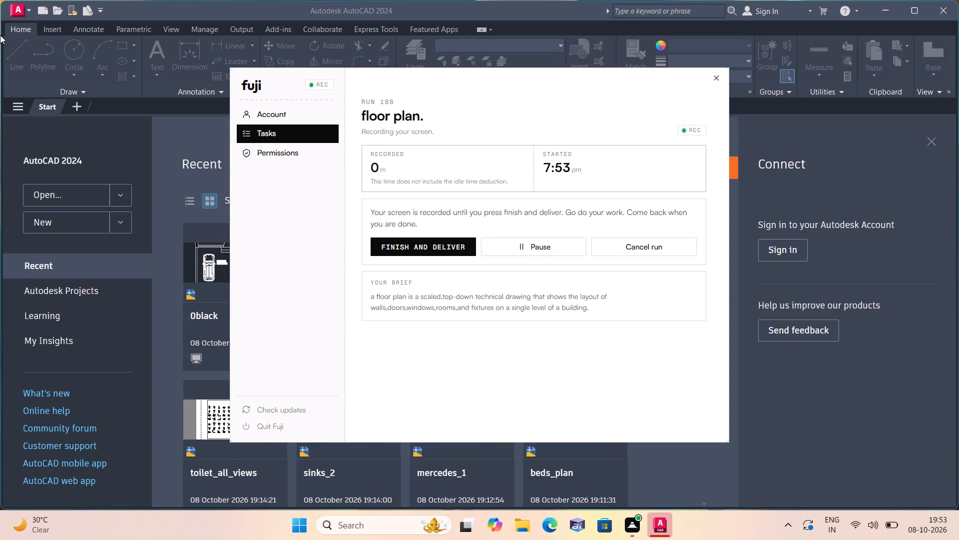
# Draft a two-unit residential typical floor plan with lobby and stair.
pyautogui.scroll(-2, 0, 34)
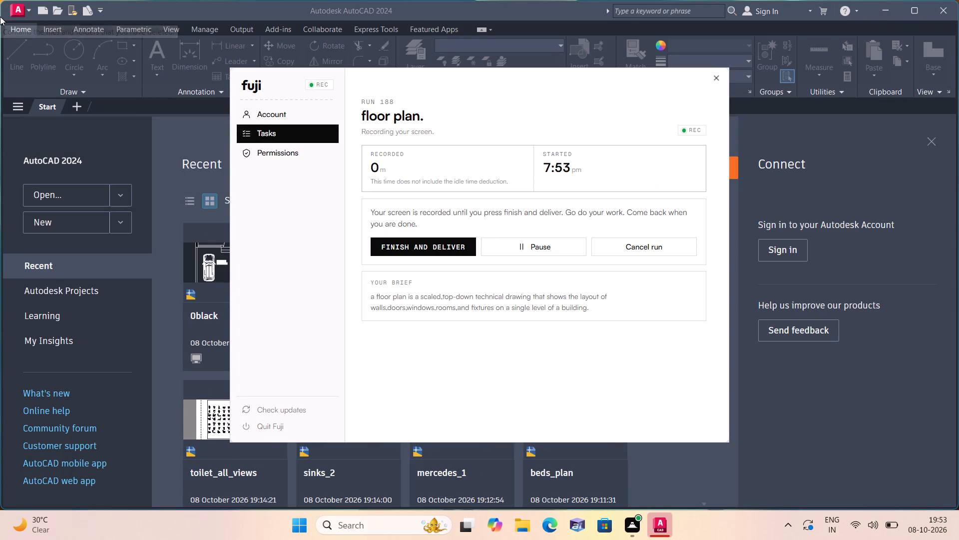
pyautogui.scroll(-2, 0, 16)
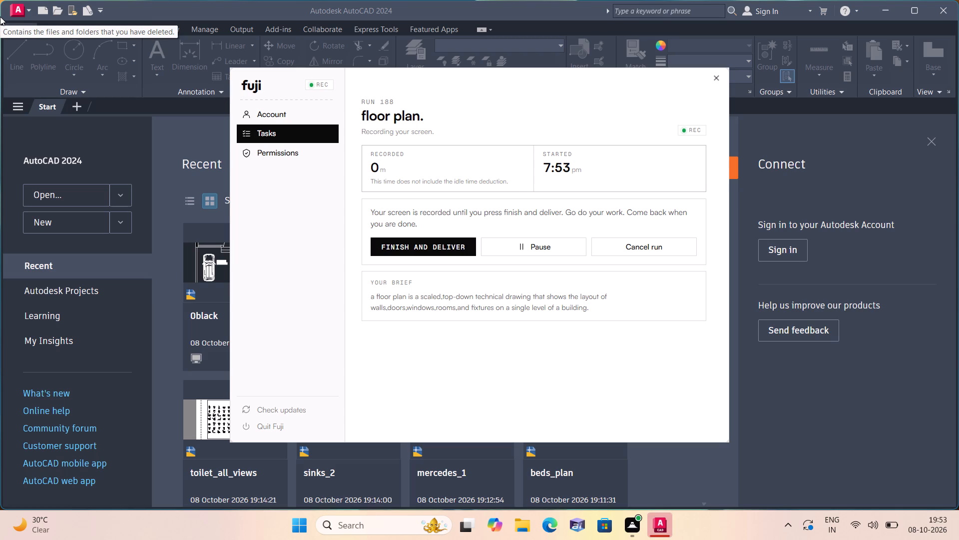
# Create a new blank drawing.
pyautogui.doubleClick(79, 218)
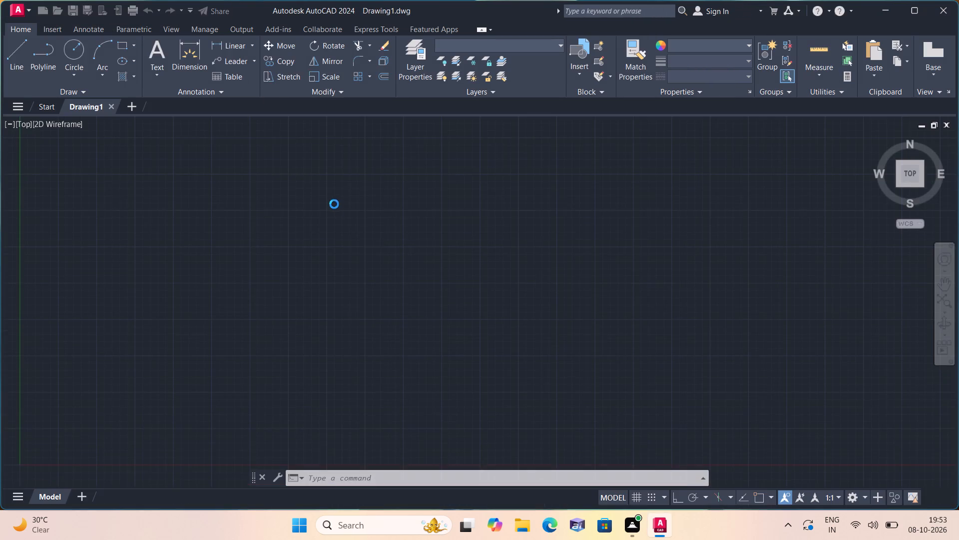
# Set the model space limits with lower left corner 0,0 and upper right corner 1000,1000.
pyautogui.scroll(-1, 383, 239)
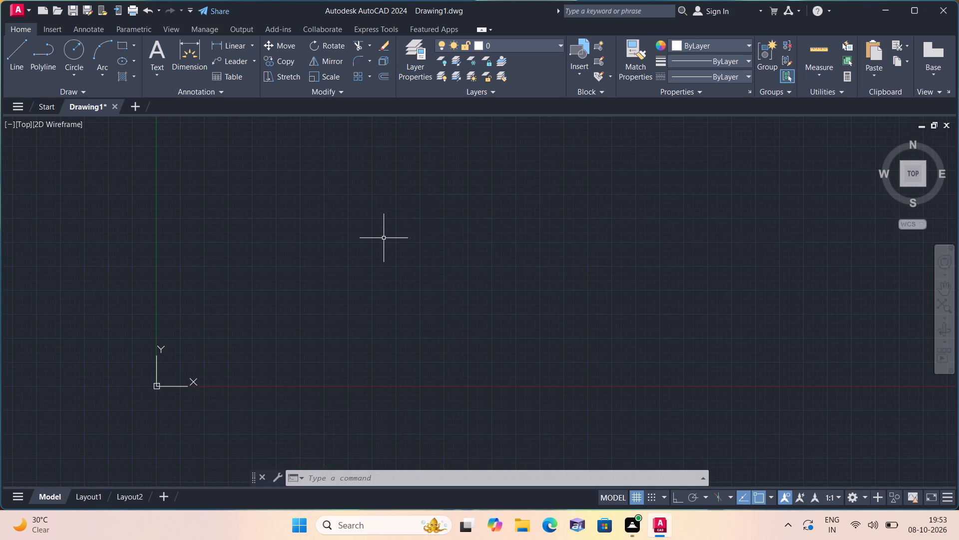
pyautogui.scroll(-1, 430, 288)
pyautogui.write('lim')
pyautogui.press('space')
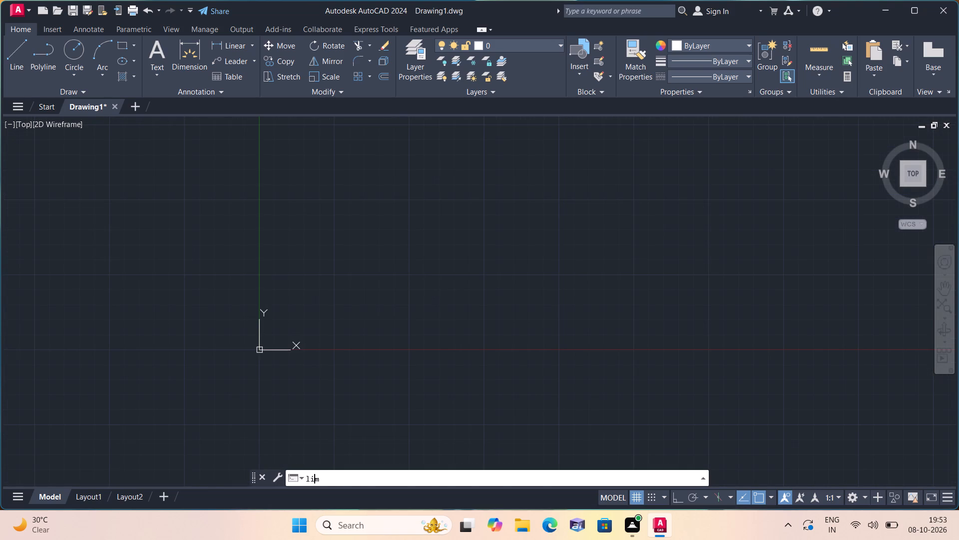
pyautogui.write('0.')
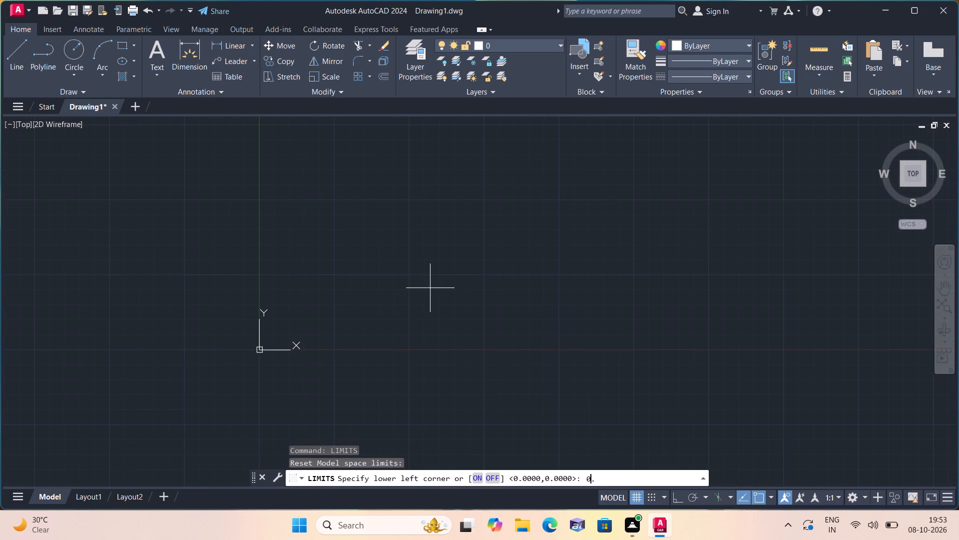
pyautogui.press('BackSpace')
pyautogui.write(',0')
pyautogui.press('space')
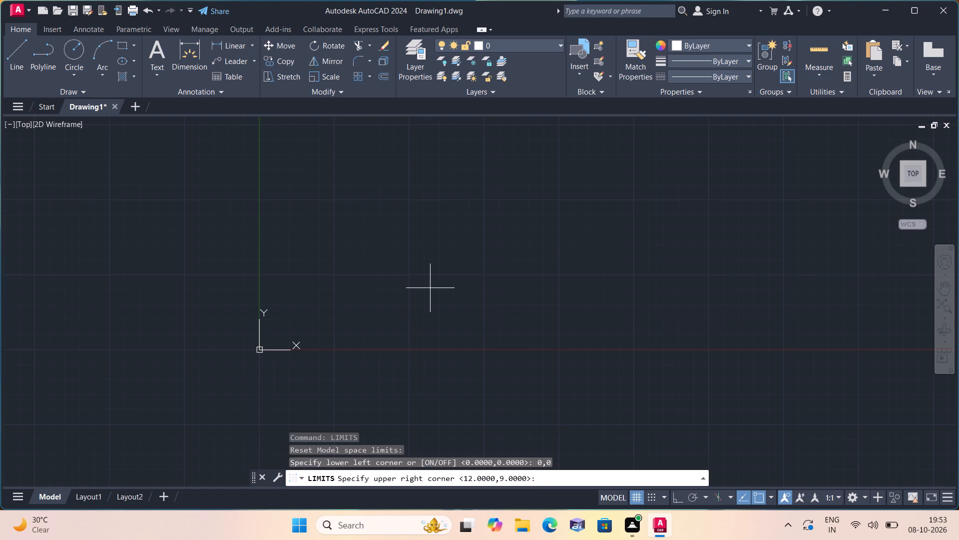
pyautogui.write('1000,1000')
pyautogui.press('space')
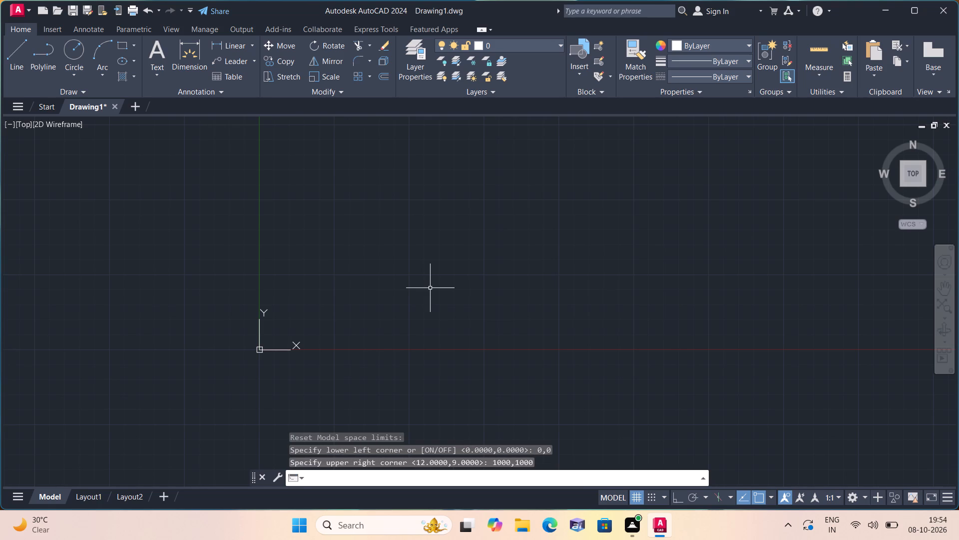
# Configure the drawing units to the Engineering length type with a precision of 0'-0".
pyautogui.write('un')
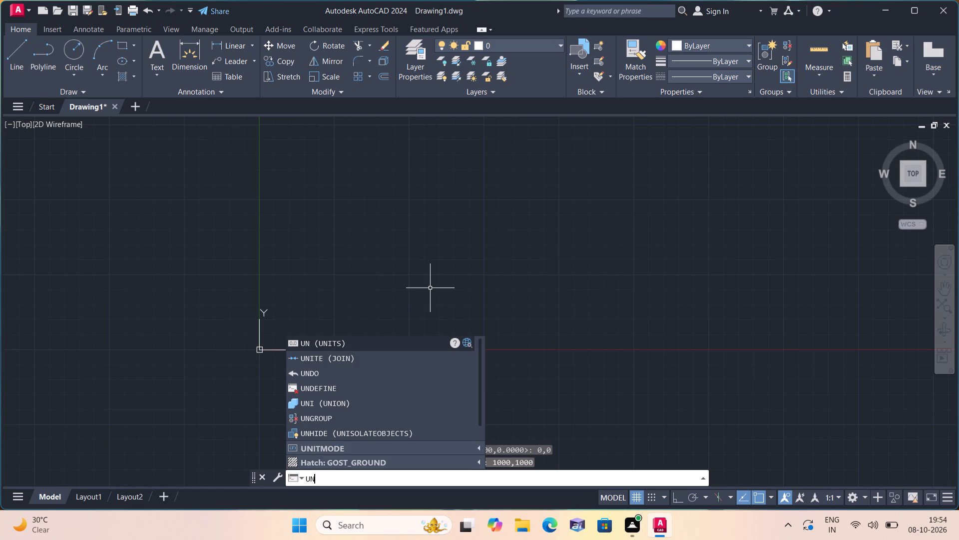
pyautogui.press('space')
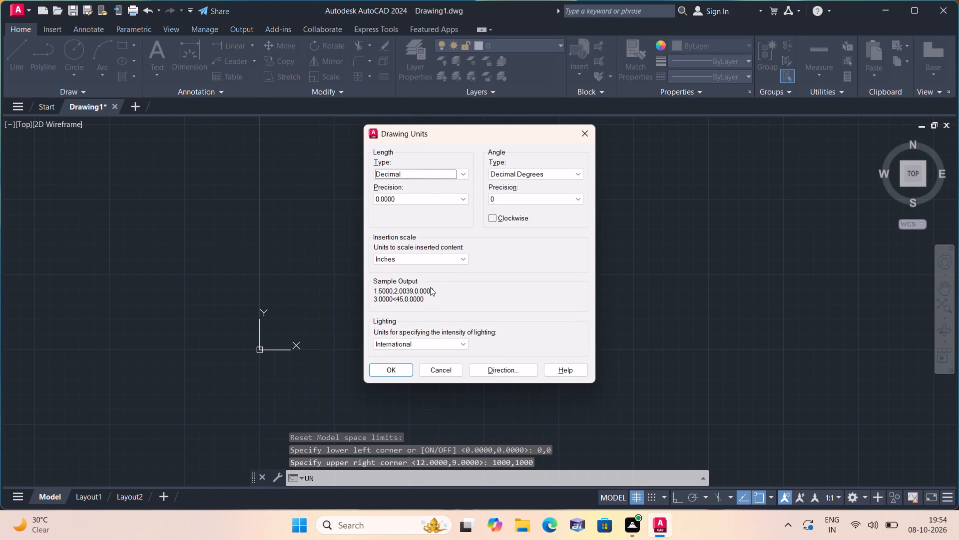
pyautogui.click(454, 176)
pyautogui.click(433, 199)
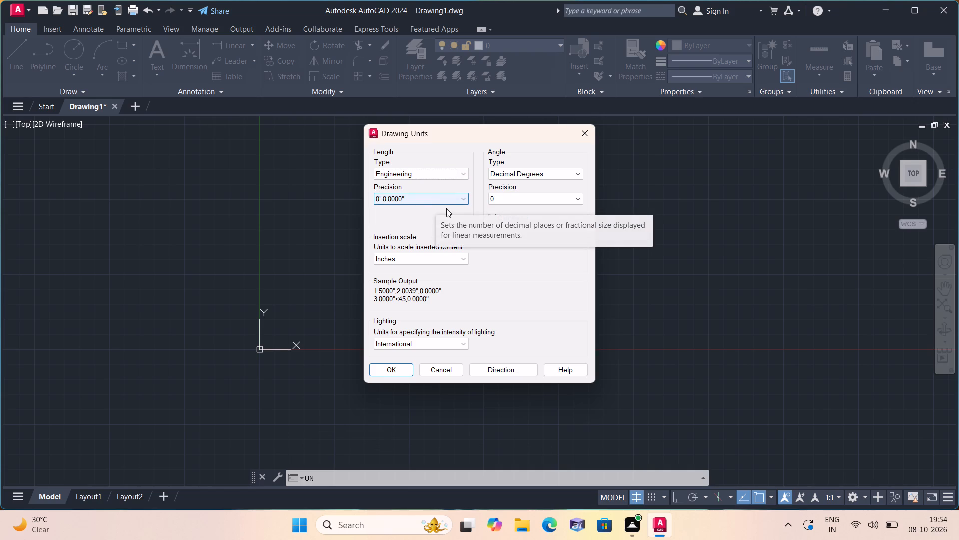
pyautogui.click(414, 197)
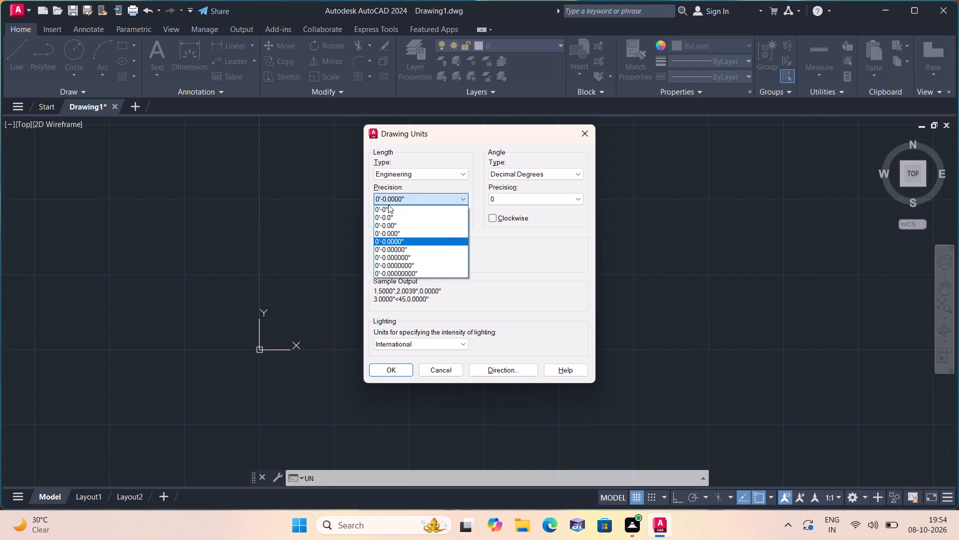
pyautogui.click(388, 212)
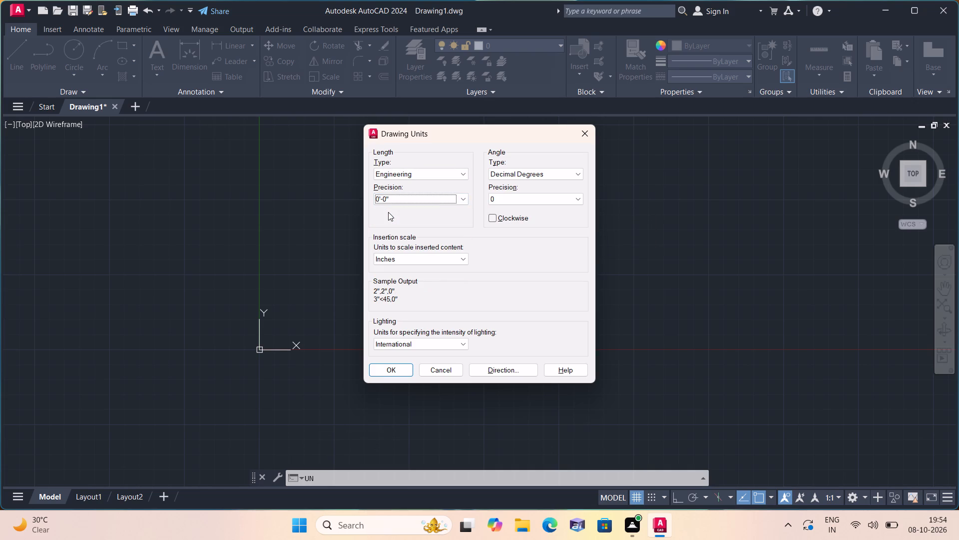
pyautogui.click(394, 370)
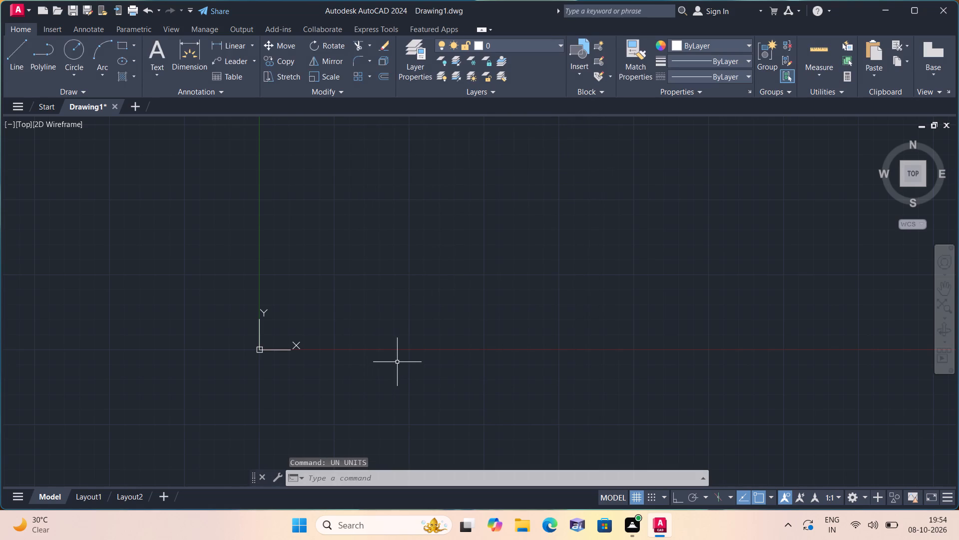
# Modify the Standard dimension style's primary units to Engineering format with precision 0'-0", and set the style as current.
pyautogui.write('dv')
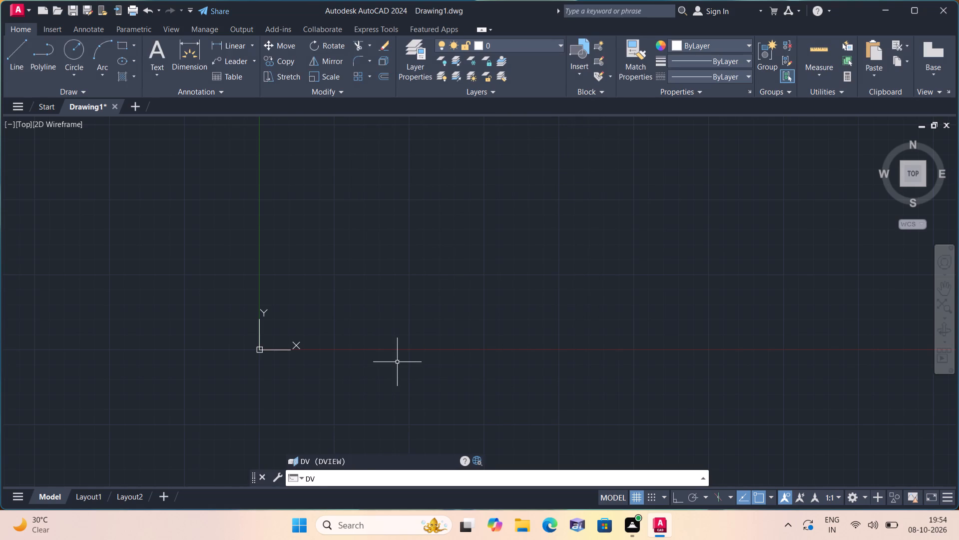
pyautogui.press('BackSpace')
pyautogui.press('space')
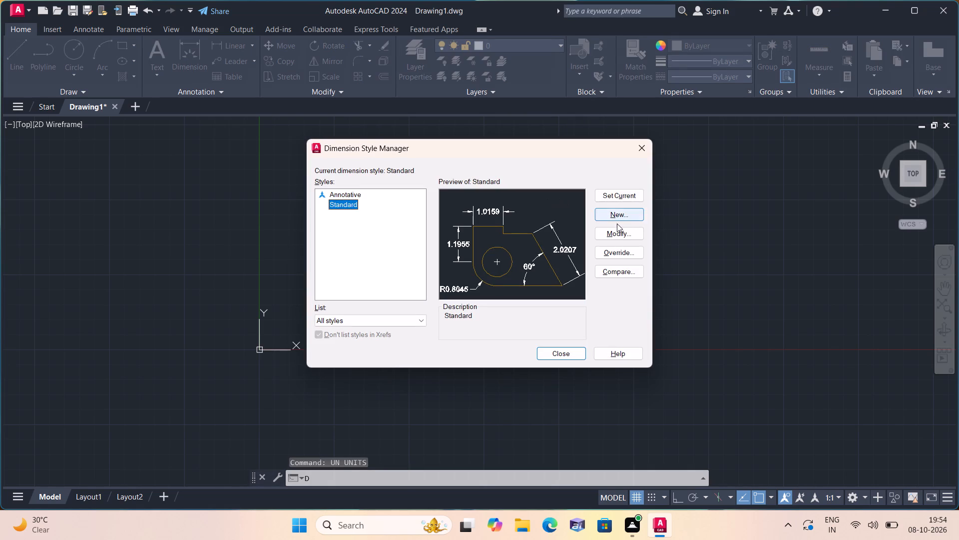
pyautogui.click(618, 229)
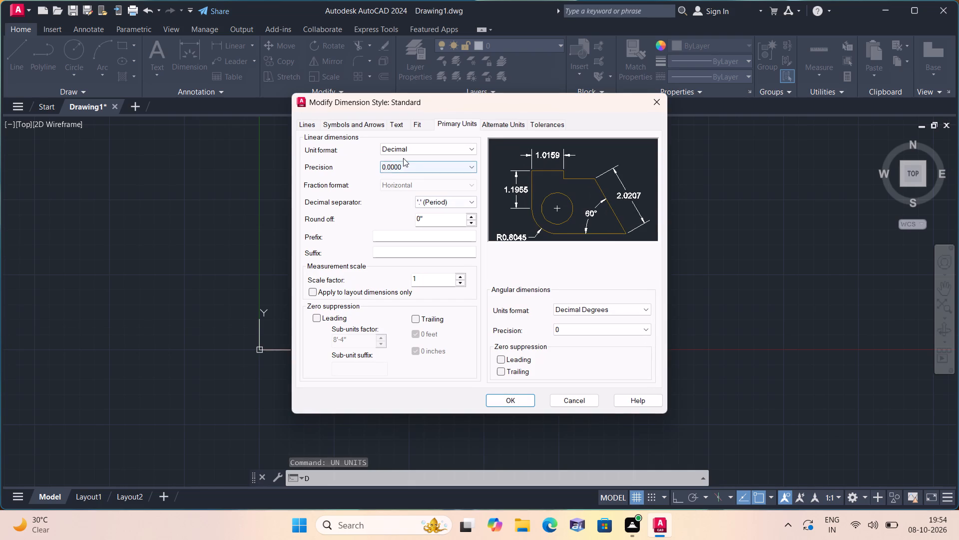
pyautogui.click(424, 147)
pyautogui.click(418, 179)
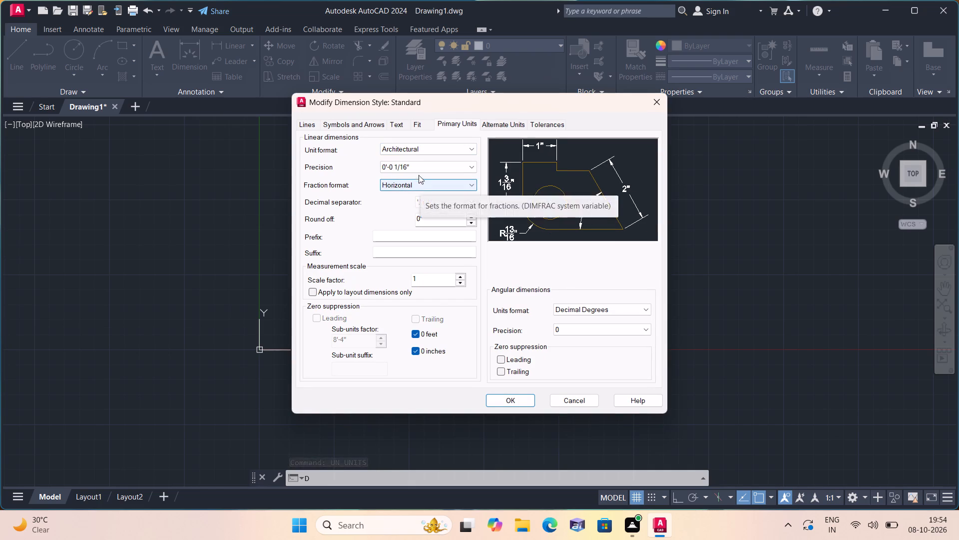
pyautogui.click(428, 150)
pyautogui.click(418, 171)
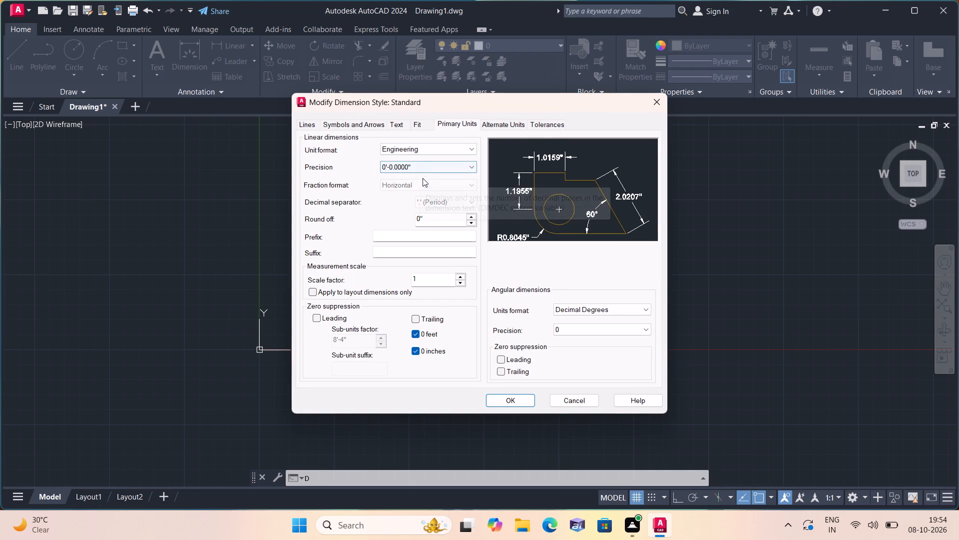
pyautogui.click(425, 159)
pyautogui.click(428, 167)
pyautogui.click(400, 176)
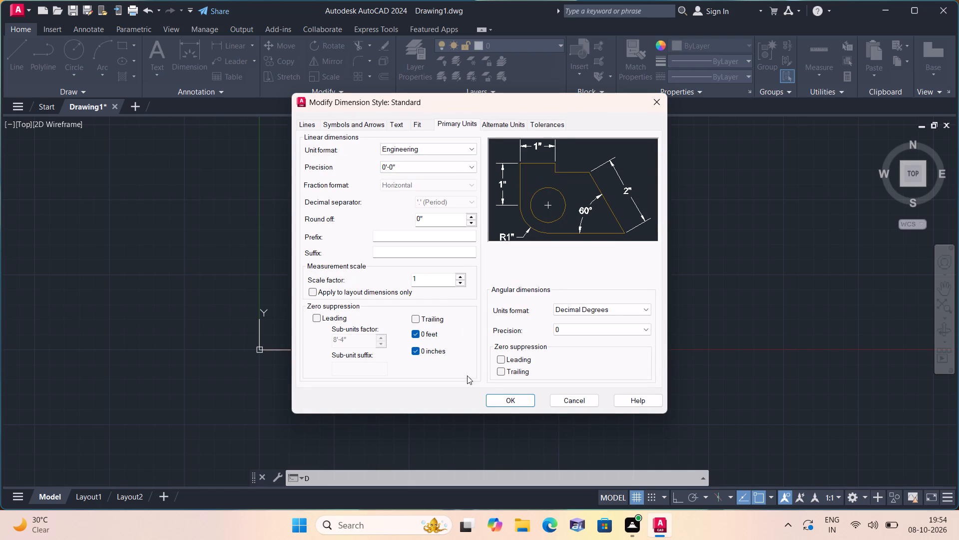
pyautogui.click(511, 403)
pyautogui.click(622, 193)
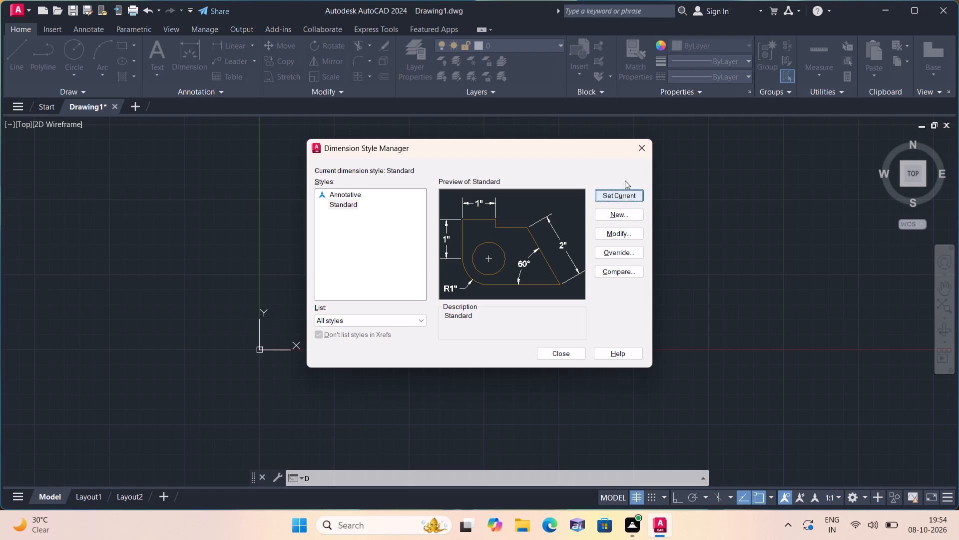
pyautogui.click(644, 145)
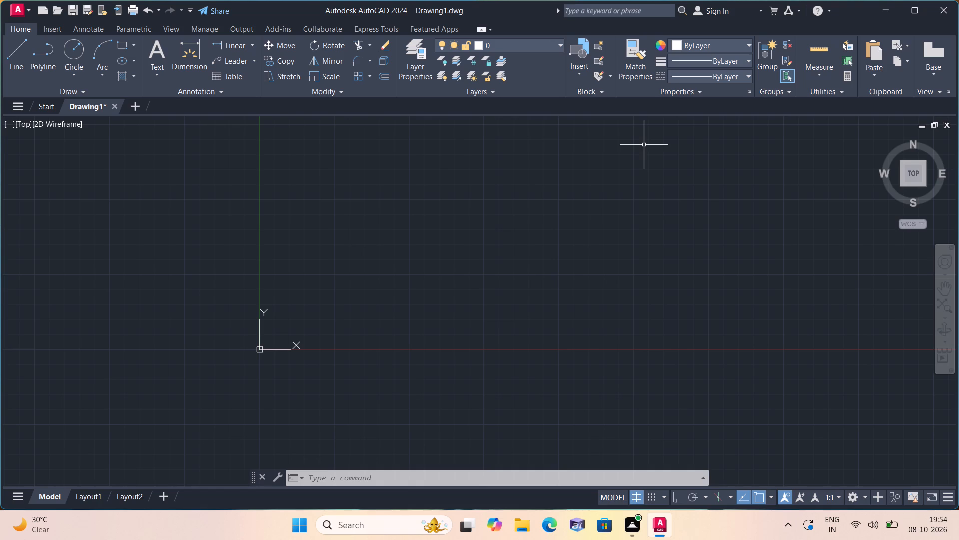
# Draw a vertical construction line to the right of the origin.
pyautogui.scroll(-1, 671, 287)
pyautogui.moveTo(632, 289); pyautogui.dragTo(439, 323, button='middle')
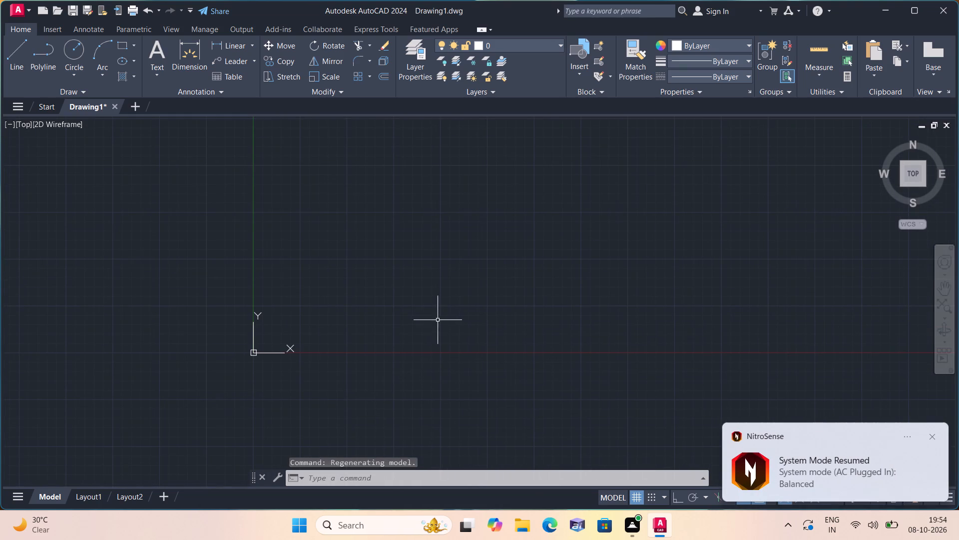
pyautogui.write('xl v')
pyautogui.press('space')
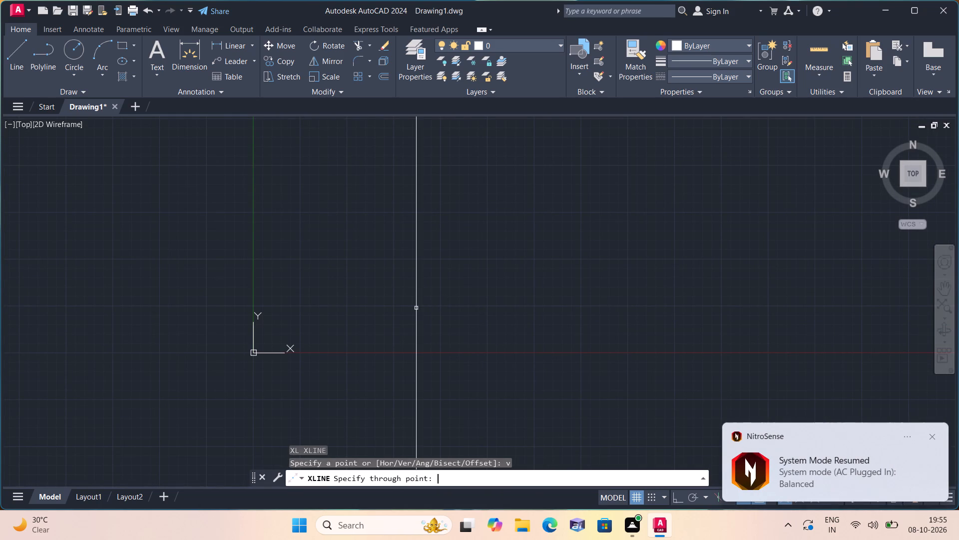
pyautogui.click(416, 308)
pyautogui.click(397, 301)
pyautogui.press('space')
# Draw a horizontal construction line above the X axis, crossing the vertical one.
pyautogui.press('space')
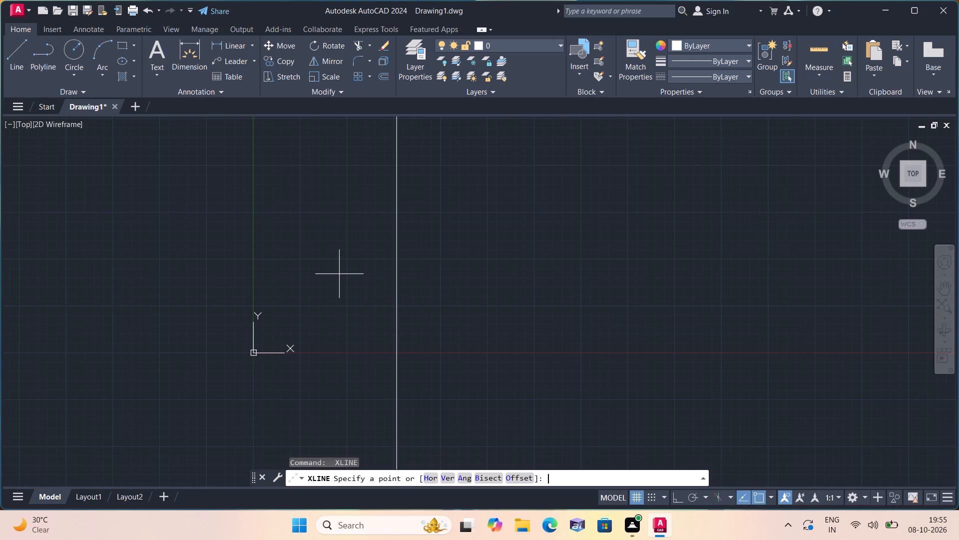
pyautogui.write('h')
pyautogui.press('space')
pyautogui.click(364, 294)
pyautogui.press('Escape')
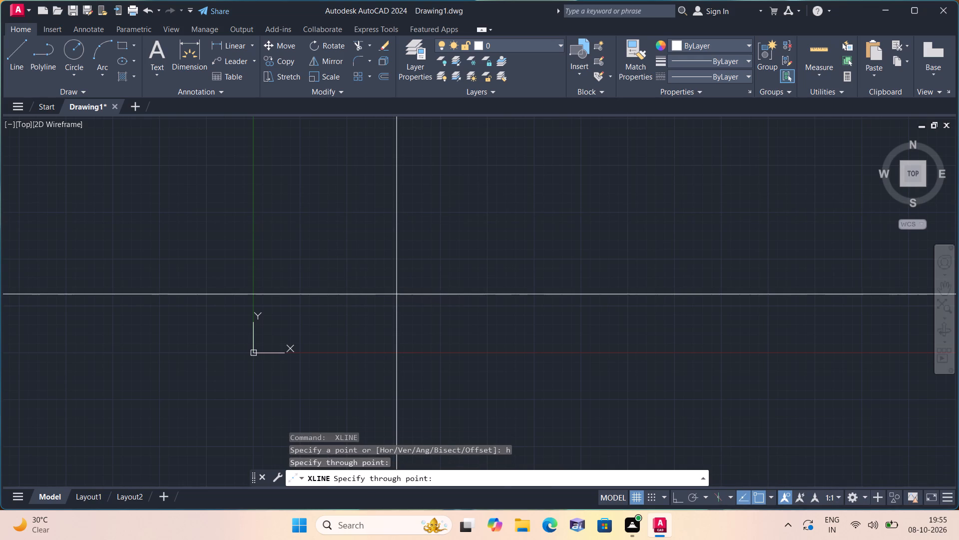
# Trim the vertical line above the intersection and the horizontal line left of it, leaving a single upper-left corner.
pyautogui.scroll(-1, 333, 200)
pyautogui.write('tr')
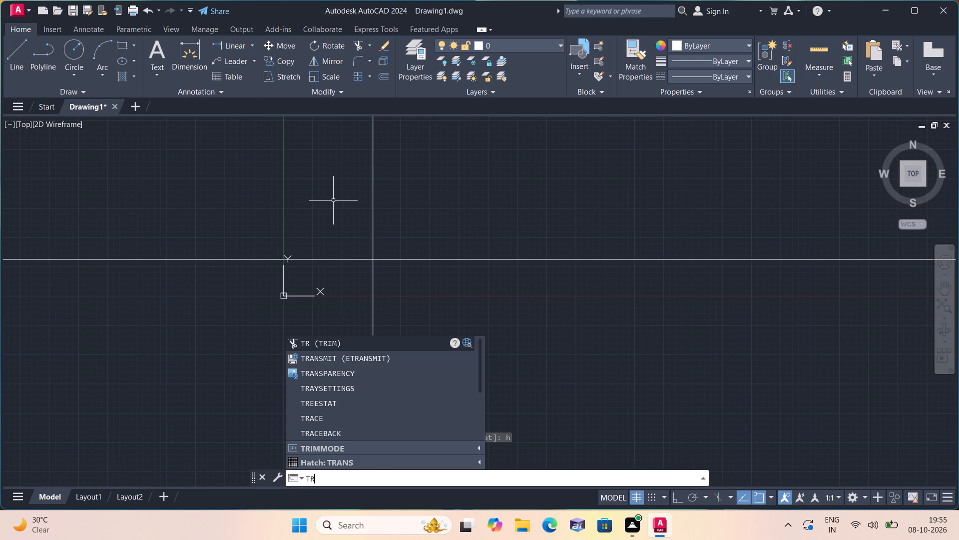
pyautogui.write('im')
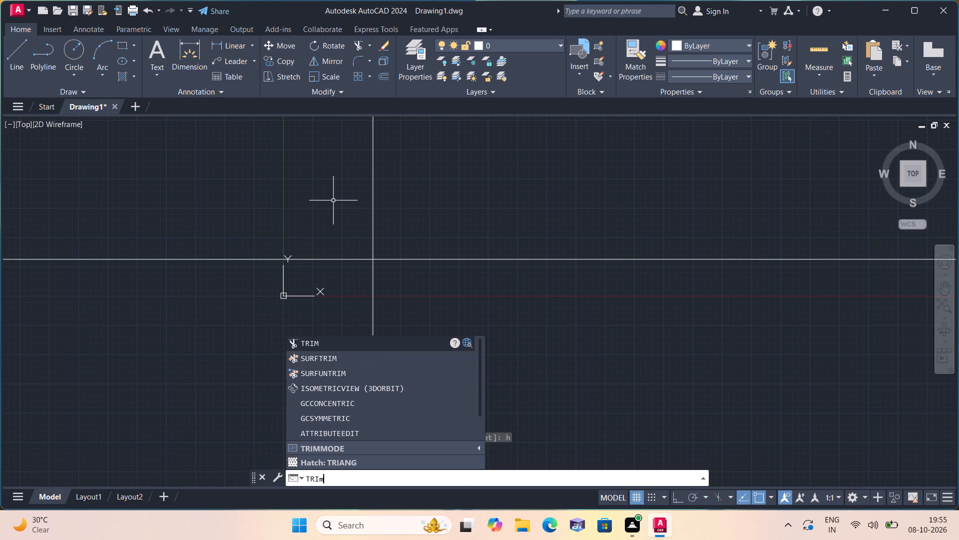
pyautogui.press('space')
pyautogui.click(392, 213)
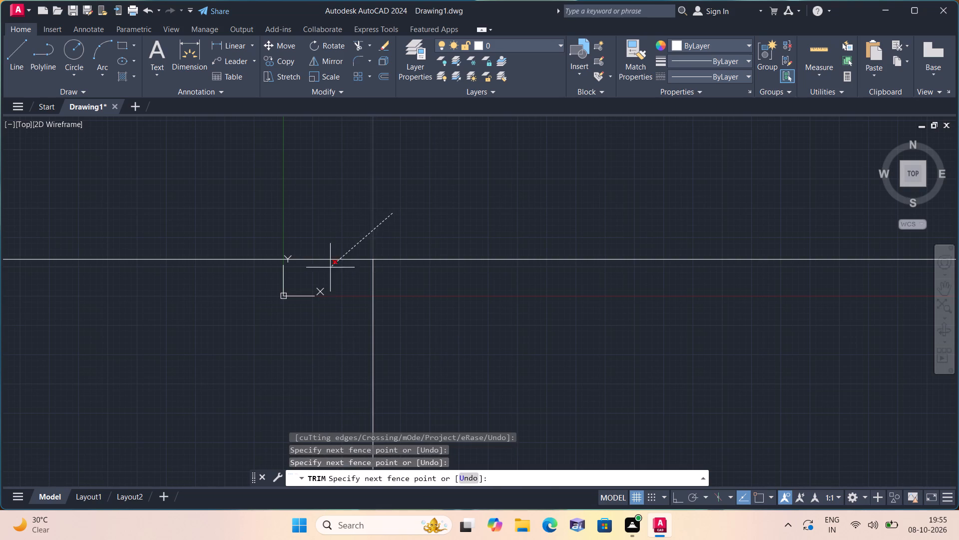
pyautogui.click(327, 269)
pyautogui.press('Escape')
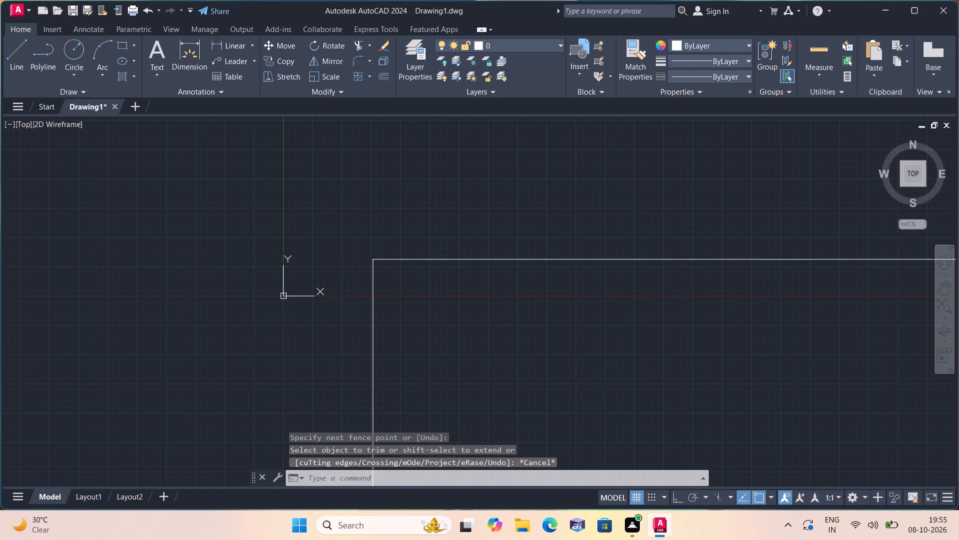
# Offset the top horizontal and the left vertical outer wall lines 9" inward to form the outer wall thickness.
pyautogui.write('offset')
pyautogui.press('space')
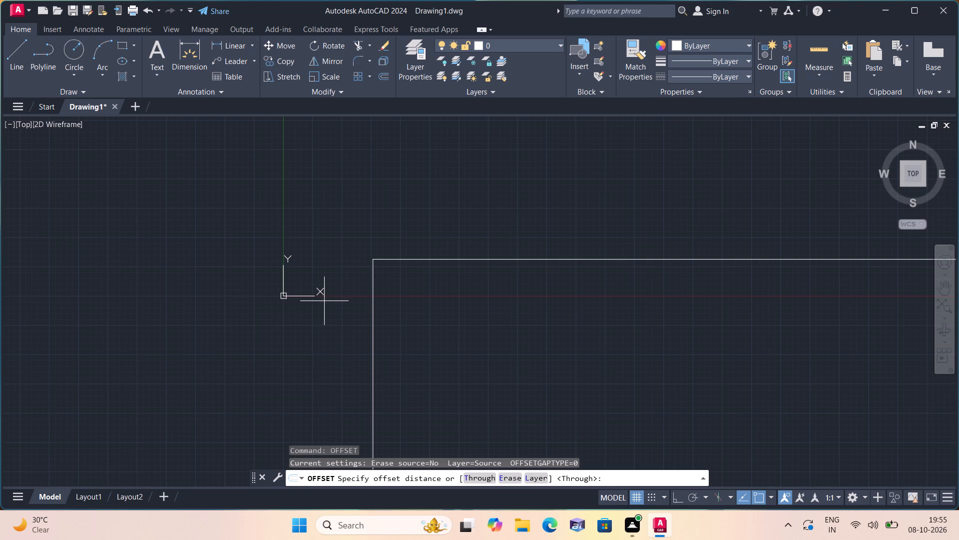
pyautogui.write('9"')
pyautogui.press('space')
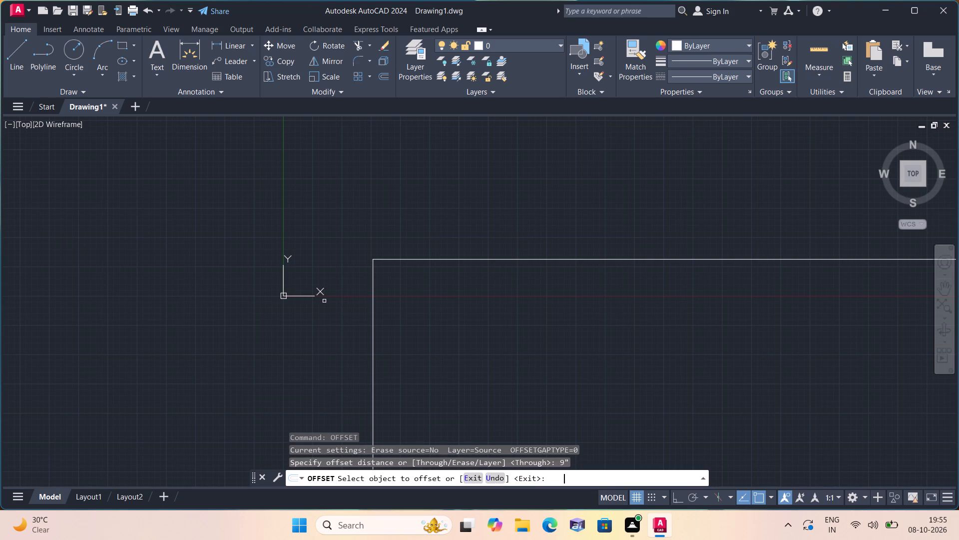
pyautogui.scroll(-1, 324, 302)
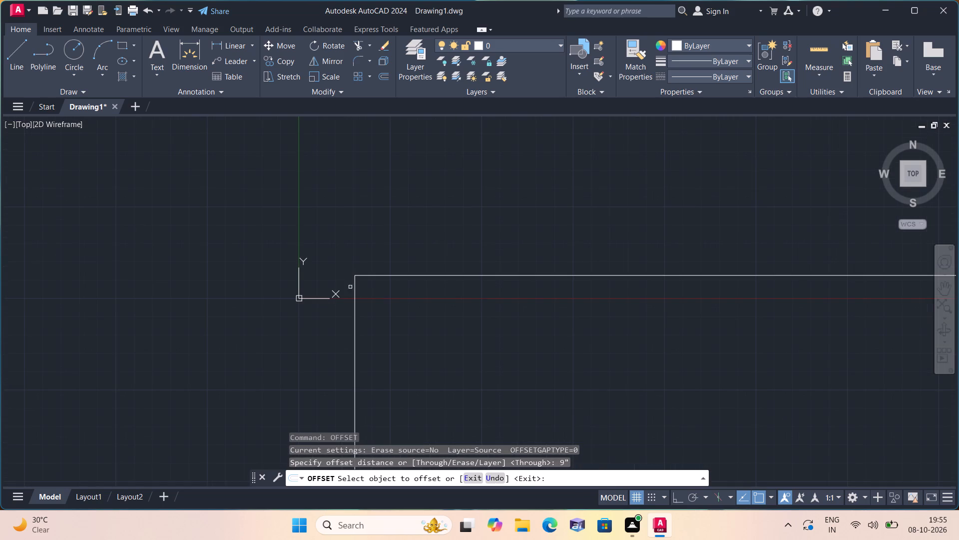
pyautogui.click(401, 278)
pyautogui.click(408, 276)
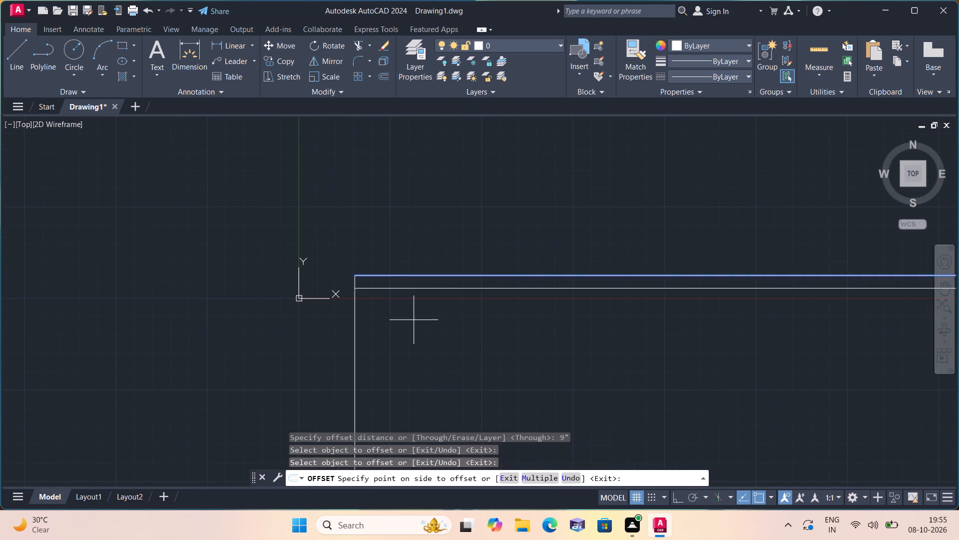
pyautogui.click(414, 320)
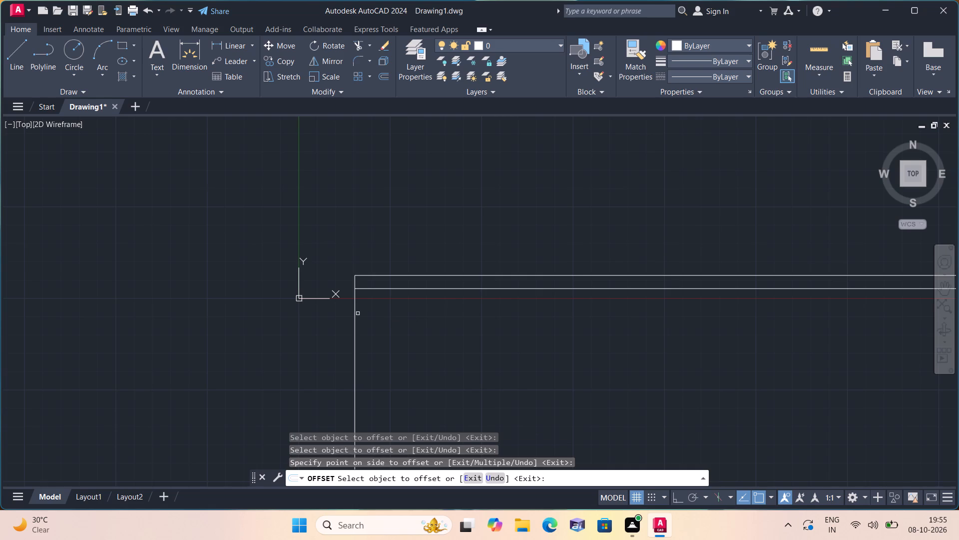
pyautogui.click(358, 313)
pyautogui.click(460, 330)
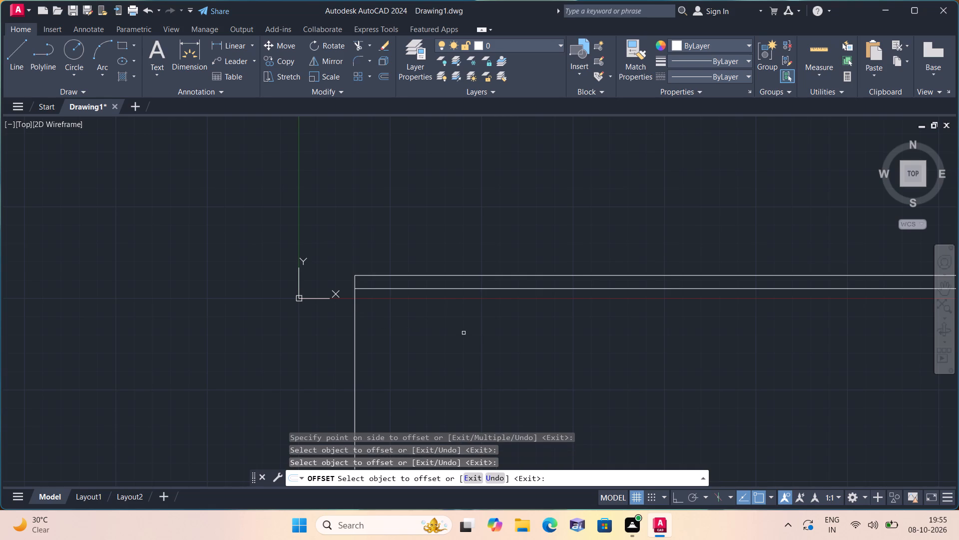
pyautogui.moveTo(460, 331); pyautogui.dragTo(428, 268, button='middle')
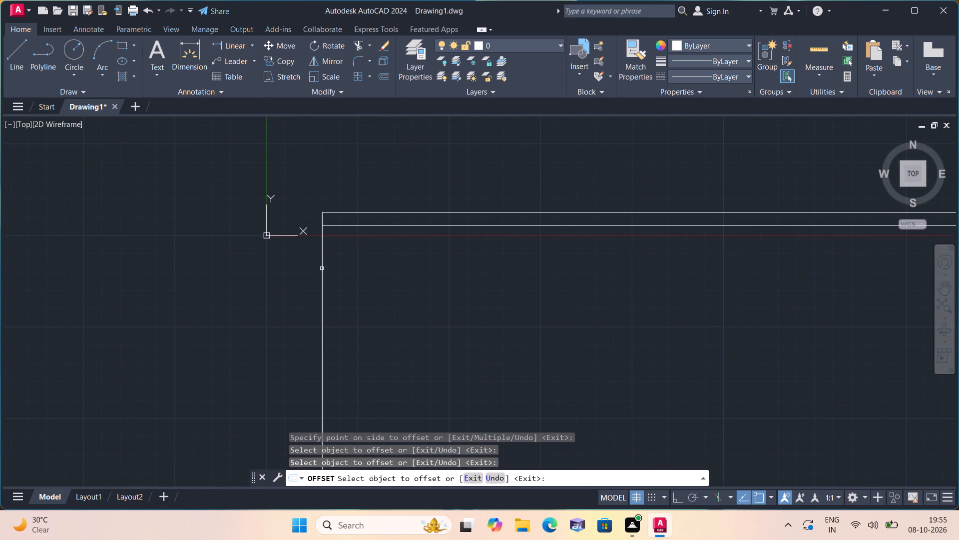
pyautogui.click(322, 268)
pyautogui.click(434, 276)
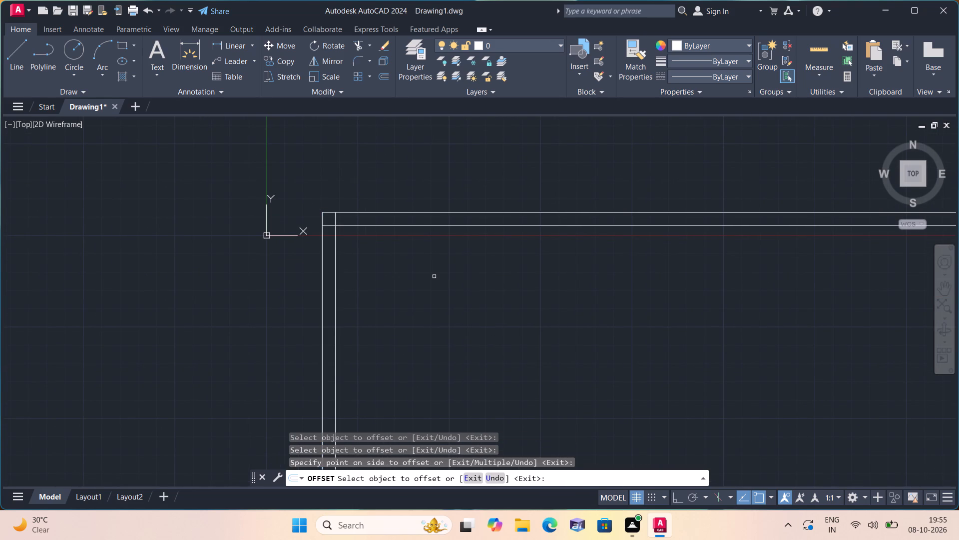
pyautogui.moveTo(482, 282); pyautogui.dragTo(391, 248, button='middle')
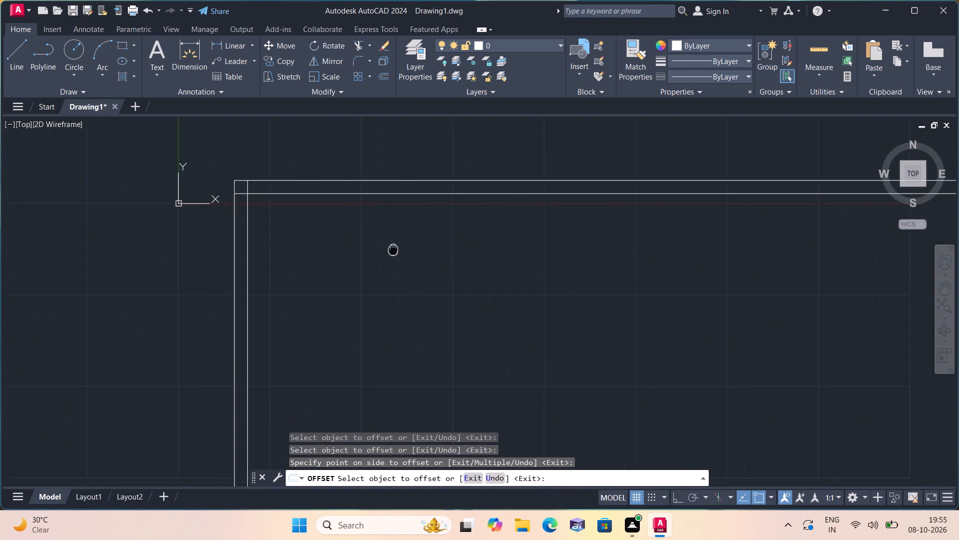
pyautogui.moveTo(391, 248); pyautogui.dragTo(383, 245, button='middle')
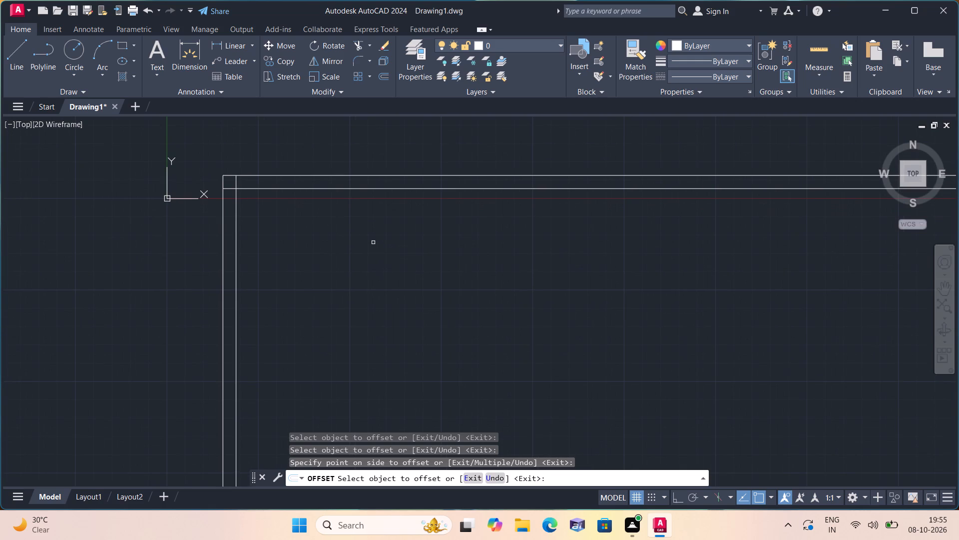
pyautogui.press('space')
# Offset the inner line of the left wall 4'7" to the right to mark the first room's width.
pyautogui.press('space')
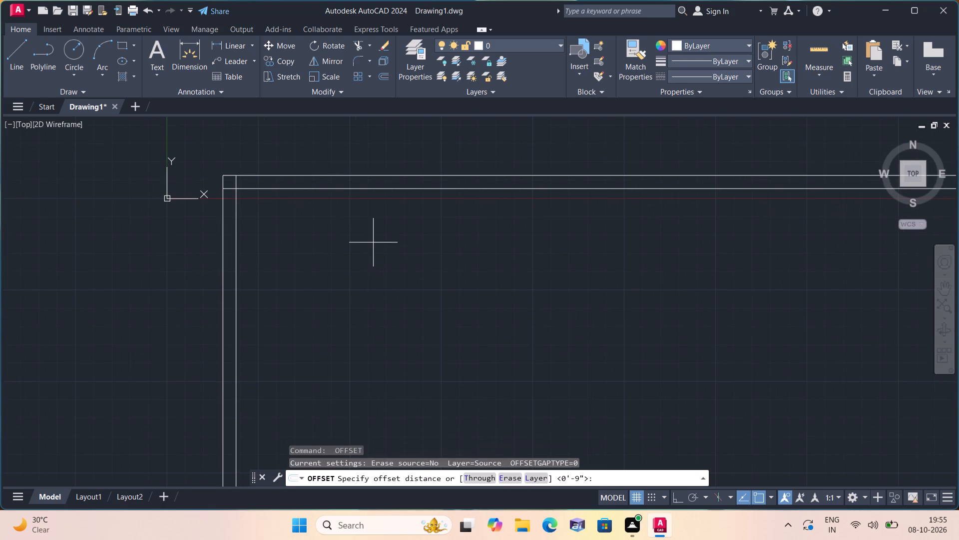
pyautogui.write('4\'7"')
pyautogui.press('space')
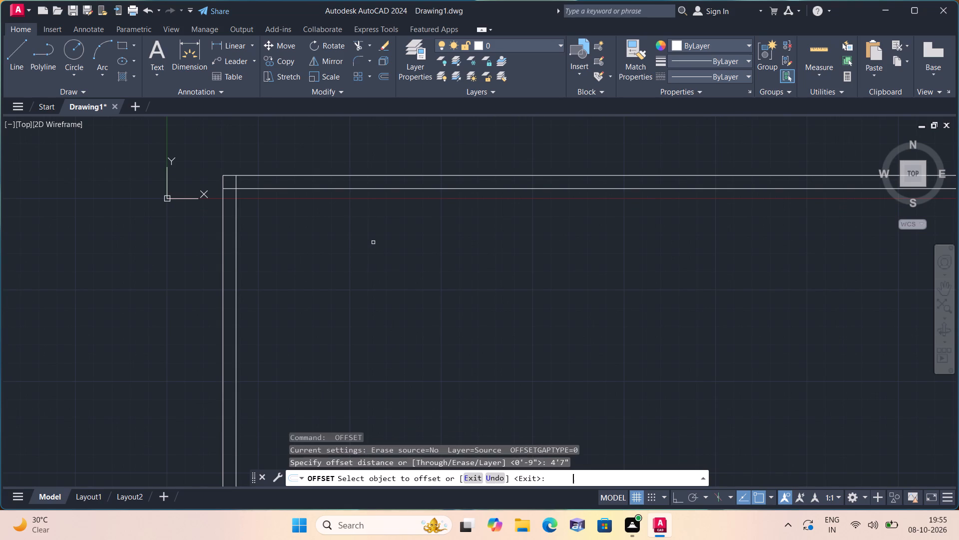
pyautogui.click(236, 234)
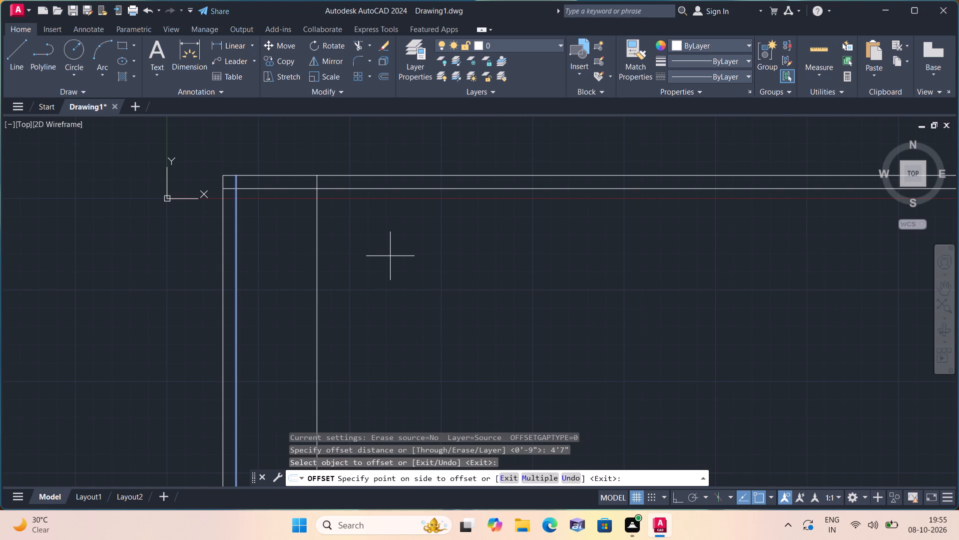
pyautogui.click(390, 256)
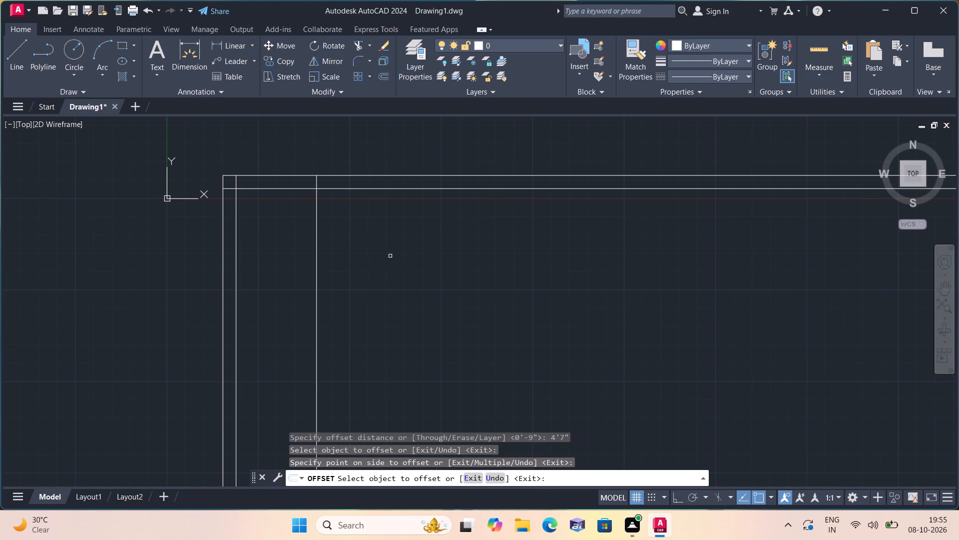
pyautogui.press('space')
# Offset the new vertical line 9" to the right to give the first interior wall its thickness.
pyautogui.press('space')
pyautogui.write('9"')
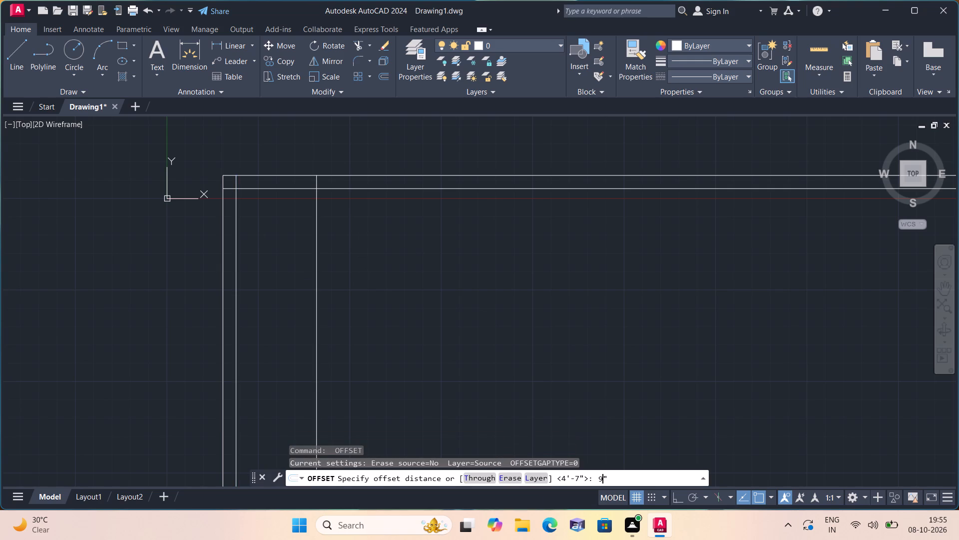
pyautogui.press('space')
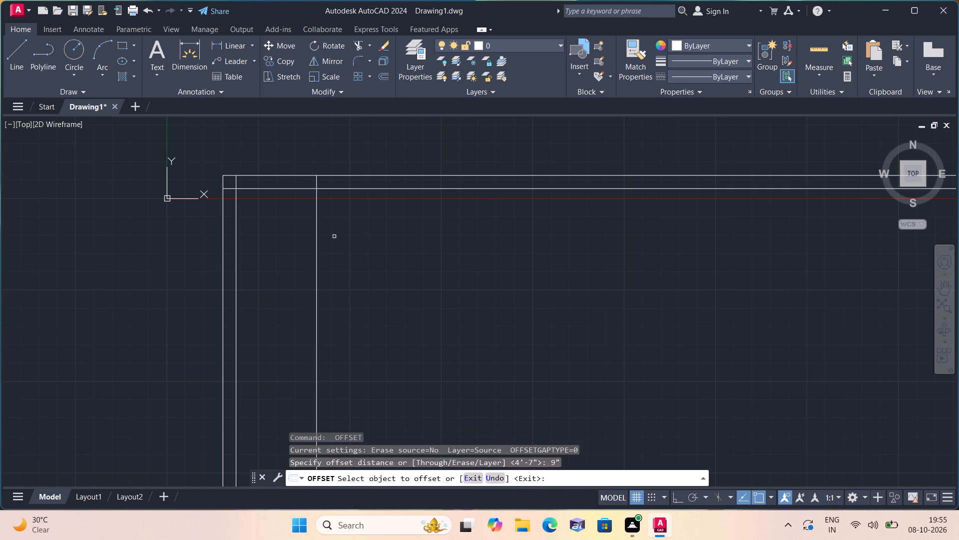
pyautogui.click(318, 221)
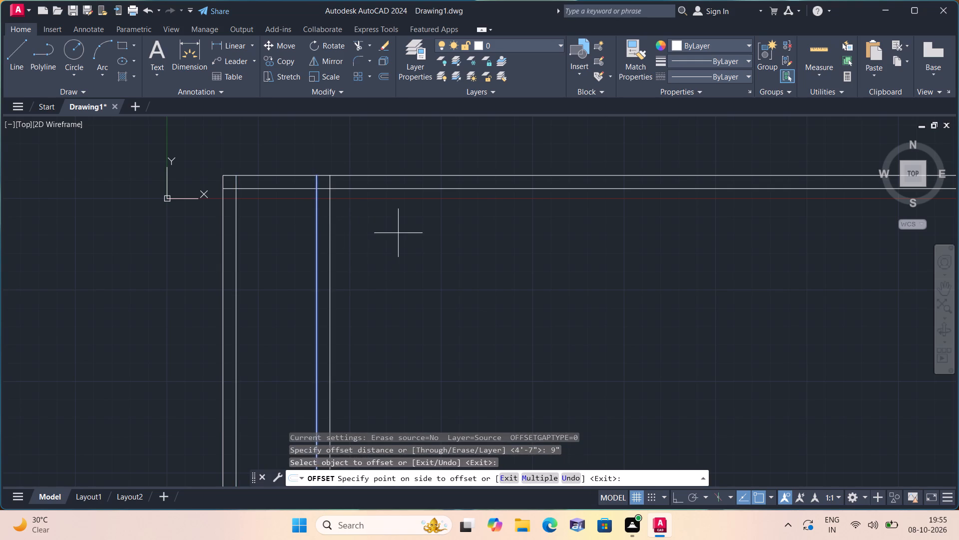
pyautogui.click(399, 233)
pyautogui.scroll(-2, 399, 233)
pyautogui.moveTo(461, 260); pyautogui.dragTo(386, 168, button='middle')
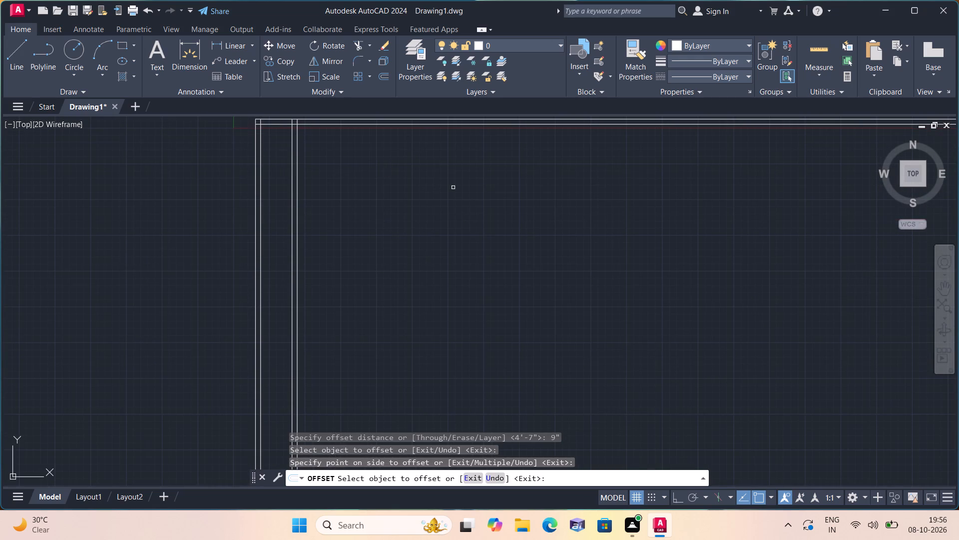
pyautogui.press('space')
# Offset the right-hand line of the first interior wall 12' to the right to mark the second room's width.
pyautogui.press('space')
pyautogui.write("12'")
pyautogui.press('space')
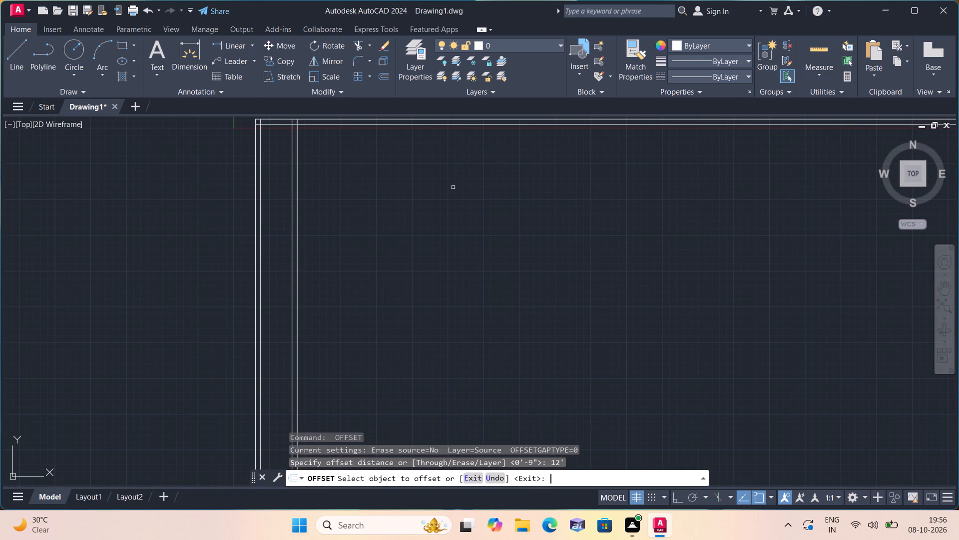
pyautogui.click(298, 176)
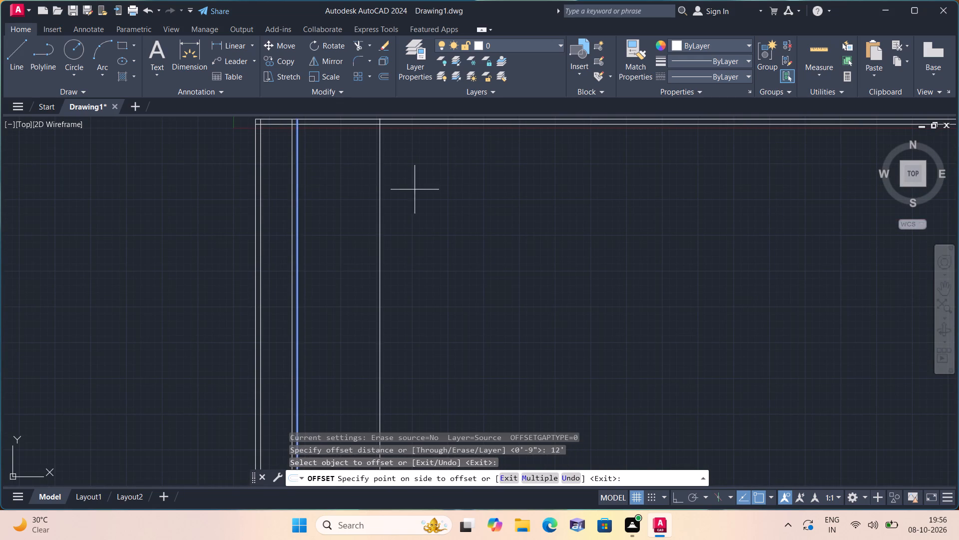
pyautogui.click(438, 189)
pyautogui.scroll(-2, 444, 192)
pyautogui.moveTo(500, 206); pyautogui.dragTo(300, 216, button='middle')
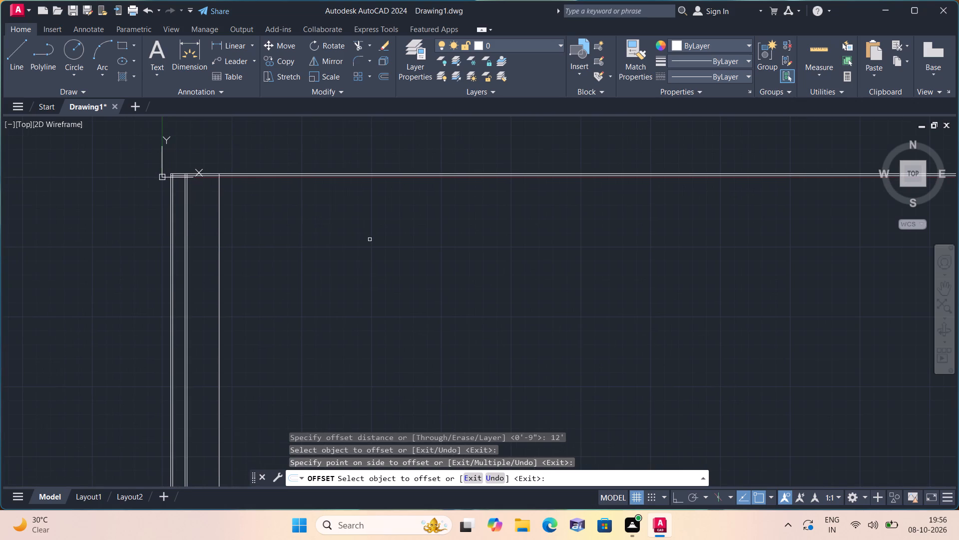
pyautogui.press('space')
# Offset the rightmost vertical line 9" to the right to complete the second interior wall's thickness.
pyautogui.press('space')
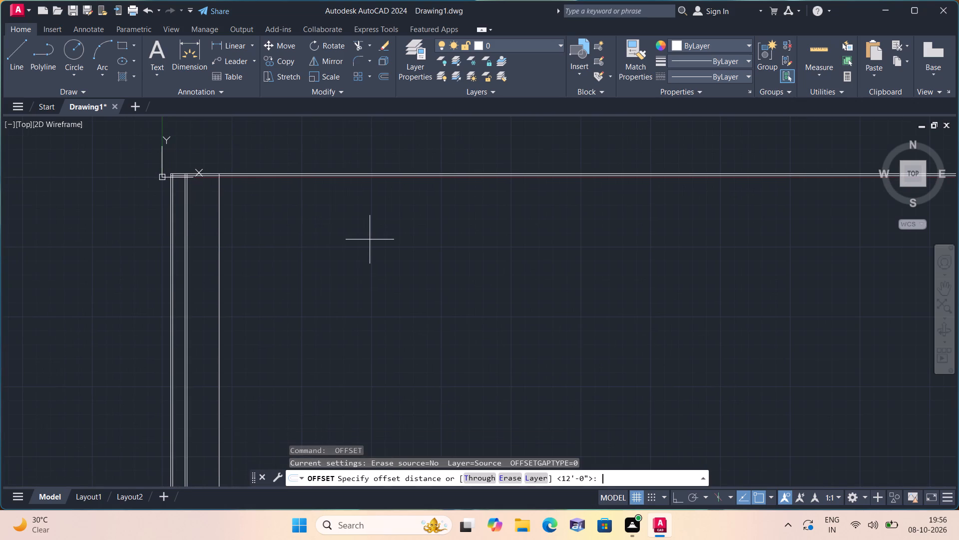
pyautogui.write('9"')
pyautogui.press('space')
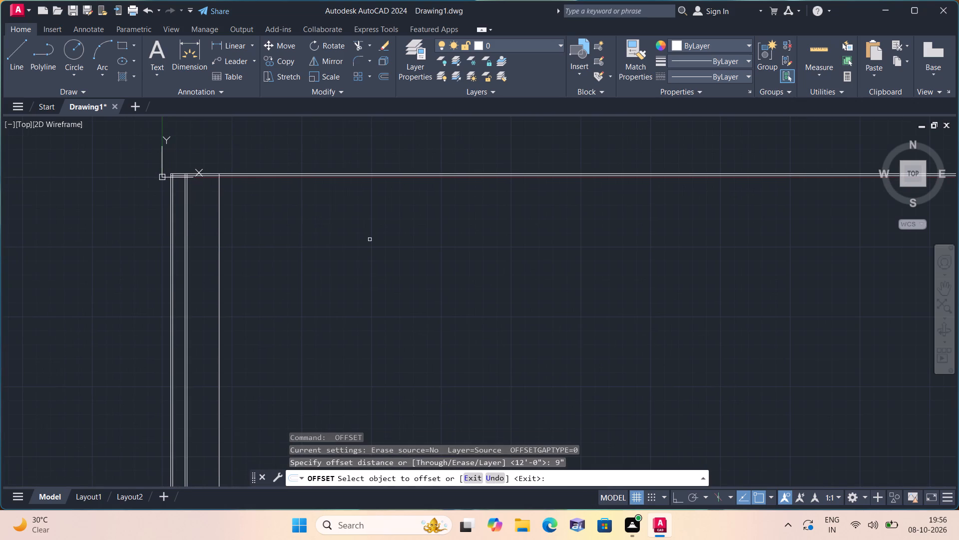
pyautogui.scroll(1, 215, 191)
pyautogui.click(221, 184)
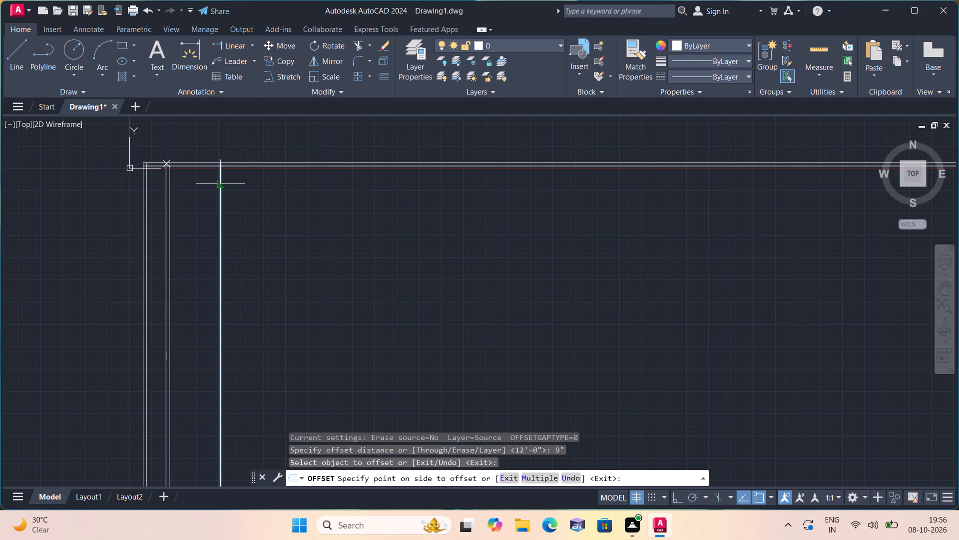
pyautogui.click(246, 186)
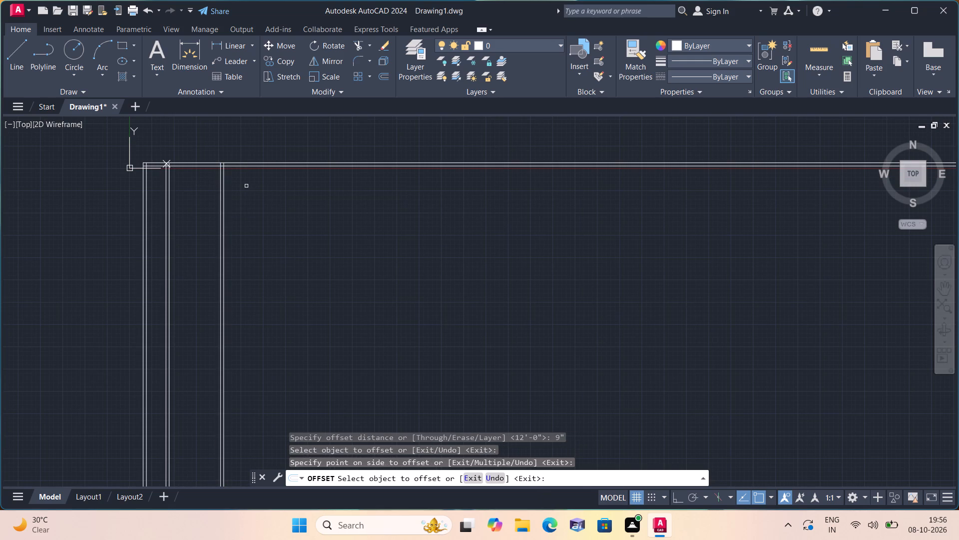
pyautogui.press('space')
# Offset the right-hand line of the second interior wall 10' to the right to mark the third room's width.
pyautogui.press('space')
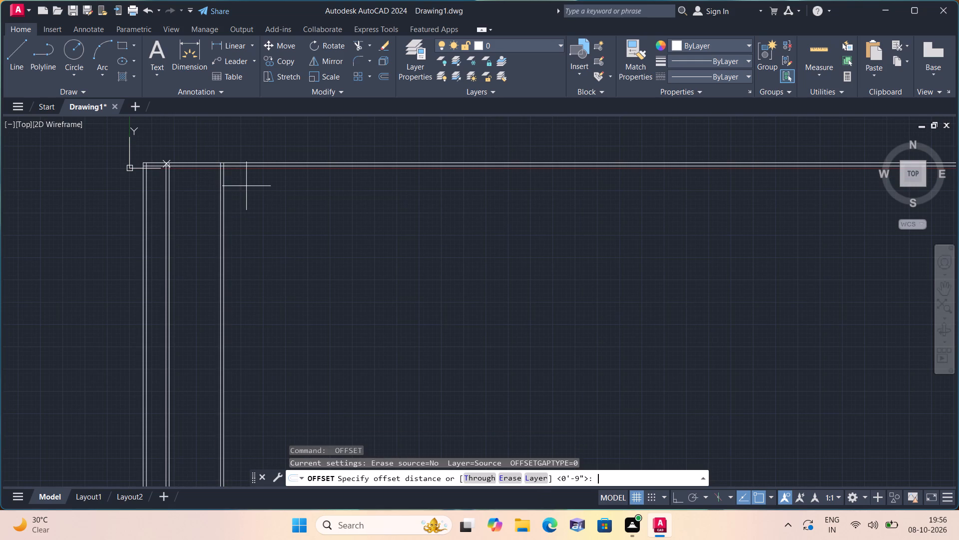
pyautogui.write("10'")
pyautogui.press('space')
pyautogui.scroll(2, 246, 186)
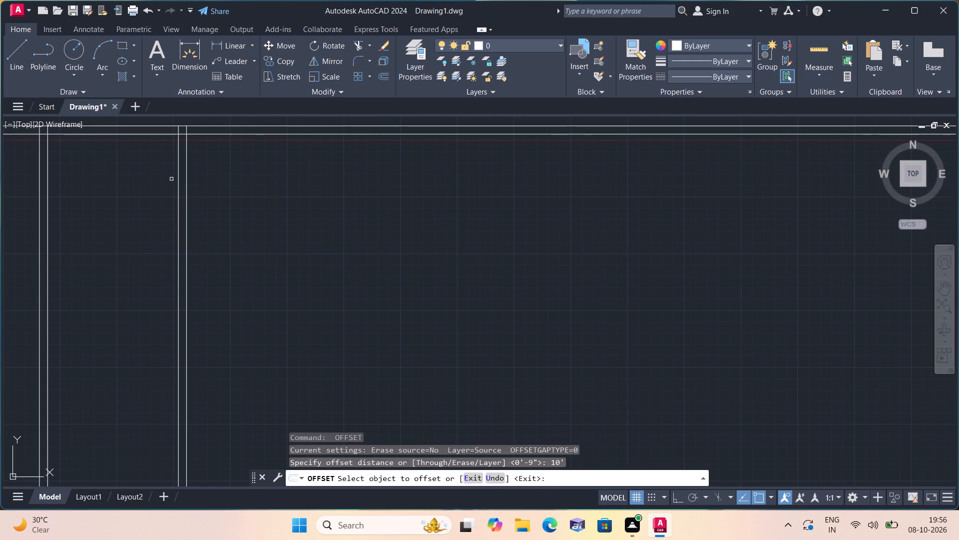
pyautogui.click(184, 182)
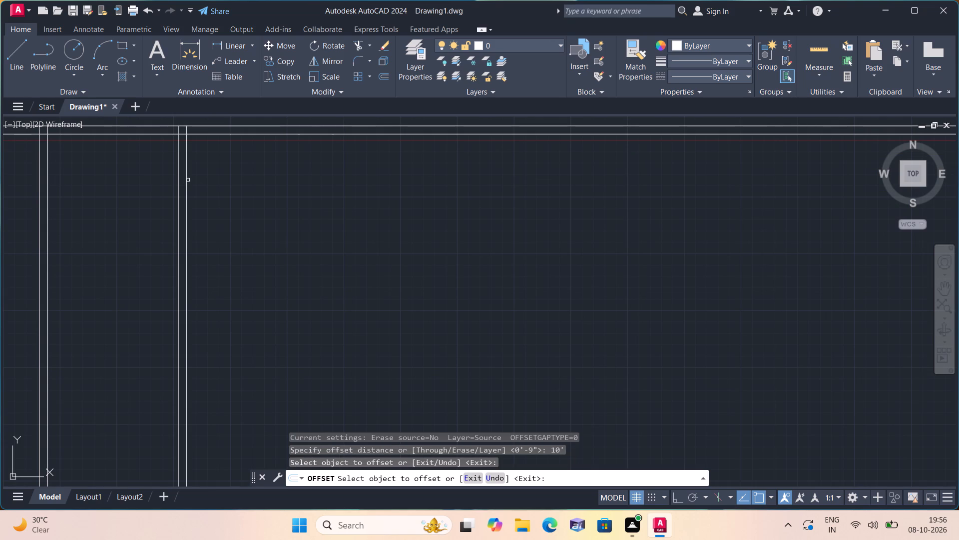
pyautogui.click(188, 179)
pyautogui.click(325, 189)
pyautogui.scroll(-2, 328, 191)
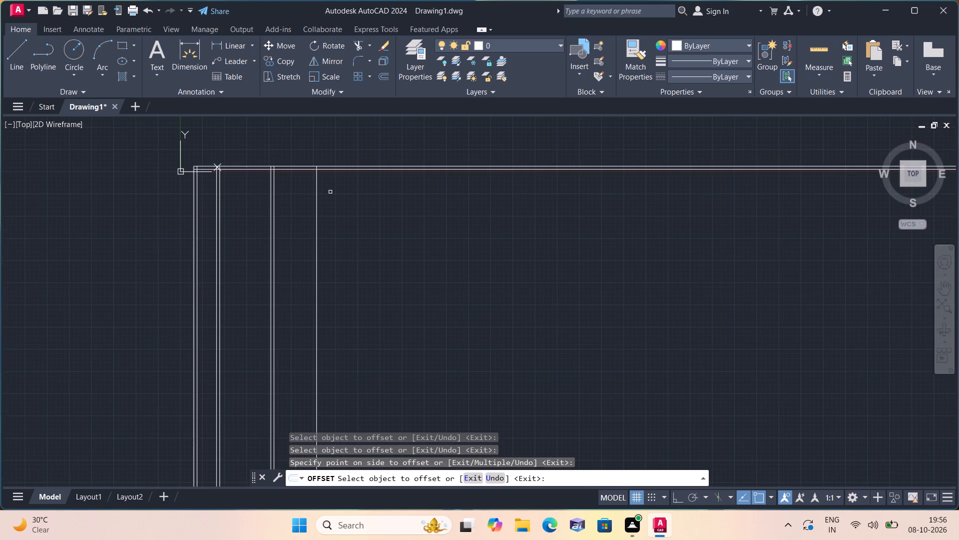
pyautogui.press('space')
# Offset the rightmost vertical line 9" to the right to complete the third interior wall's thickness.
pyautogui.press('space')
pyautogui.write('9"')
pyautogui.press('space')
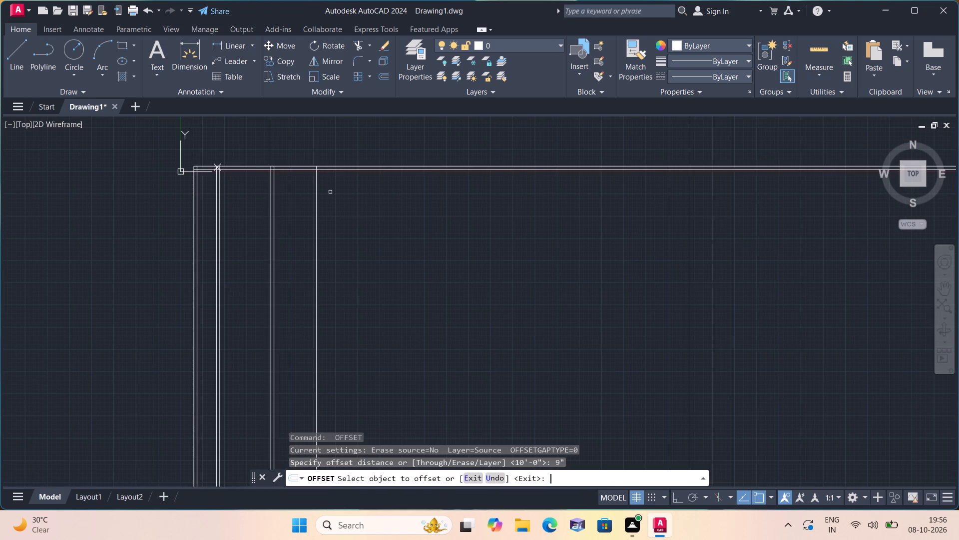
pyautogui.click(317, 177)
pyautogui.click(370, 189)
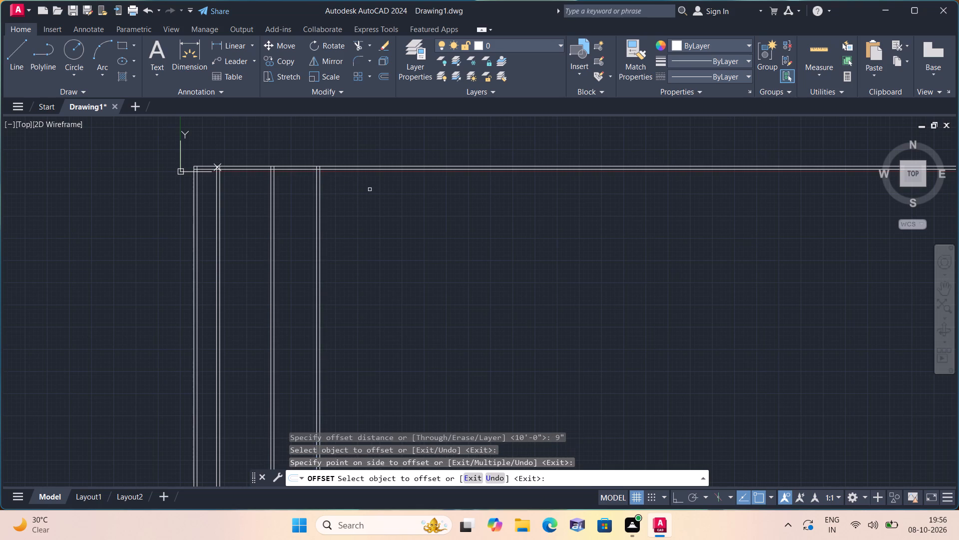
pyautogui.press('space')
# Offset the right-hand line of the third interior wall 6' to the right to mark the fourth room's width.
pyautogui.press('space')
pyautogui.write("6'")
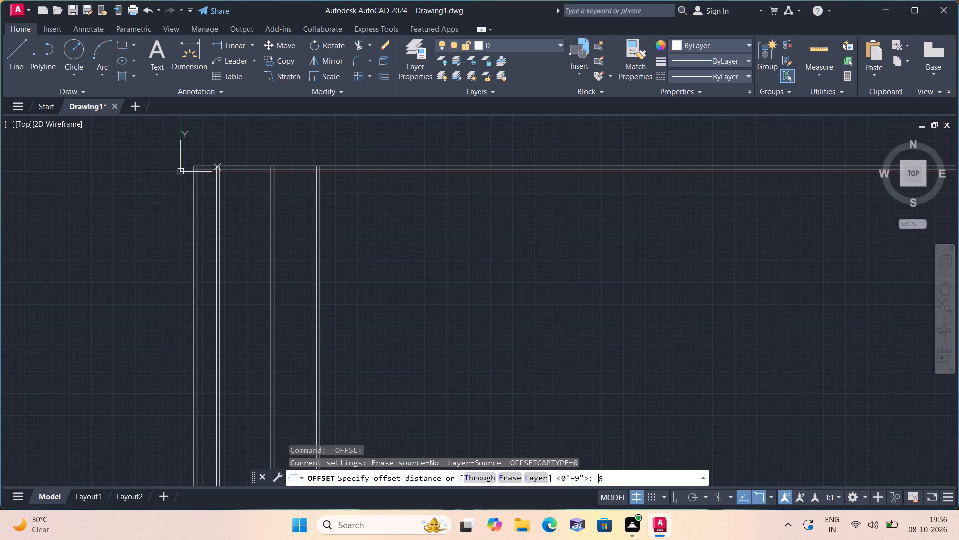
pyautogui.press('space')
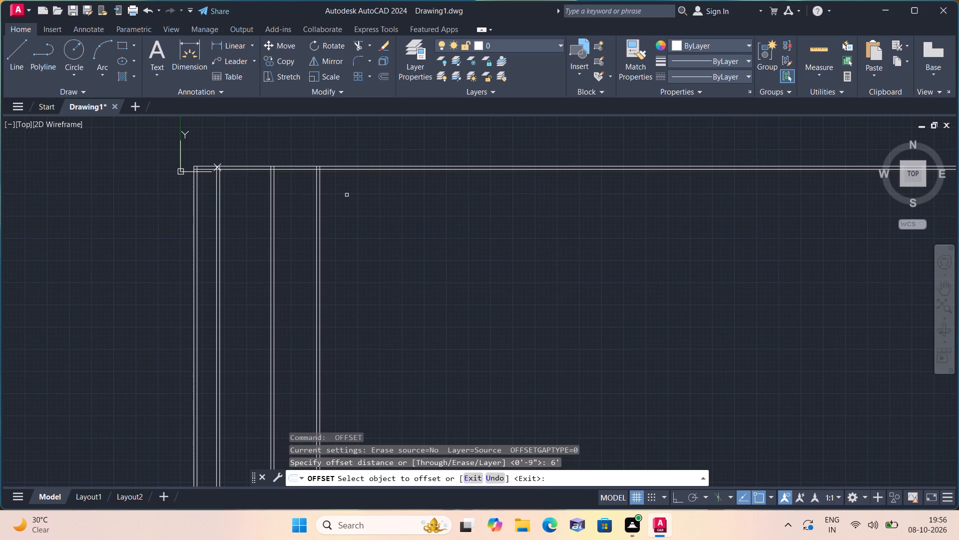
pyautogui.scroll(1, 329, 190)
pyautogui.click(315, 175)
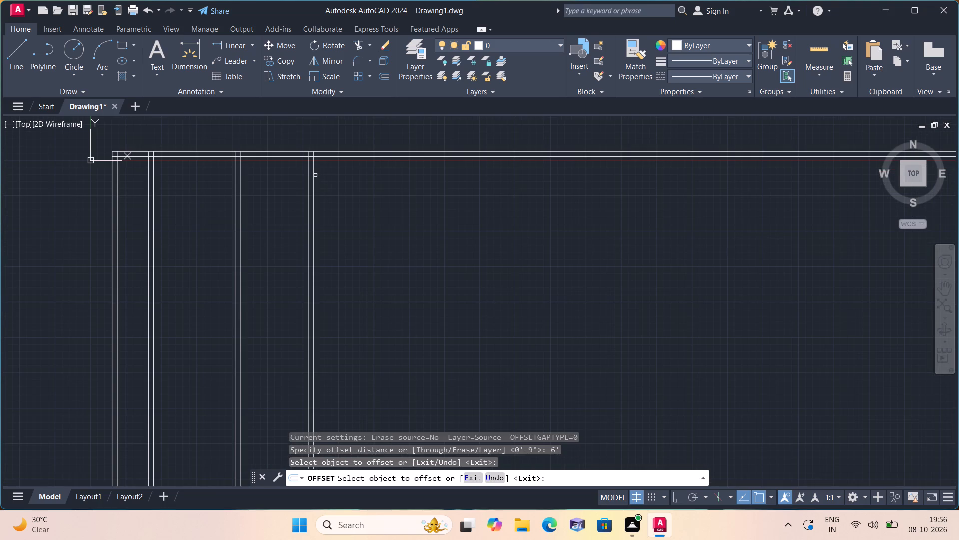
pyautogui.click(315, 175)
pyautogui.click(314, 175)
pyautogui.click(363, 186)
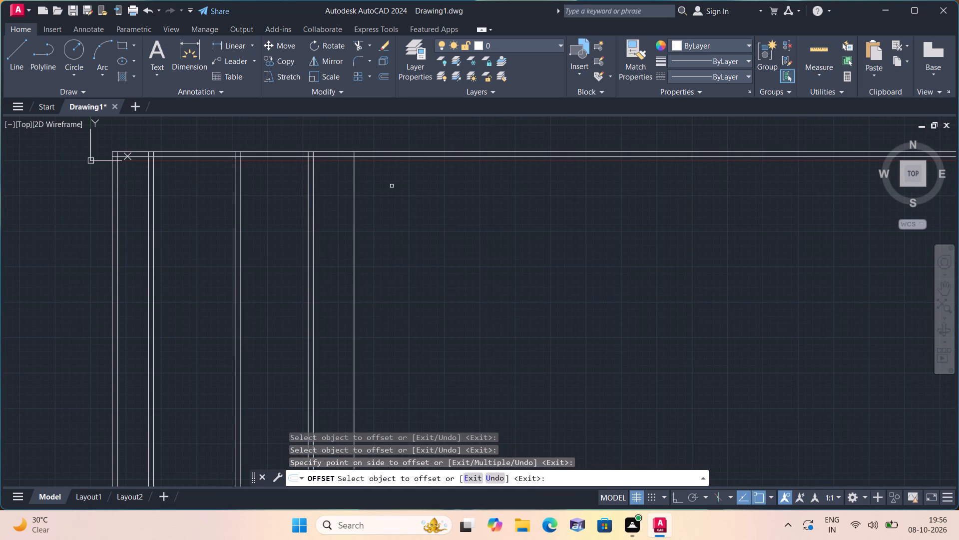
pyautogui.press('space')
# Offset the rightmost vertical line 9" to the right to complete the fourth interior wall's thickness.
pyautogui.press('space')
pyautogui.write('9"')
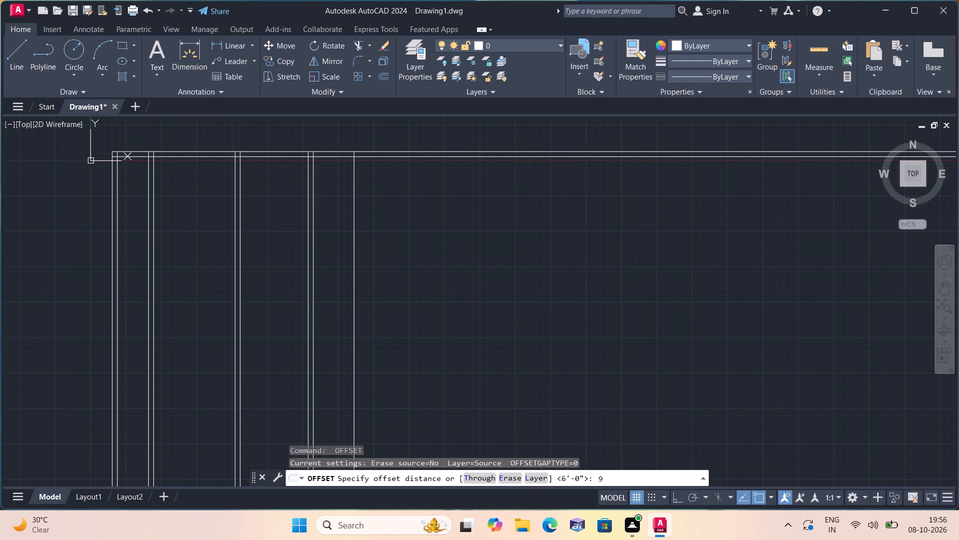
pyautogui.press('space')
pyautogui.scroll(1, 377, 181)
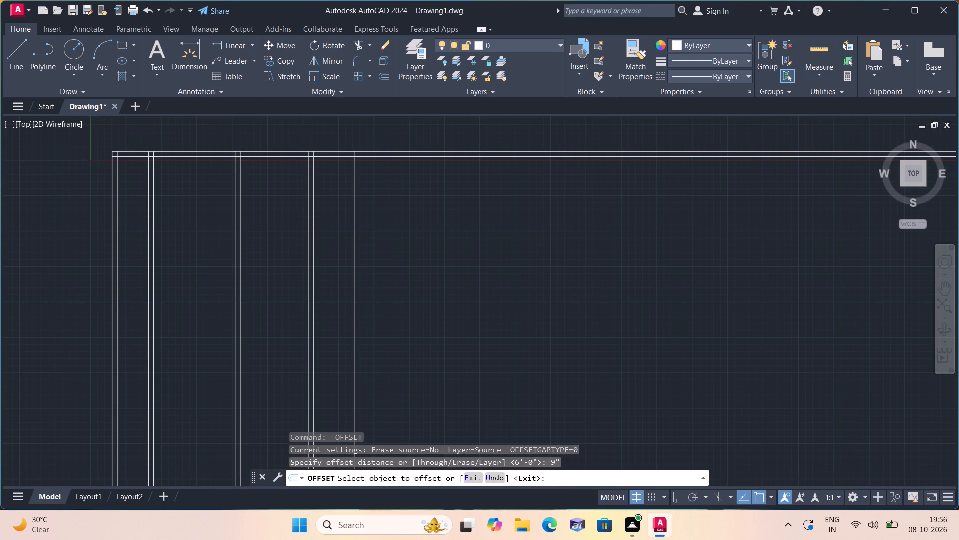
pyautogui.click(340, 166)
pyautogui.click(411, 167)
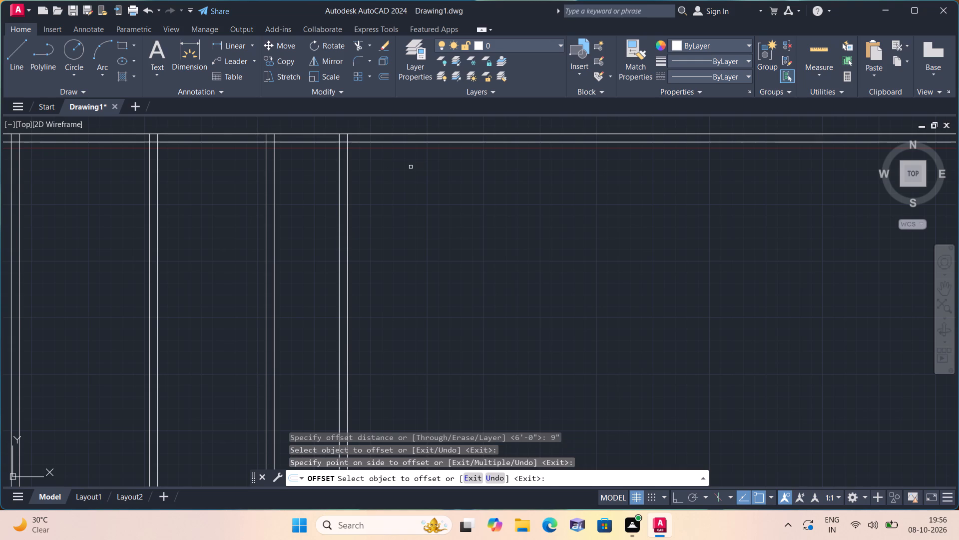
pyautogui.press('space')
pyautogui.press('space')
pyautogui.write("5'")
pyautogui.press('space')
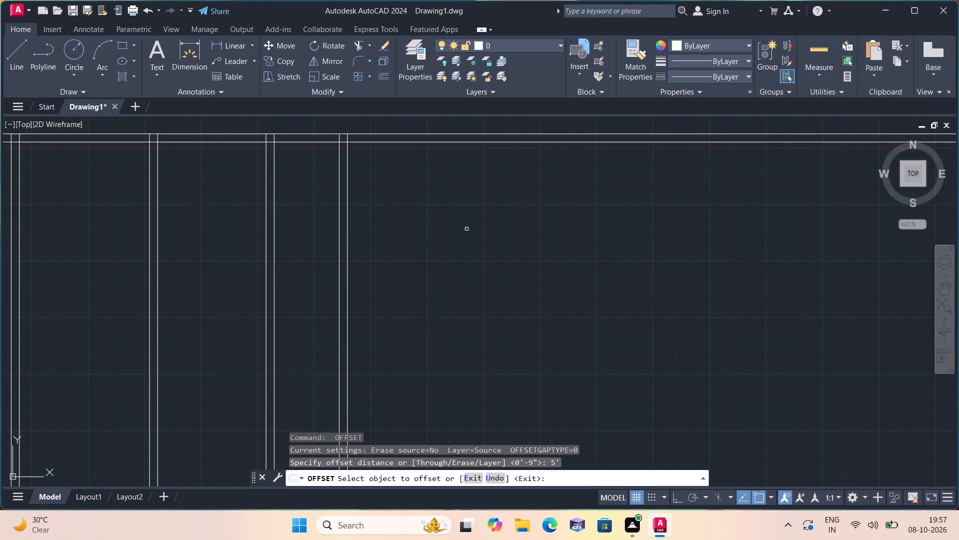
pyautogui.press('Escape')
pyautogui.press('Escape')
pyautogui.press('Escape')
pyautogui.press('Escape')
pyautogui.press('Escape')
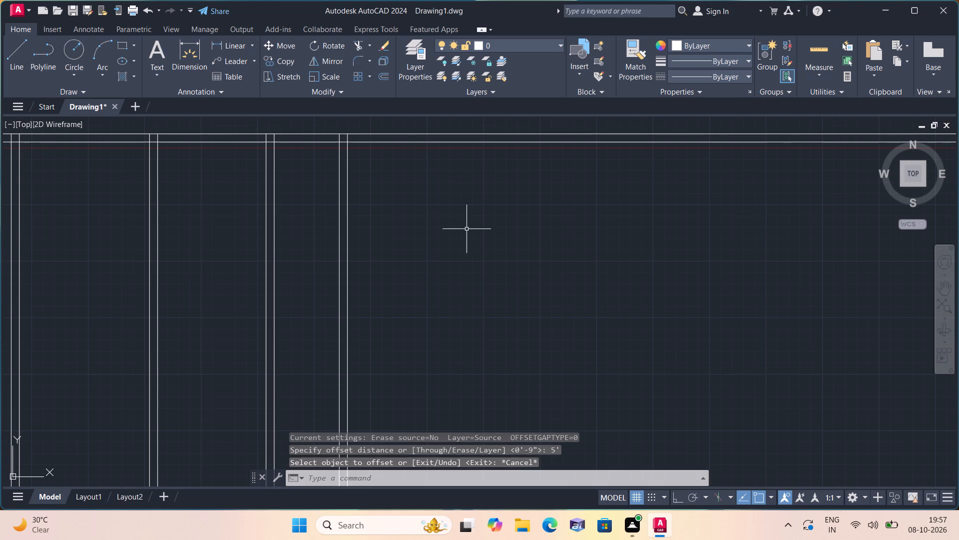
# Offset the right-hand line of the third interior wall 11'6" to the right to mark the inner face of the right outer wall.
pyautogui.scroll(-1, 467, 229)
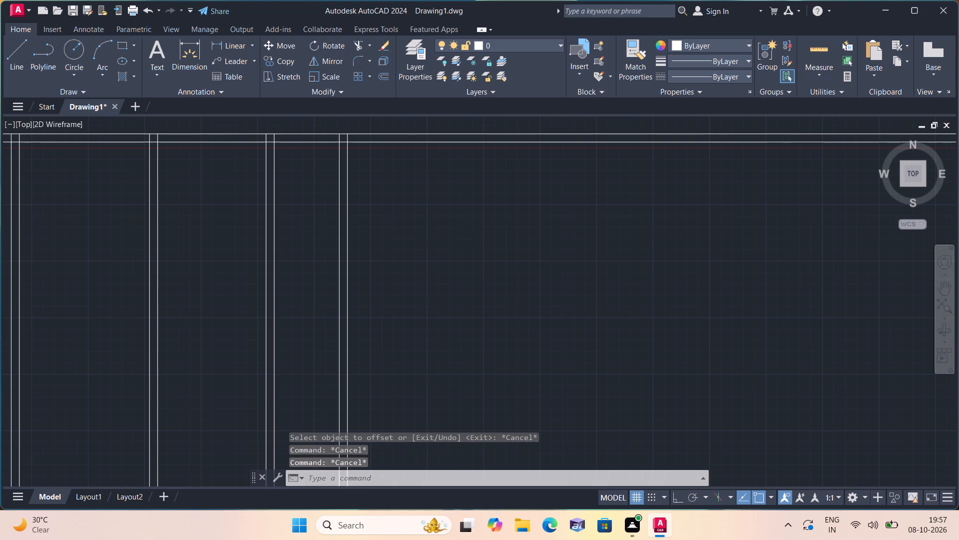
pyautogui.press('space')
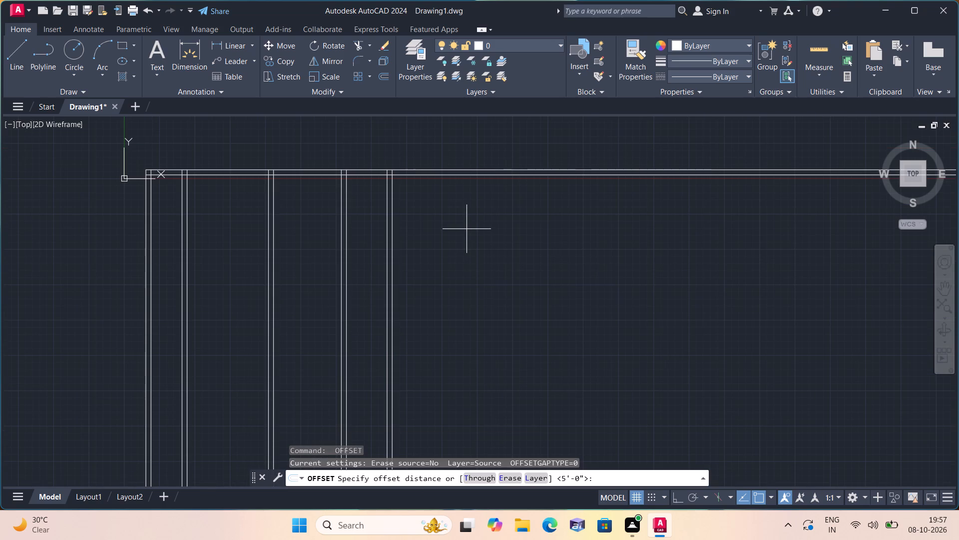
pyautogui.write('11\'6"')
pyautogui.press('space')
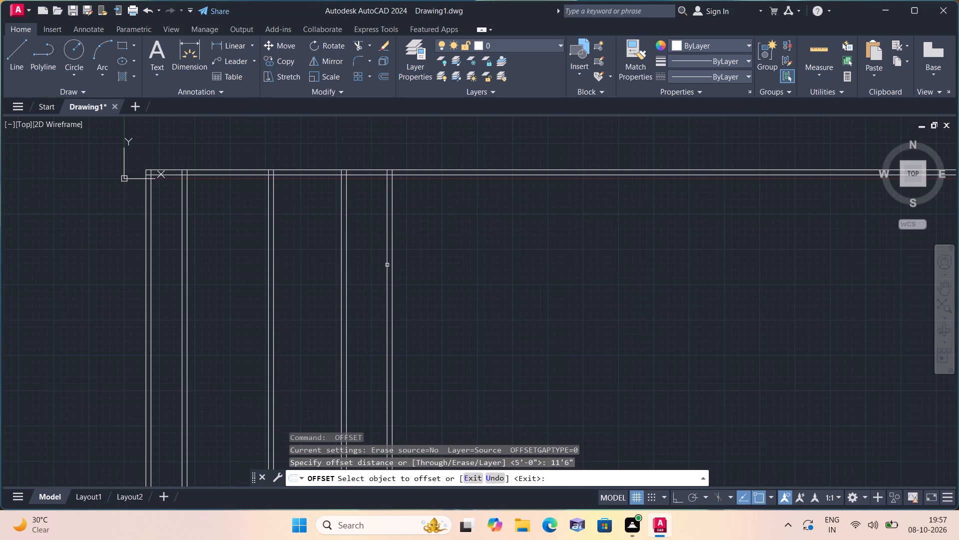
pyautogui.click(347, 266)
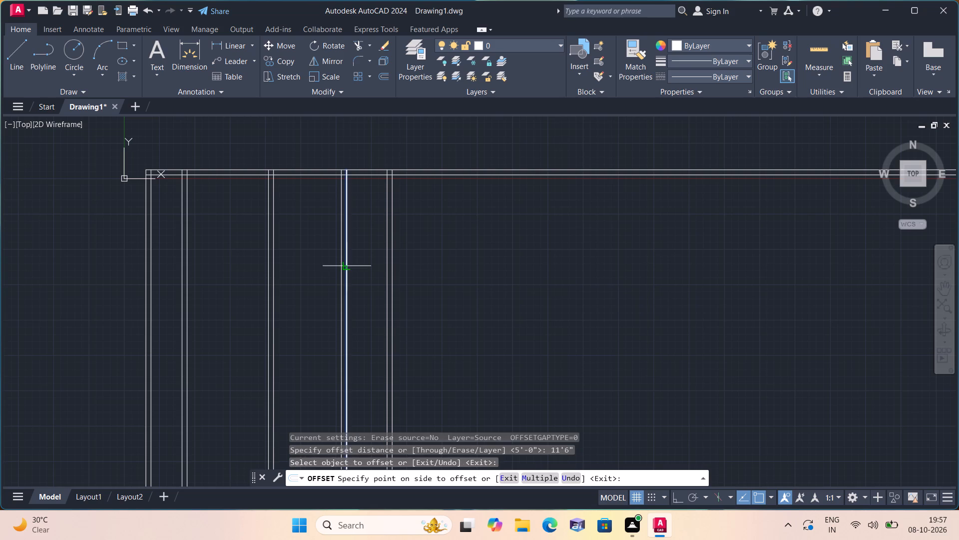
pyautogui.scroll(-1, 489, 280)
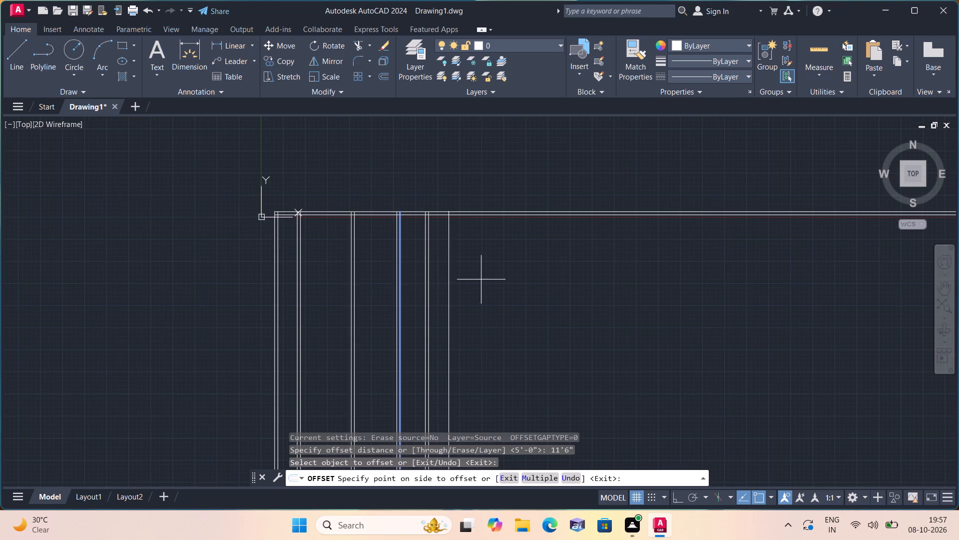
pyautogui.scroll(1, 459, 272)
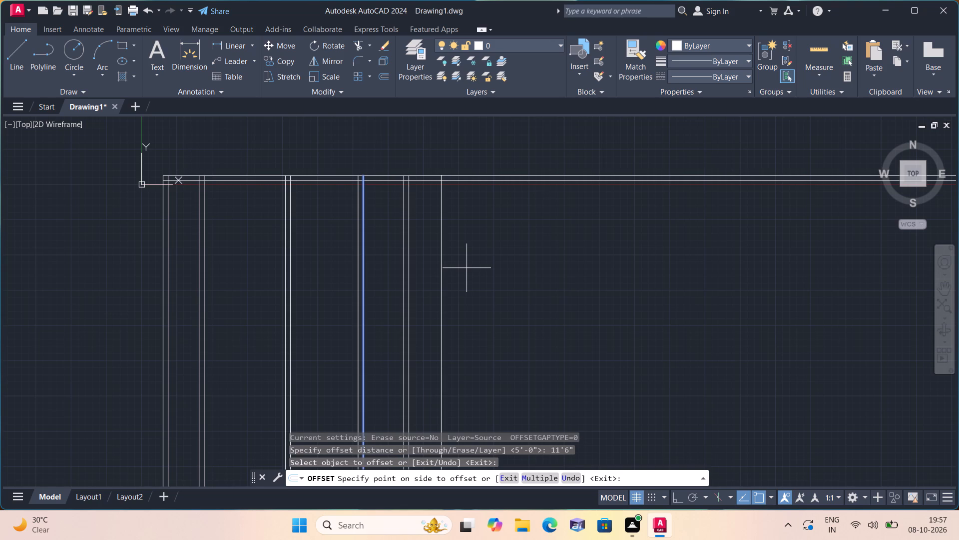
pyautogui.click(467, 268)
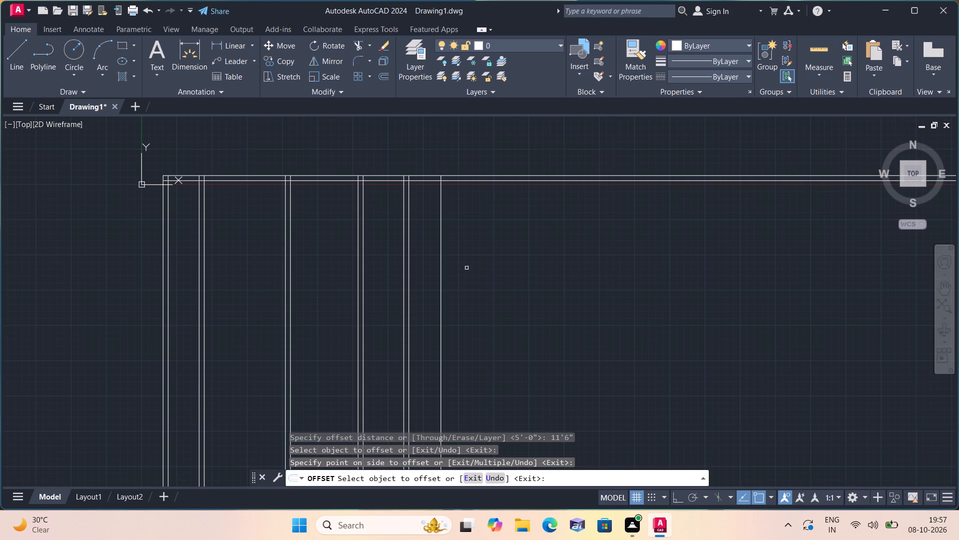
pyautogui.press('space')
# Offset the rightmost vertical line 9" to the right to complete the right outer wall's thickness.
pyautogui.press('space')
pyautogui.write('9"')
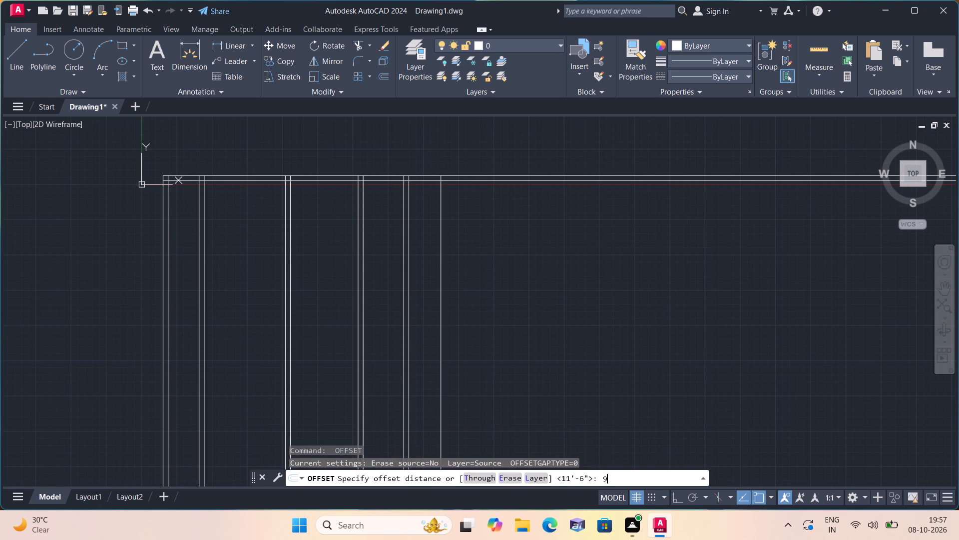
pyautogui.press('space')
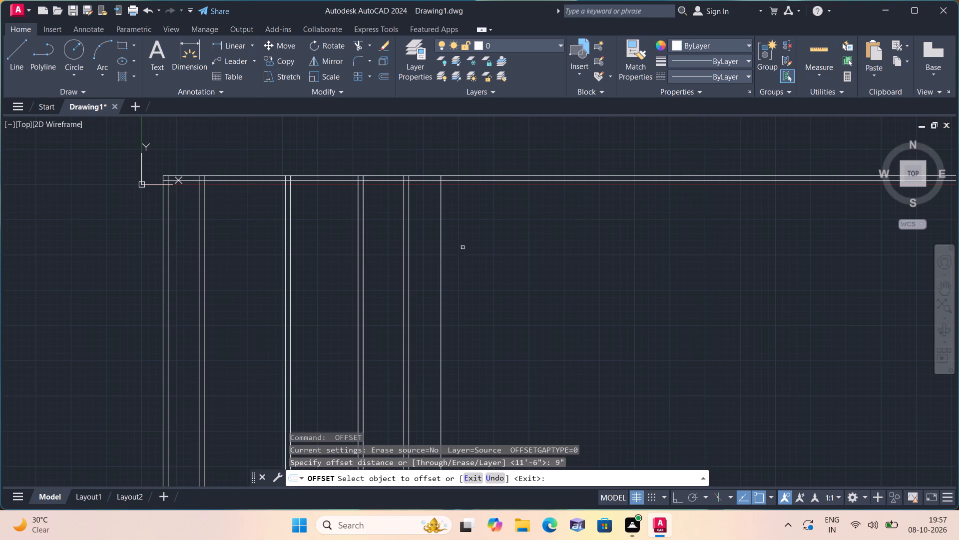
pyautogui.click(443, 221)
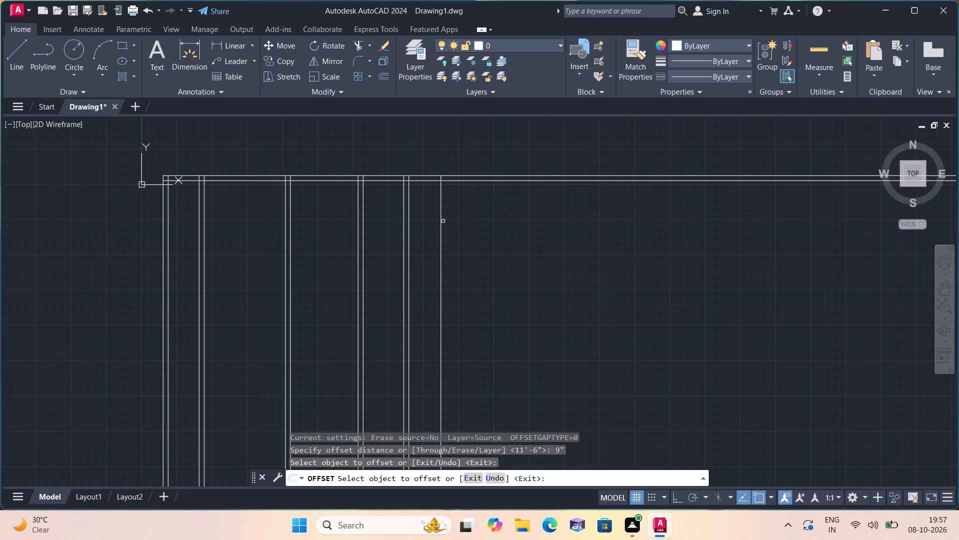
pyautogui.click(442, 219)
pyautogui.click(493, 227)
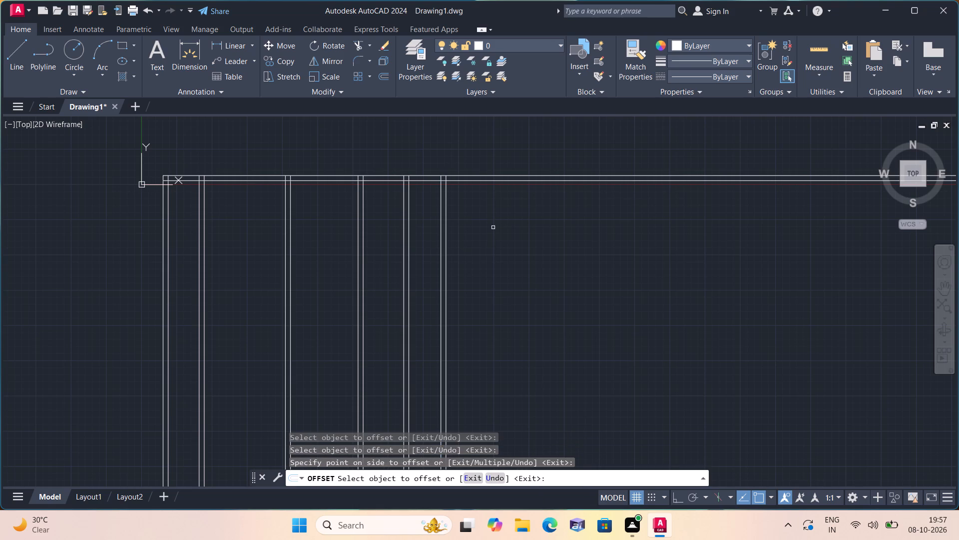
pyautogui.press('space')
# Trim both horizontal lines of the top wall where they extend beyond the right outer wall.
pyautogui.write('trim')
pyautogui.press('space')
pyautogui.moveTo(517, 154); pyautogui.dragTo(519, 165)
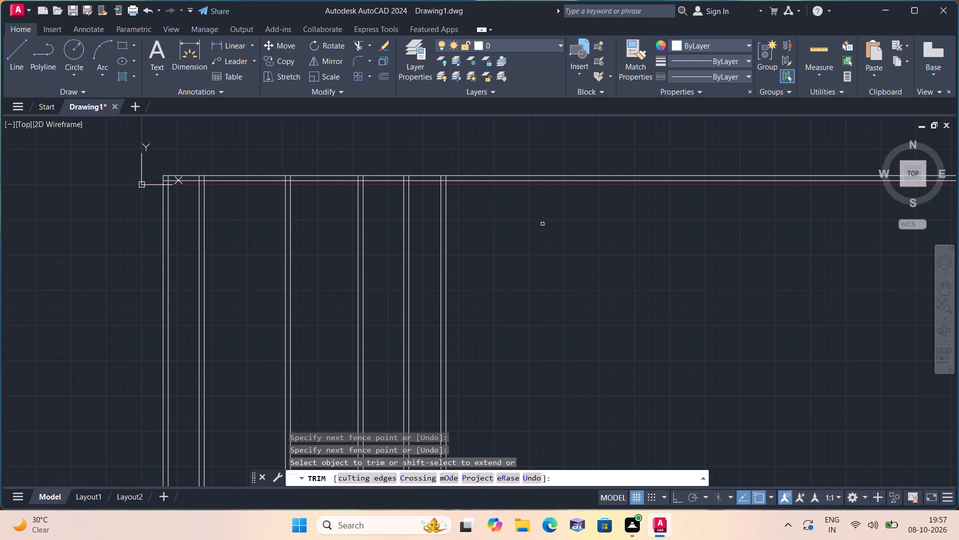
pyautogui.moveTo(544, 228); pyautogui.dragTo(522, 129)
pyautogui.press('Escape')
# Trim the top wall's inner line across the first interior wall and the stub of that wall's right-hand line above it.
pyautogui.scroll(-1, 528, 152)
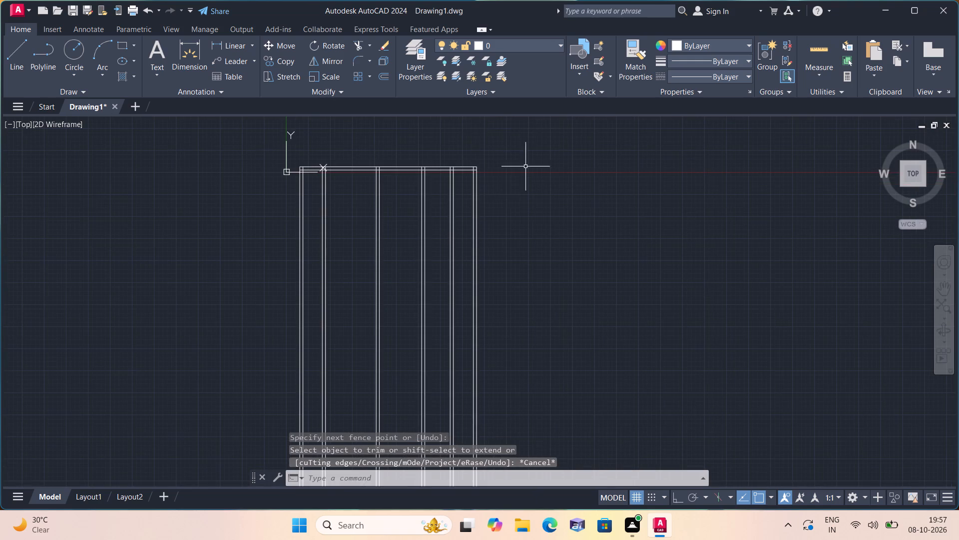
pyautogui.moveTo(398, 175); pyautogui.dragTo(479, 211, button='middle')
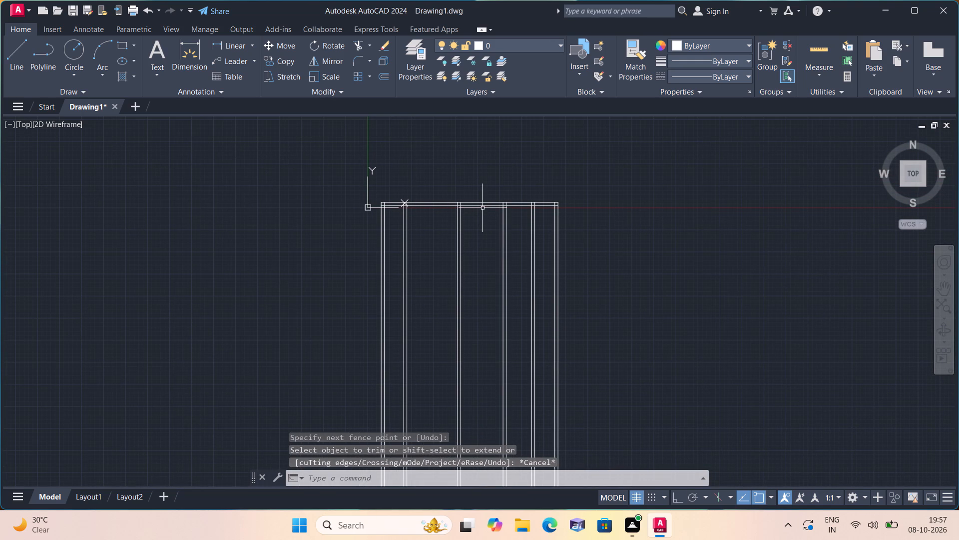
pyautogui.scroll(3, 416, 209)
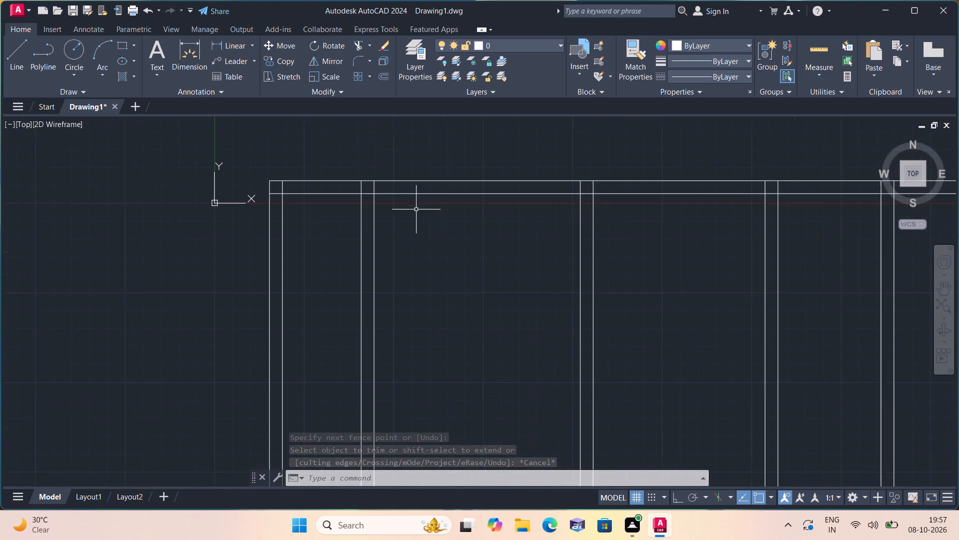
pyautogui.moveTo(437, 217); pyautogui.dragTo(442, 166, button='middle')
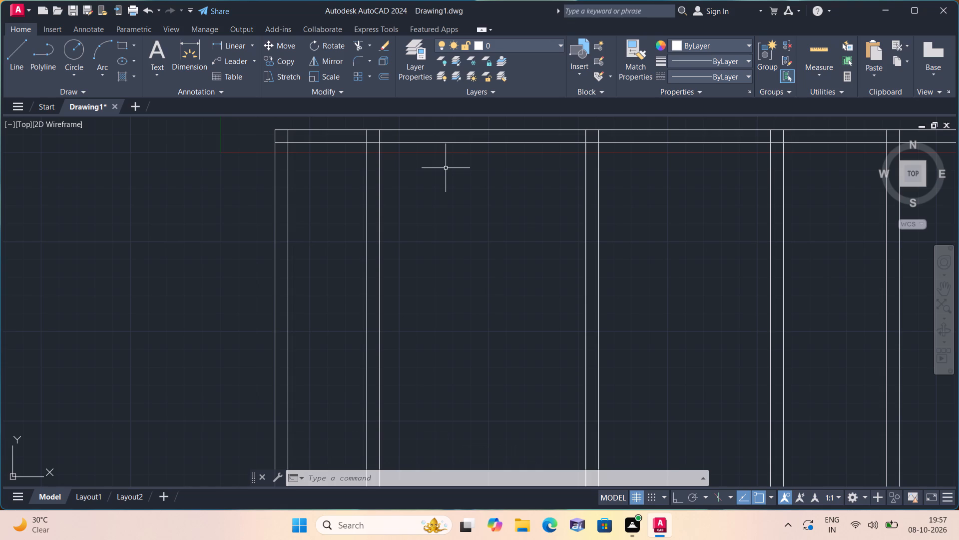
pyautogui.write('of')
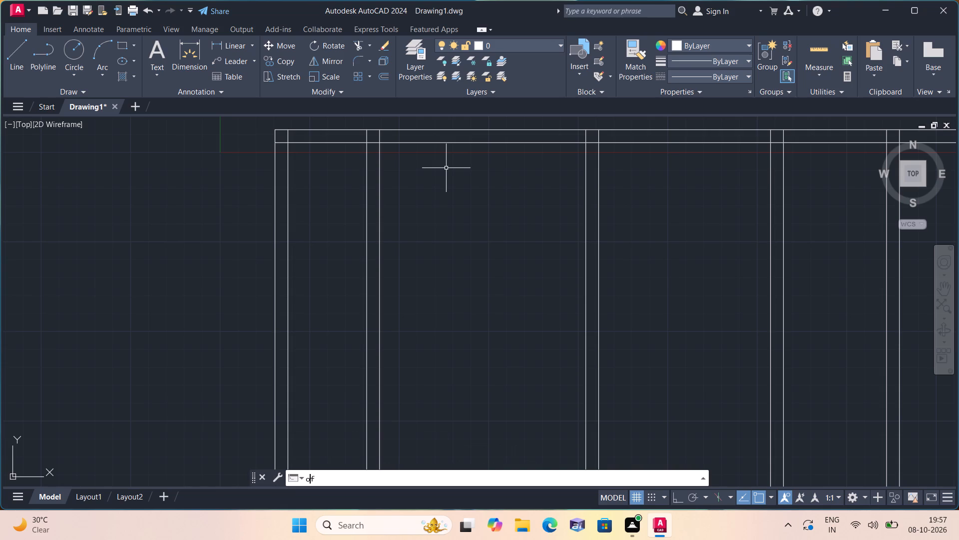
pyautogui.press('Escape')
pyautogui.write('trim')
pyautogui.press('space')
pyautogui.scroll(-1, 447, 187)
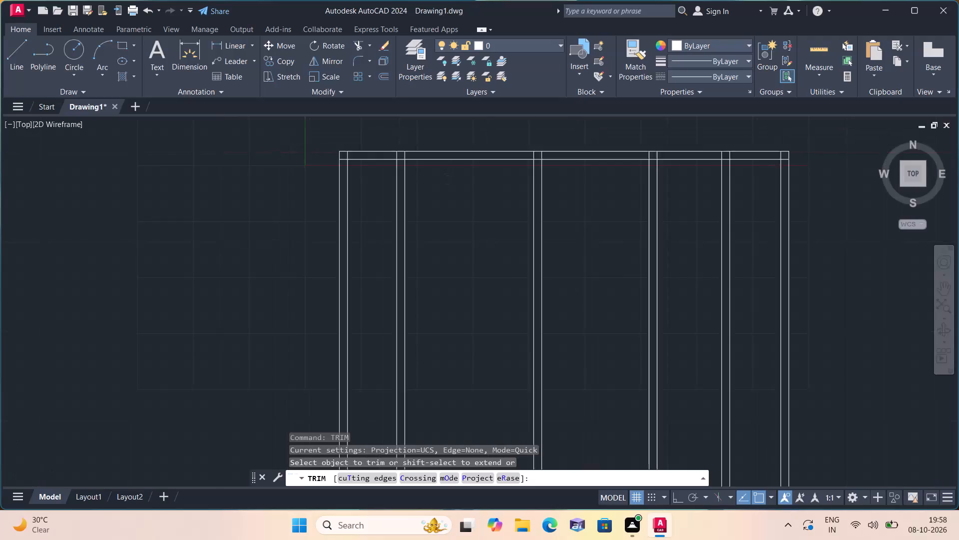
pyautogui.scroll(-1, 444, 193)
pyautogui.scroll(2, 435, 181)
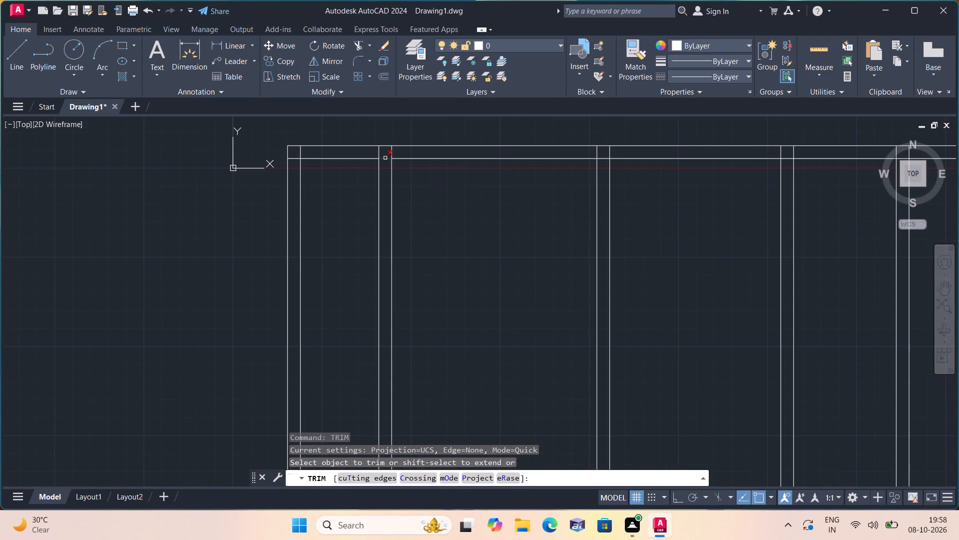
pyautogui.click(385, 157)
pyautogui.click(391, 151)
pyautogui.scroll(-1, 477, 198)
# Trim the second interior wall's two line stubs inside the top wall and the top wall's inner line across its opening.
pyautogui.moveTo(474, 198); pyautogui.dragTo(470, 198, button='middle')
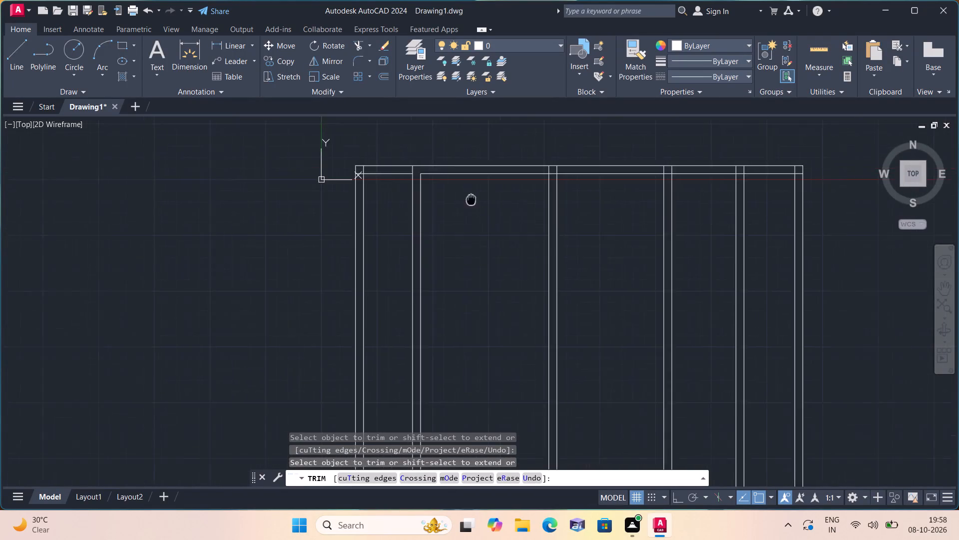
pyautogui.moveTo(470, 198); pyautogui.dragTo(397, 219, button='middle')
pyautogui.scroll(3, 452, 192)
pyautogui.click(499, 191)
pyautogui.click(599, 190)
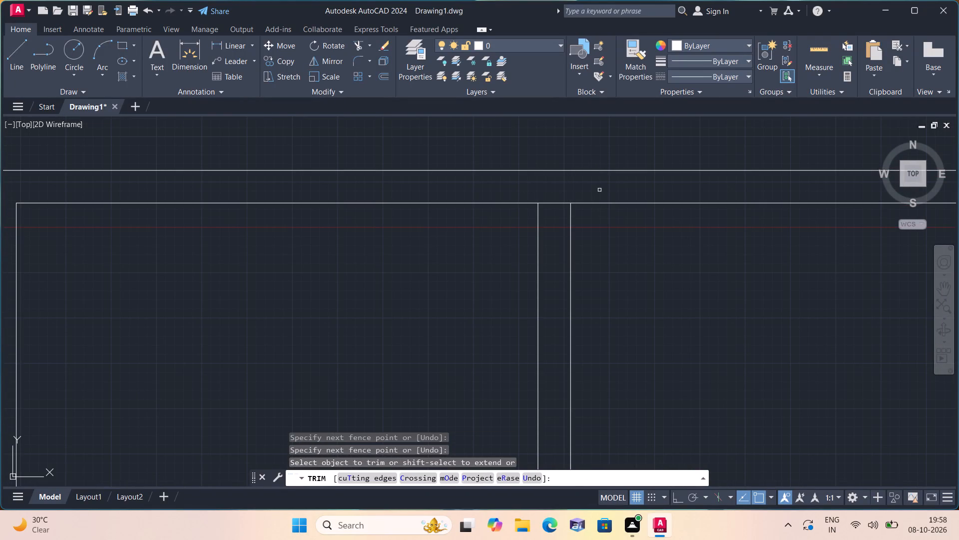
pyautogui.click(558, 201)
# Trim the third interior wall's two line stubs inside the top wall and the top wall's inner line across its opening.
pyautogui.scroll(-2, 592, 229)
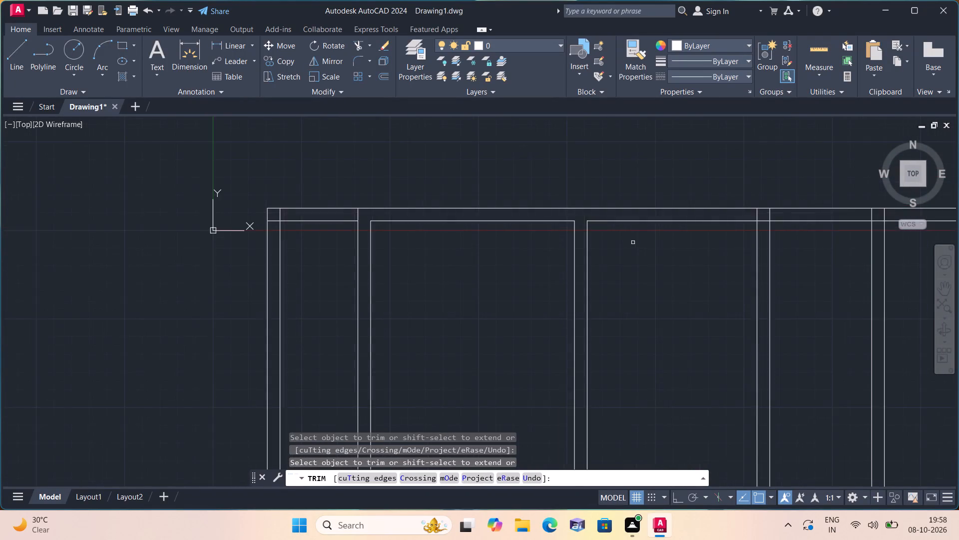
pyautogui.moveTo(626, 241); pyautogui.dragTo(489, 246, button='middle')
pyautogui.scroll(1, 630, 220)
pyautogui.click(666, 213)
pyautogui.click(596, 221)
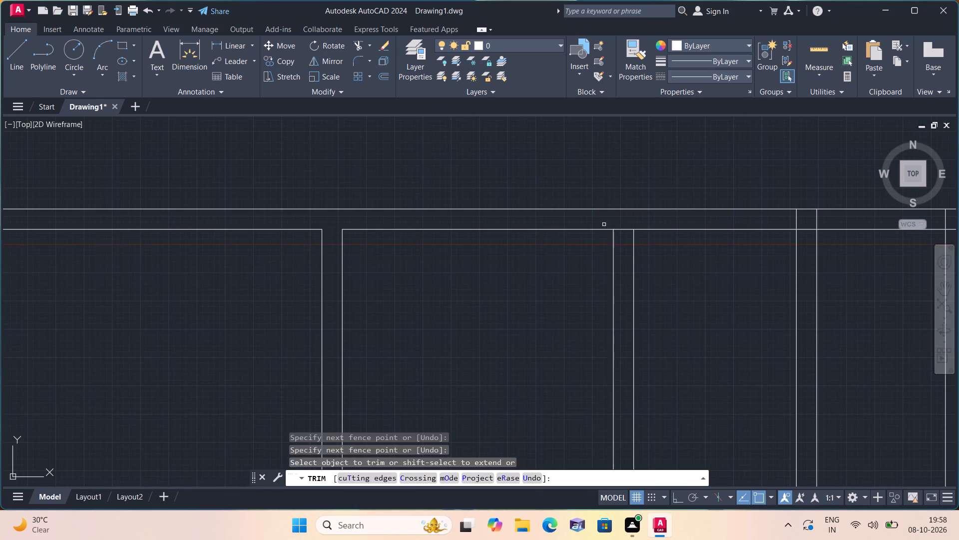
pyautogui.click(619, 231)
# Trim the fourth interior wall's two line stubs inside the top wall and the top wall's inner line across its opening.
pyautogui.scroll(-1, 630, 231)
pyautogui.moveTo(669, 271); pyautogui.dragTo(535, 227, button='middle')
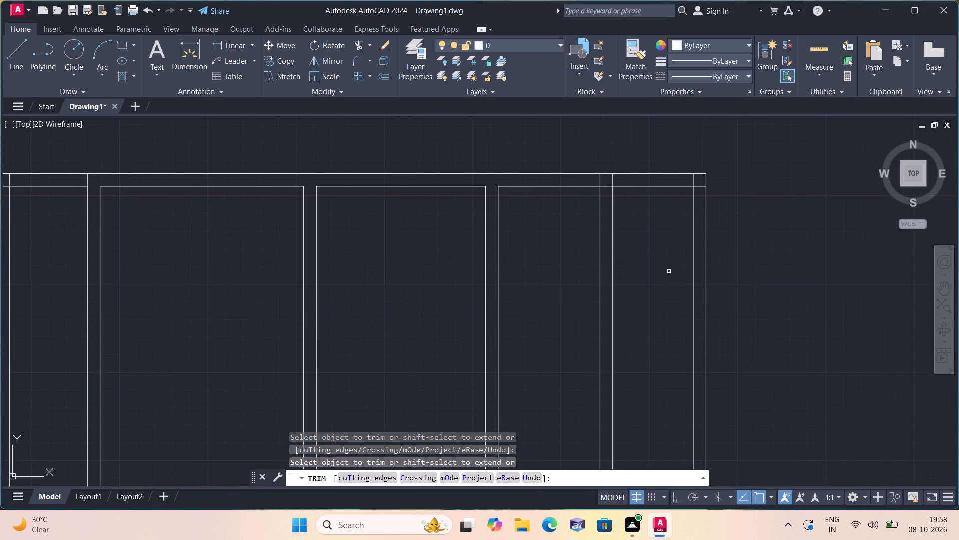
pyautogui.scroll(1, 546, 218)
pyautogui.click(610, 158)
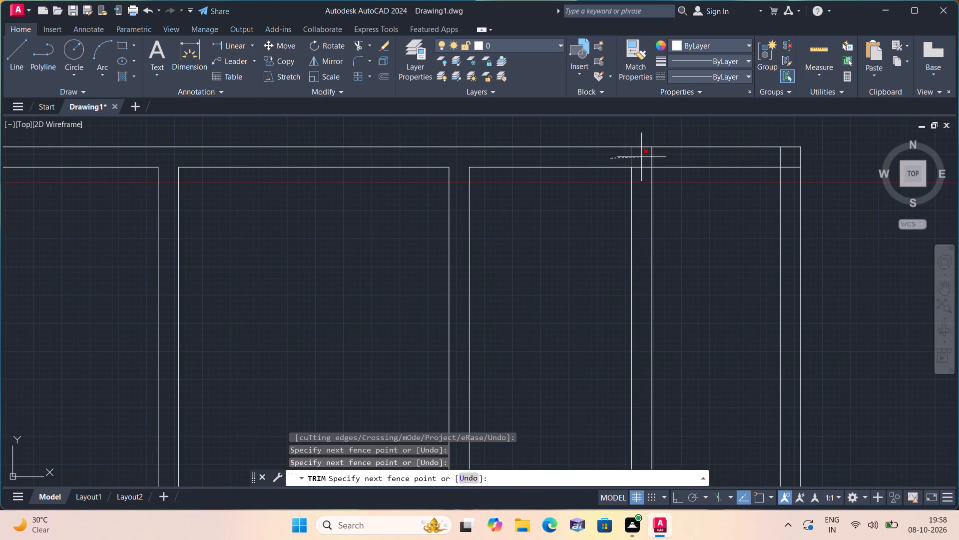
pyautogui.click(638, 159)
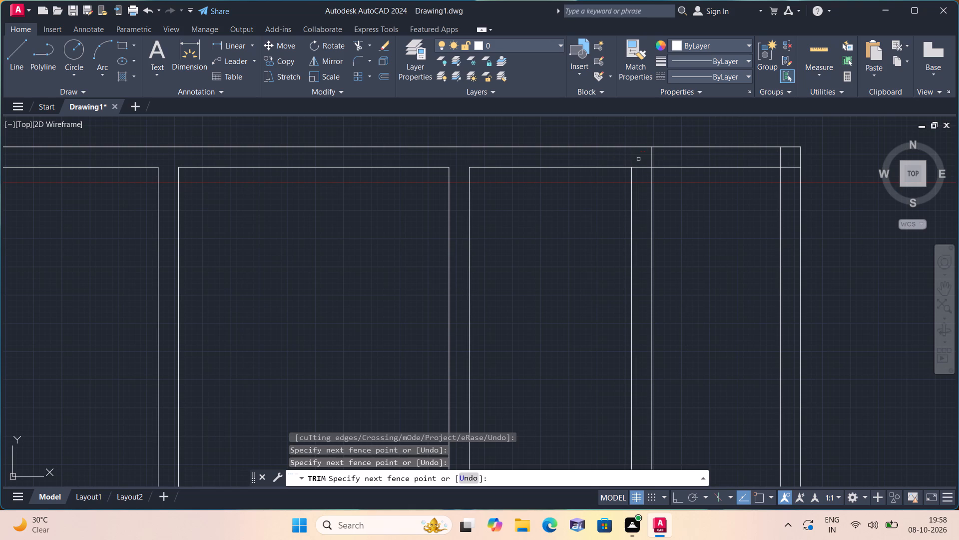
pyautogui.click(638, 159)
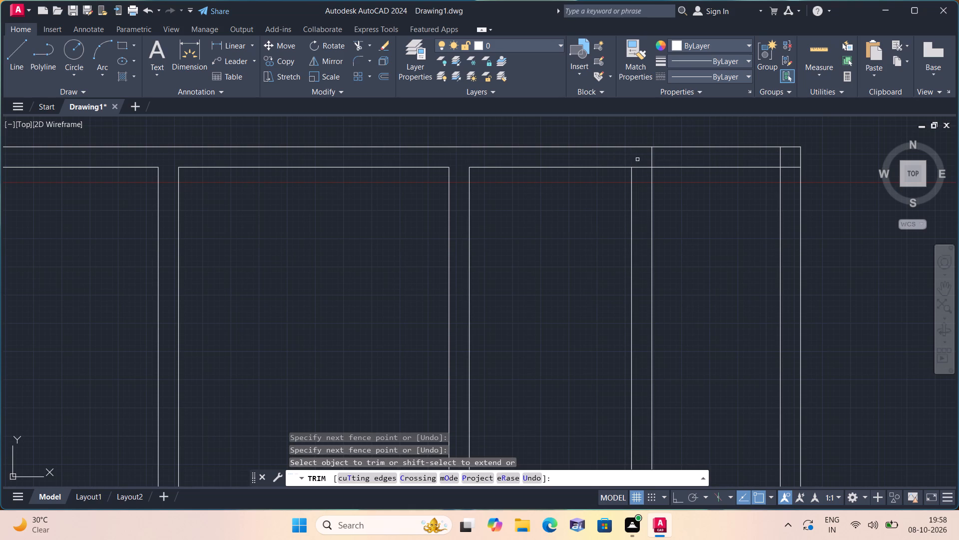
pyautogui.click(643, 172)
pyautogui.click(641, 156)
pyautogui.click(641, 156)
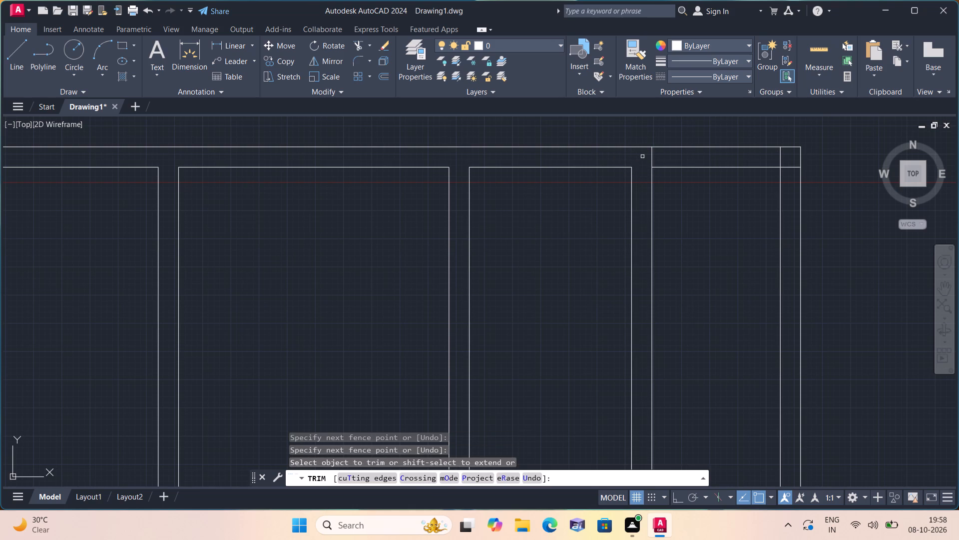
pyautogui.scroll(2, 631, 158)
pyautogui.click(646, 163)
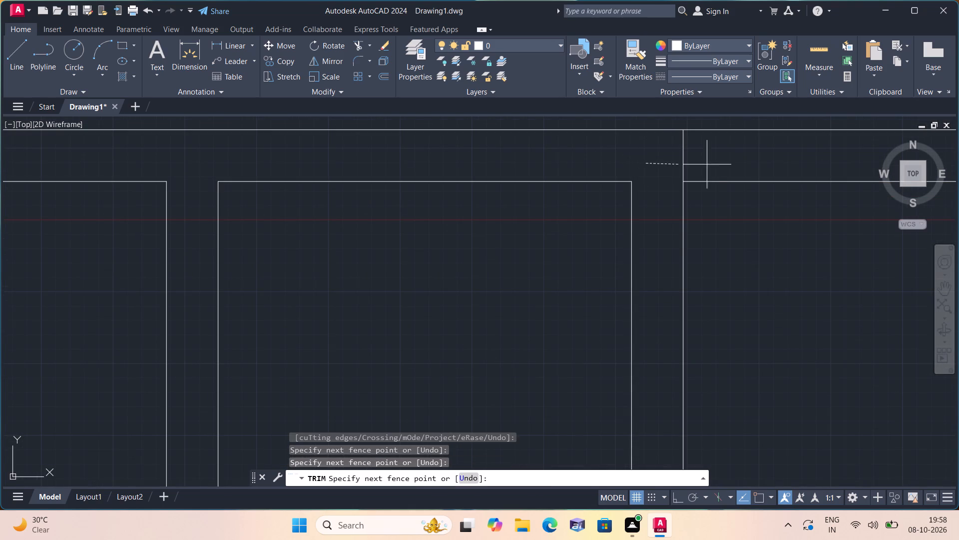
pyautogui.scroll(-1, 668, 163)
pyautogui.moveTo(663, 155); pyautogui.dragTo(584, 161, button='middle')
pyautogui.scroll(-1, 609, 164)
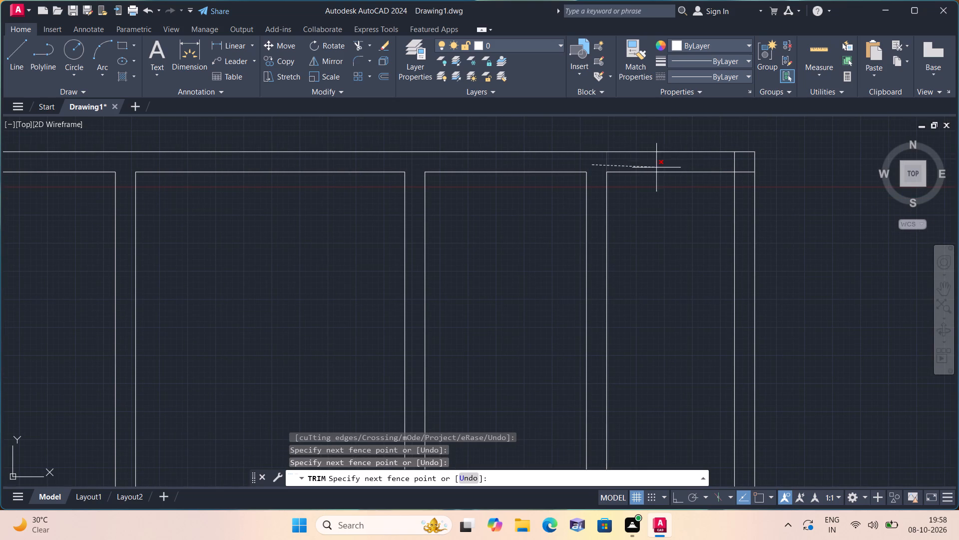
pyautogui.click(731, 162)
# Trim the overlapping inner lines of the top wall and right outer wall at the top-right corner of the plan.
pyautogui.click(743, 172)
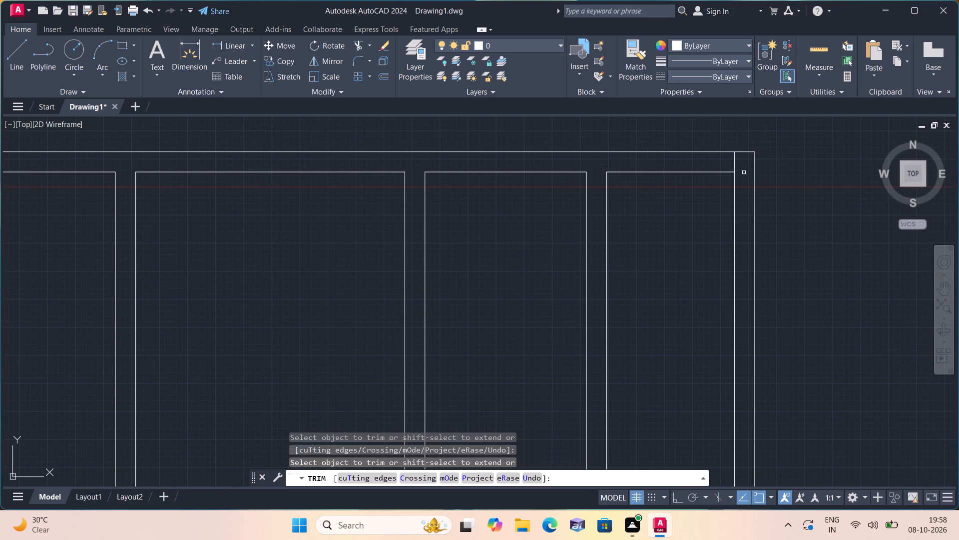
pyautogui.click(737, 163)
pyautogui.click(734, 161)
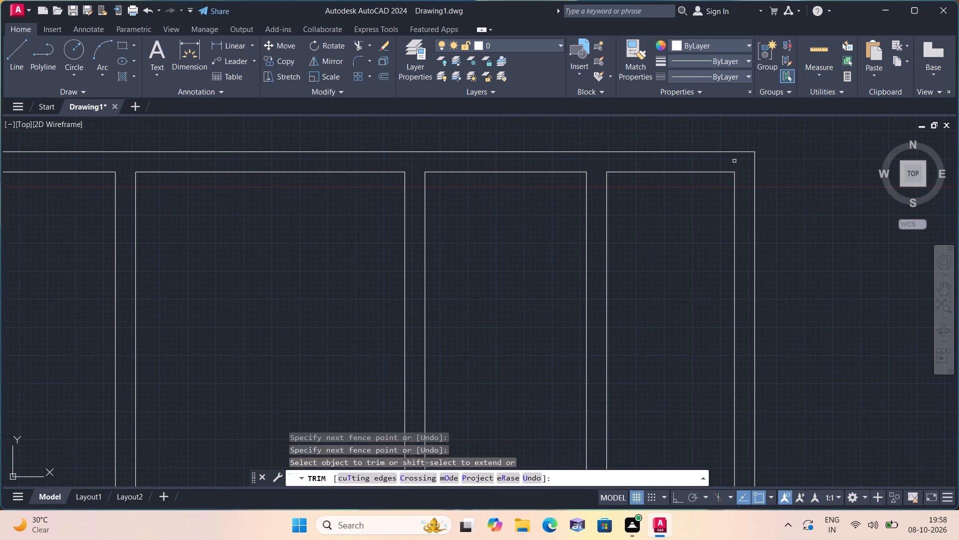
pyautogui.press('Escape')
# Trim the overlapping inner lines of the top wall and left outer wall at the top-left corner of the plan.
pyautogui.scroll(-2, 734, 161)
pyautogui.scroll(-1, 533, 287)
pyautogui.moveTo(517, 290); pyautogui.dragTo(615, 219, button='middle')
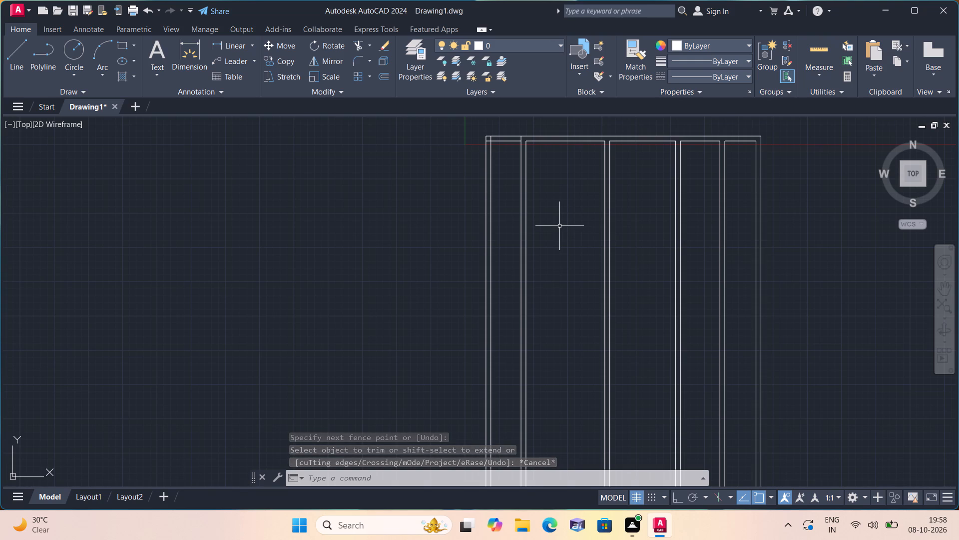
pyautogui.scroll(1, 499, 159)
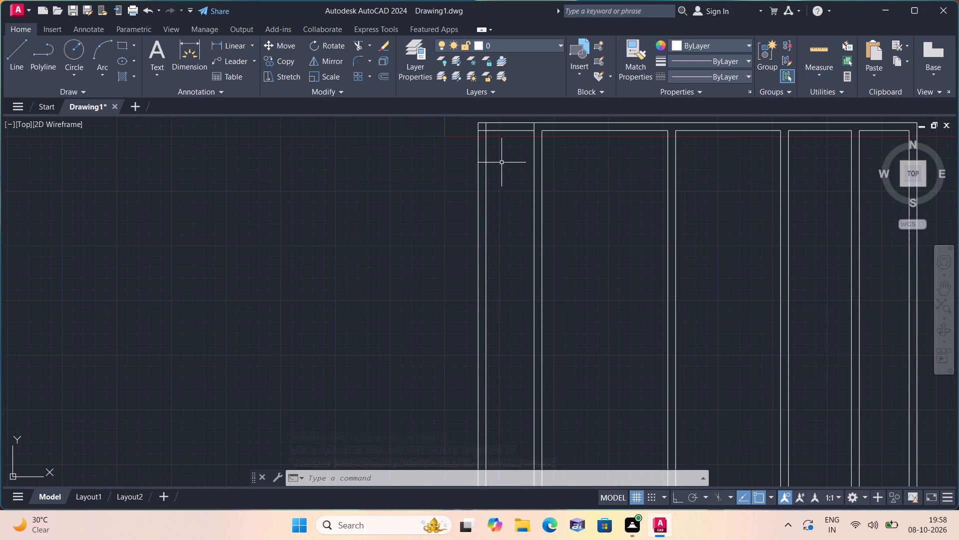
pyautogui.moveTo(509, 190); pyautogui.dragTo(520, 230, button='middle')
pyautogui.press('space')
pyautogui.scroll(3, 498, 168)
pyautogui.click(497, 165)
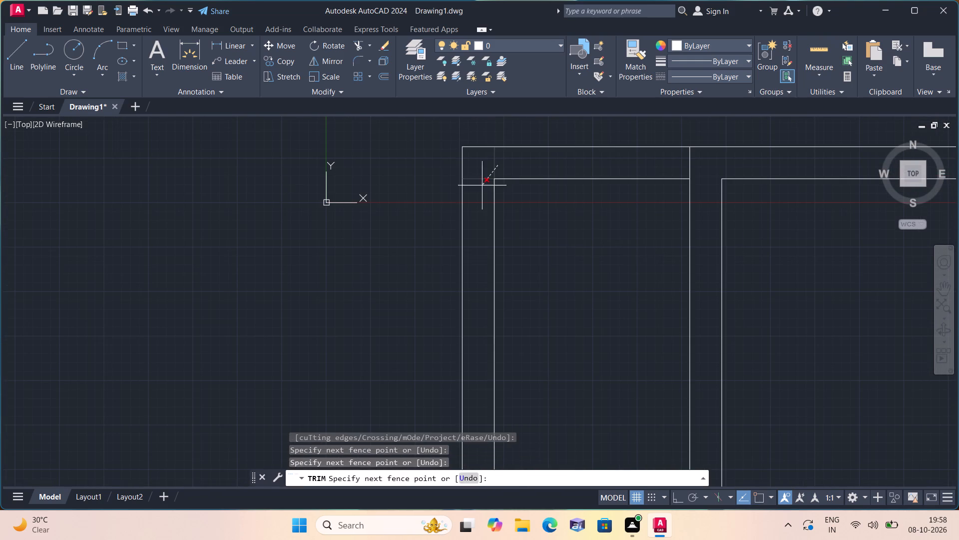
pyautogui.click(478, 187)
pyautogui.press('space')
pyautogui.scroll(-1, 478, 187)
pyautogui.scroll(-1, 521, 208)
pyautogui.moveTo(521, 208); pyautogui.dragTo(506, 199, button='middle')
pyautogui.press('space')
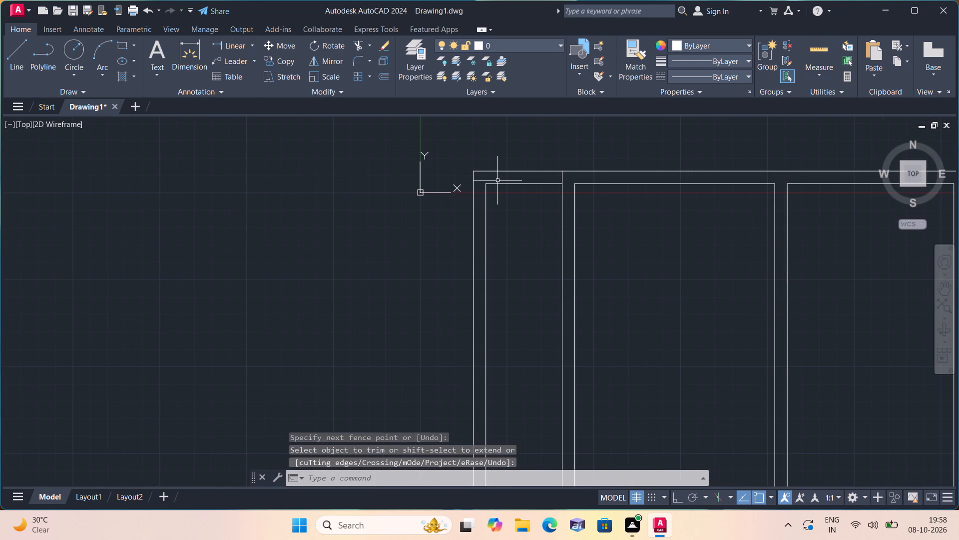
pyautogui.press('Escape')
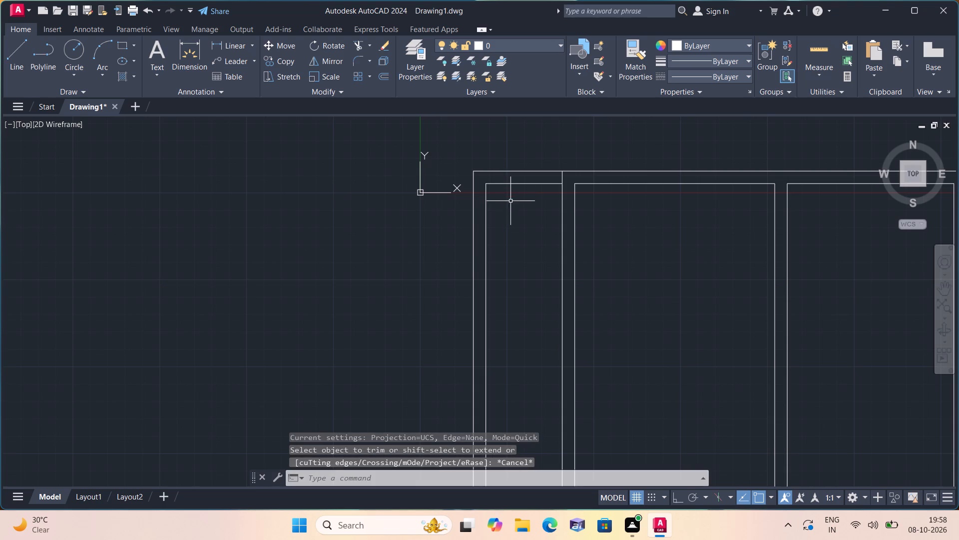
# Offset the top wall's inner line between the first and second interior walls 11' downward.
pyautogui.write('offset')
pyautogui.press('space')
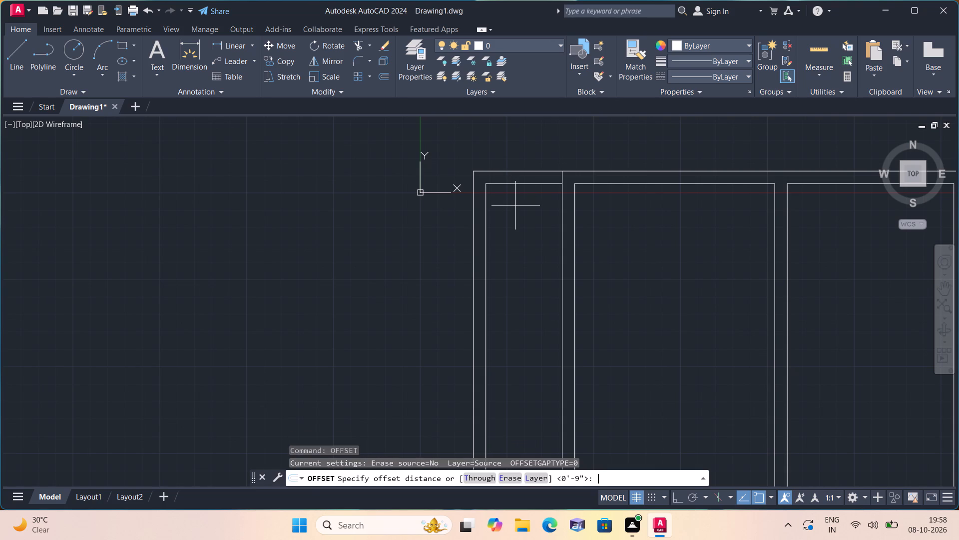
pyautogui.write("11'")
pyautogui.press('space')
pyautogui.scroll(1, 557, 196)
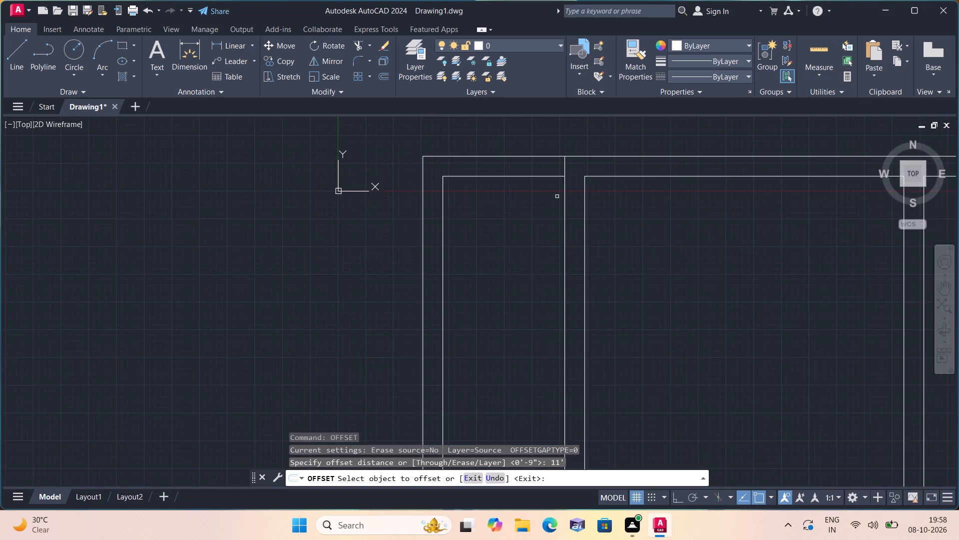
pyautogui.moveTo(557, 196); pyautogui.dragTo(456, 183, button='middle')
pyautogui.scroll(-1, 557, 196)
pyautogui.click(526, 171)
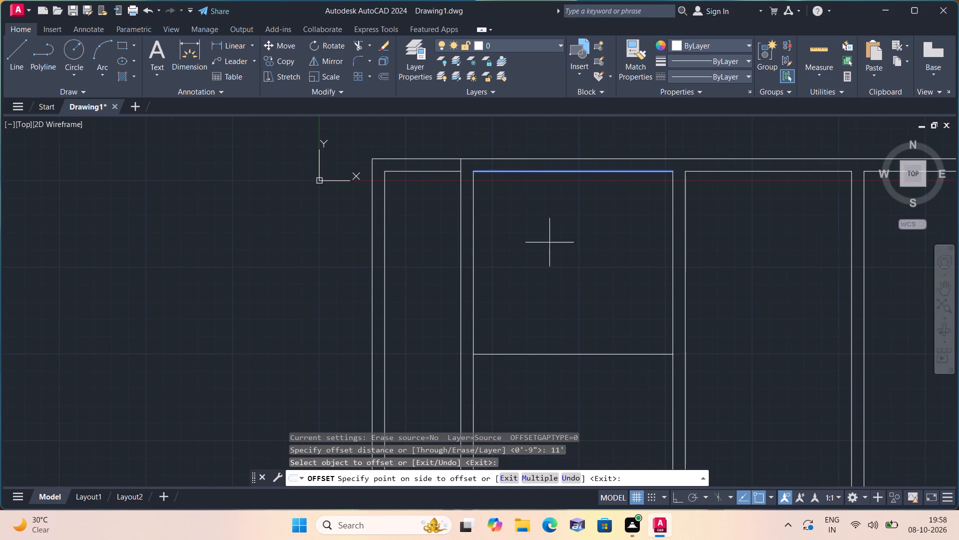
pyautogui.click(549, 273)
pyautogui.press('space')
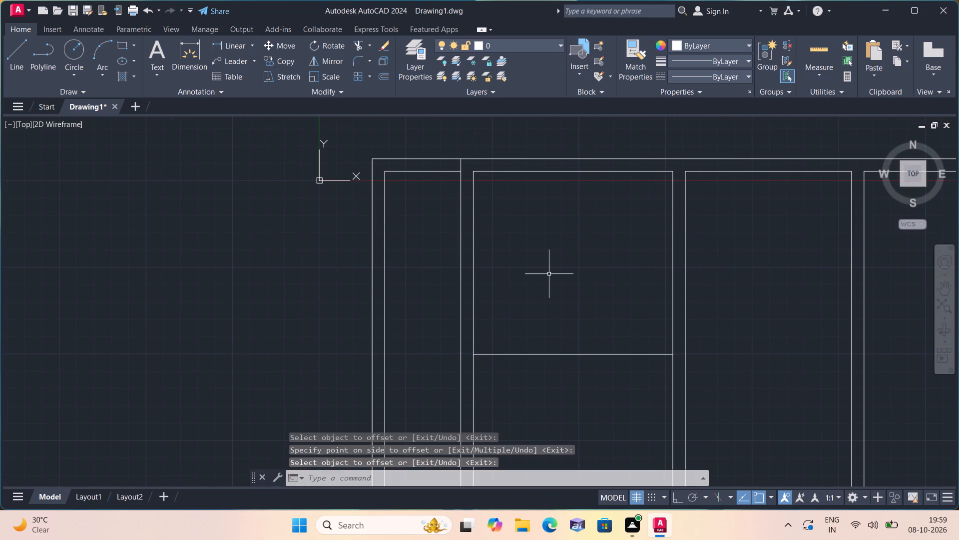
# Offset the new horizontal line 9" downward to form the cross wall's thickness.
pyautogui.press('space')
pyautogui.write('9"')
pyautogui.press('space')
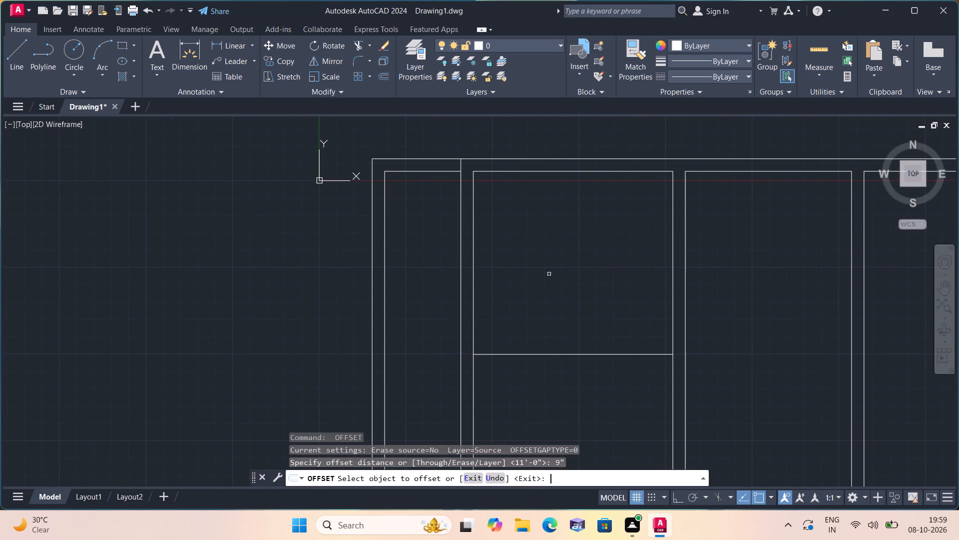
pyautogui.click(552, 355)
pyautogui.click(552, 388)
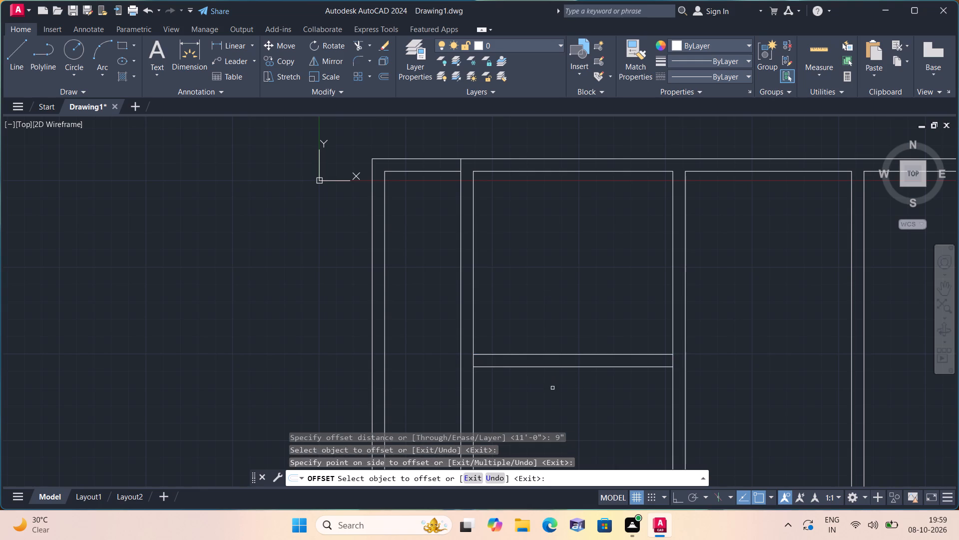
pyautogui.press('Escape')
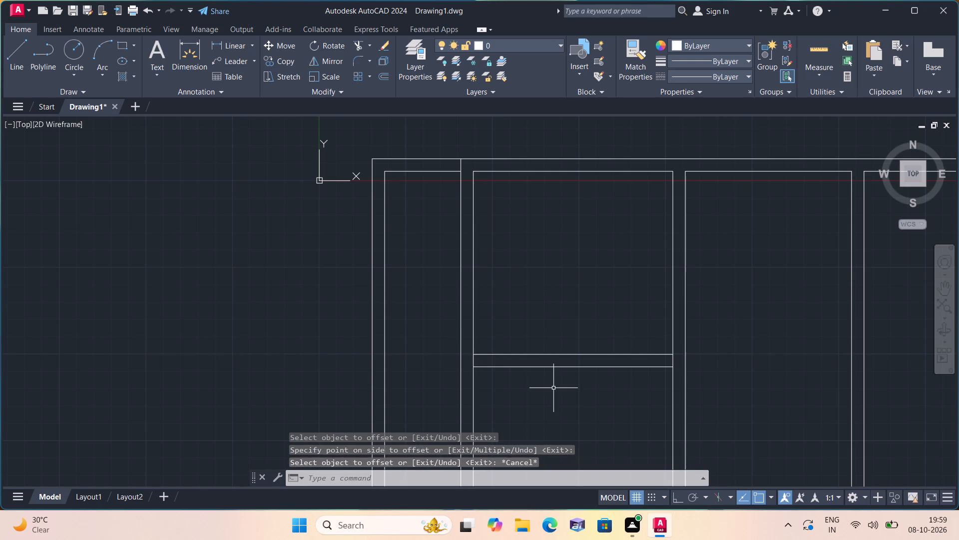
# Extend both lines of the cross wall leftward to the outer line of the left outer wall.
pyautogui.write('extend')
pyautogui.press('space')
pyautogui.moveTo(548, 292); pyautogui.dragTo(522, 375)
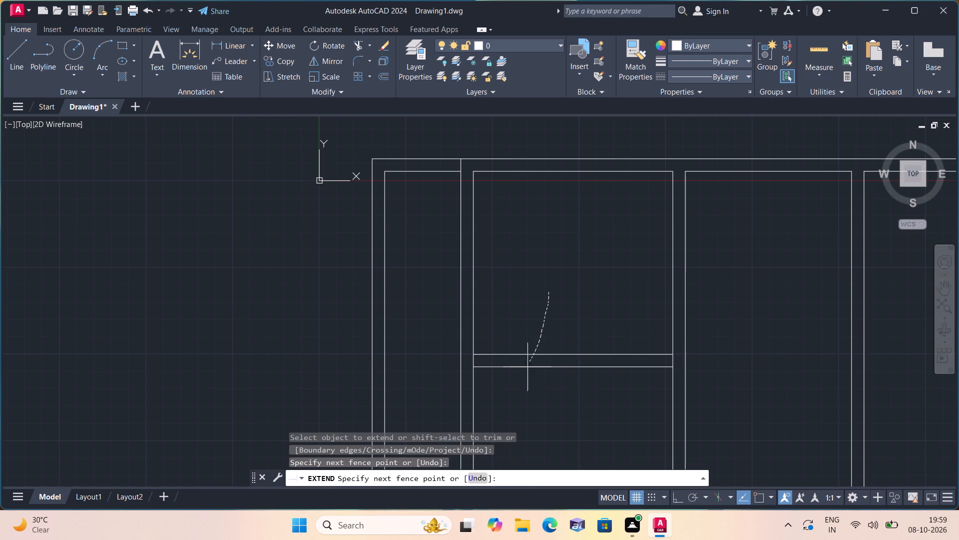
pyautogui.moveTo(522, 375); pyautogui.dragTo(518, 407)
pyautogui.moveTo(530, 300); pyautogui.dragTo(509, 396)
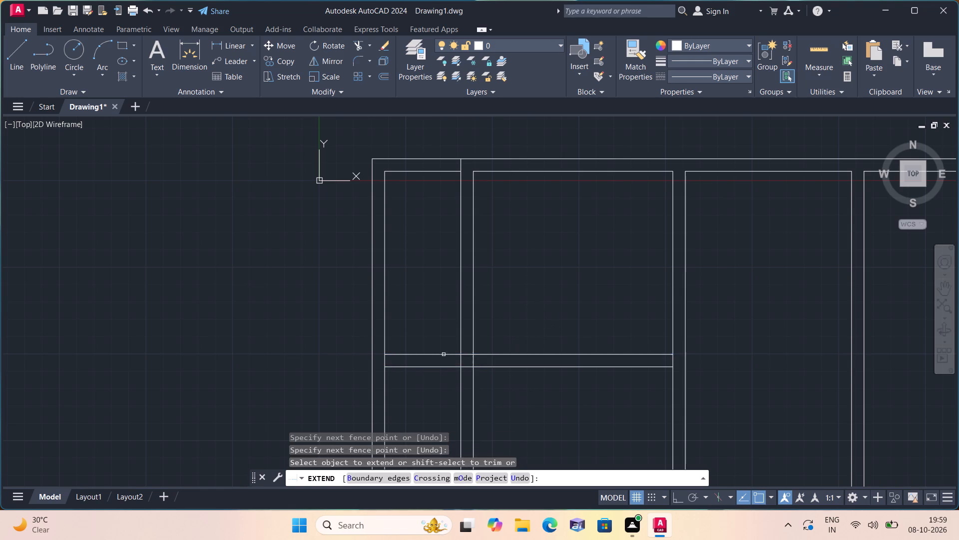
pyautogui.moveTo(427, 323); pyautogui.dragTo(397, 402)
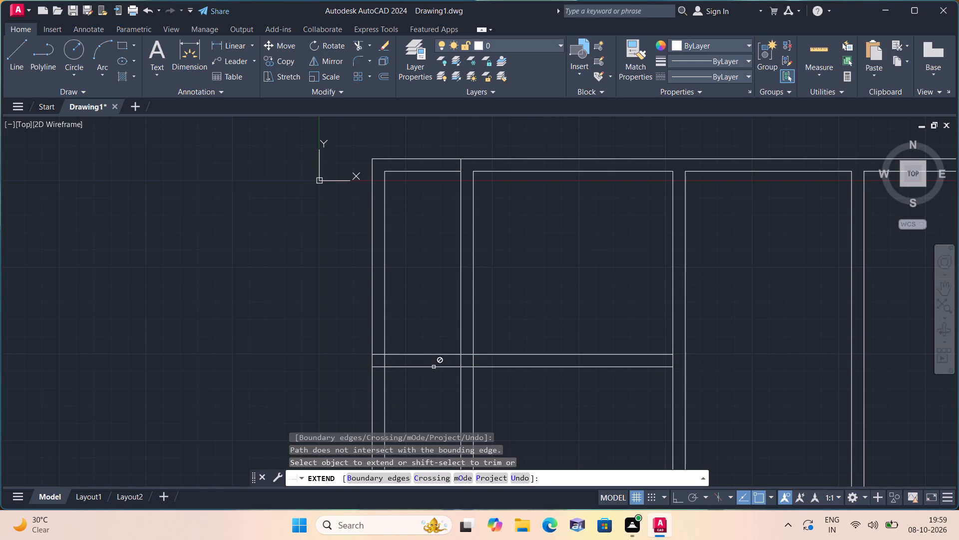
# Extend both lines of the cross wall rightward across the second interior wall to the third interior wall's left-hand line.
pyautogui.scroll(-1, 447, 363)
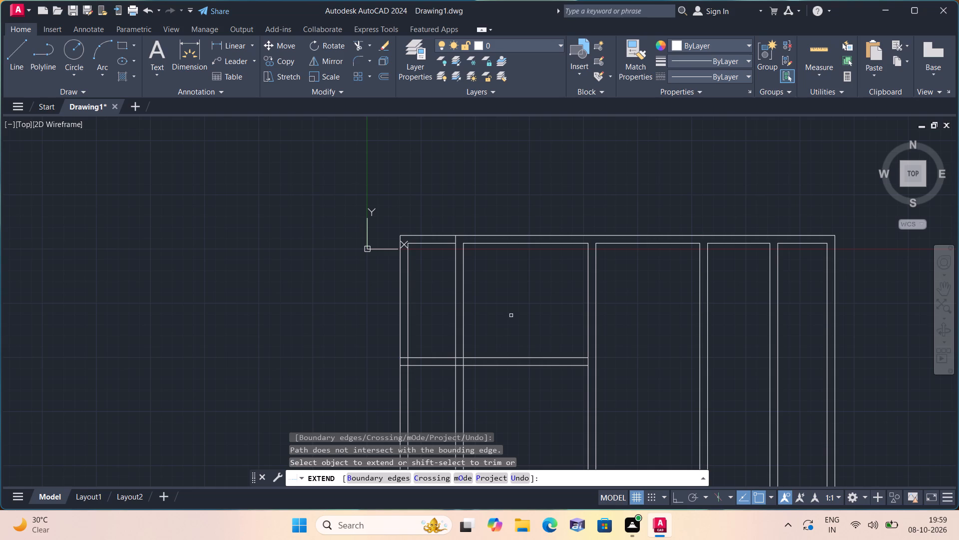
pyautogui.scroll(1, 511, 315)
pyautogui.moveTo(513, 314); pyautogui.dragTo(534, 360)
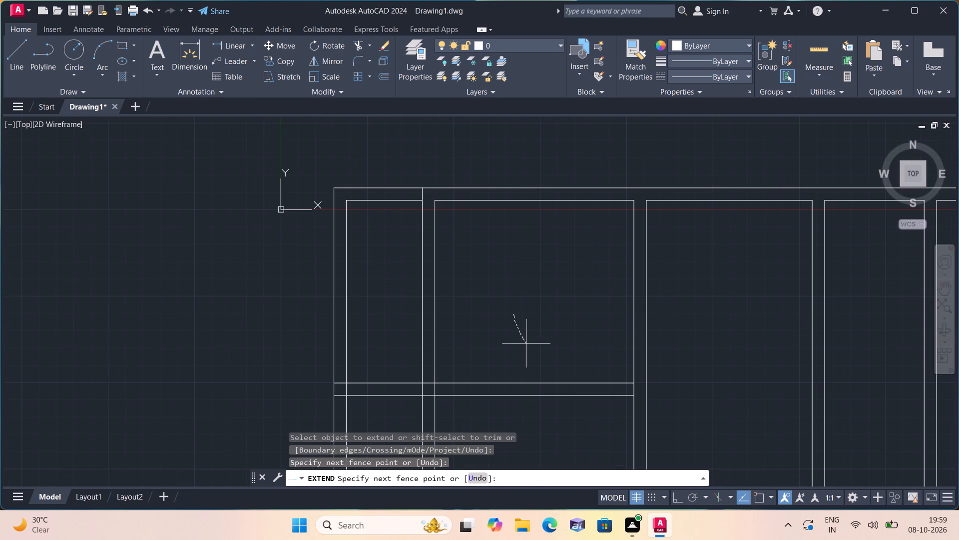
pyautogui.moveTo(534, 360); pyautogui.dragTo(566, 405)
pyautogui.moveTo(567, 342); pyautogui.dragTo(598, 415)
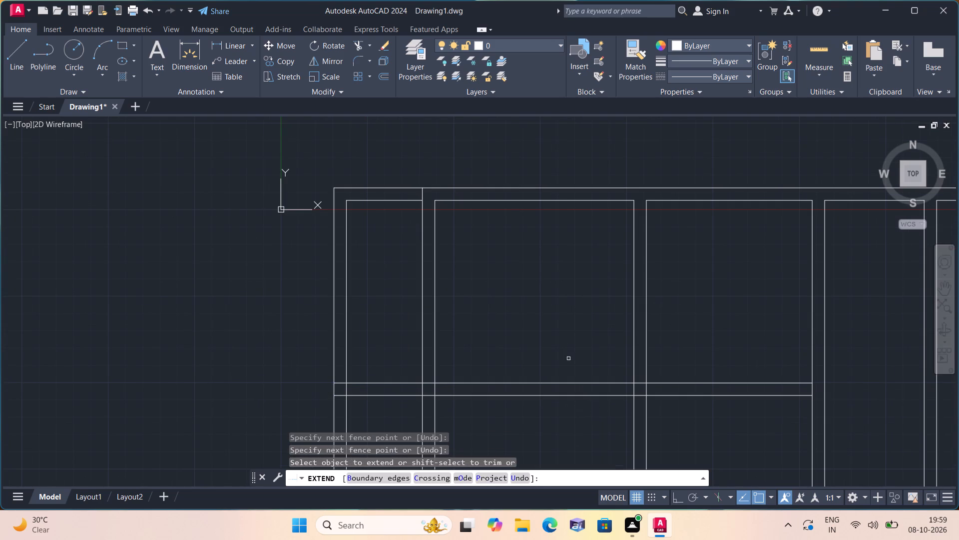
pyautogui.scroll(-1, 548, 333)
pyautogui.moveTo(526, 309); pyautogui.dragTo(518, 295, button='middle')
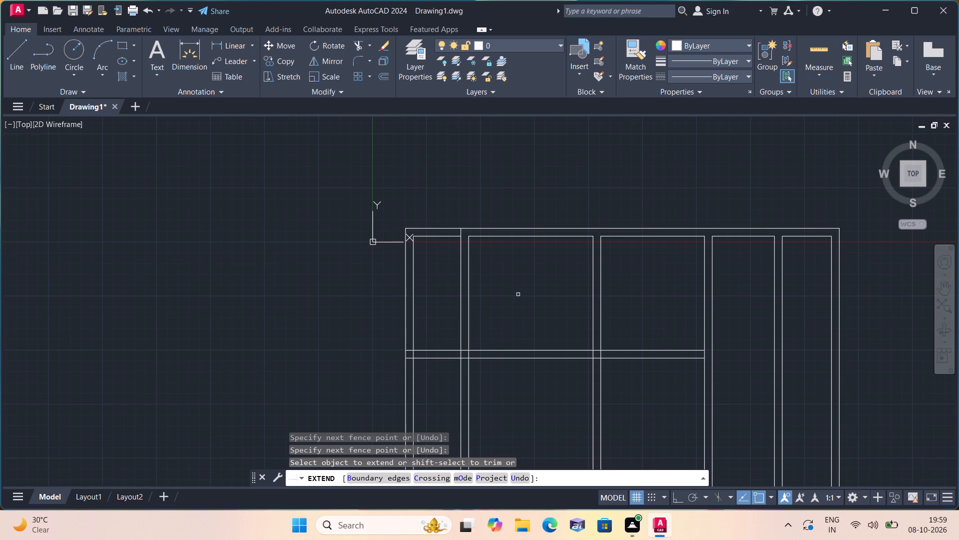
pyautogui.press('Escape')
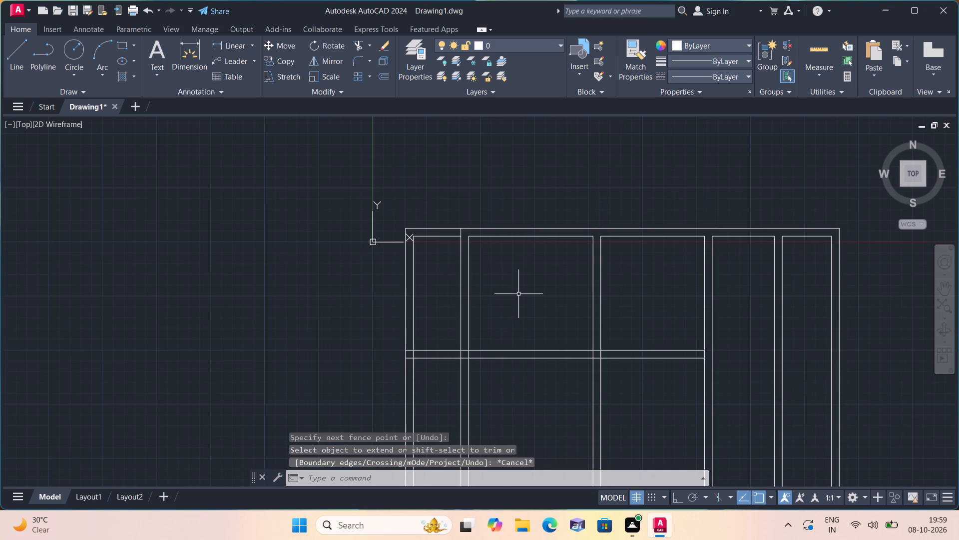
# Offset the cross wall's upper line 6'9" upward.
pyautogui.scroll(1, 518, 294)
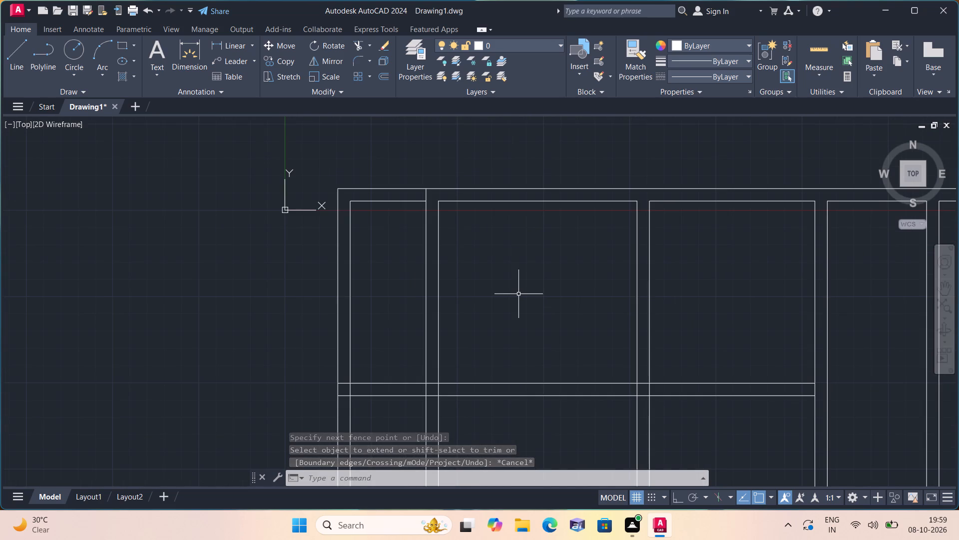
pyautogui.scroll(-1, 518, 294)
pyautogui.press('o')
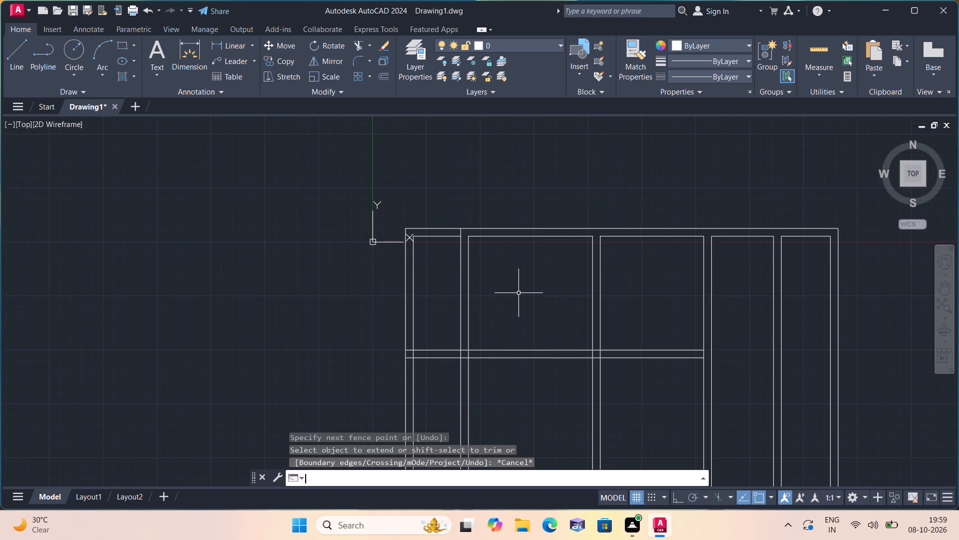
pyautogui.write('ffset')
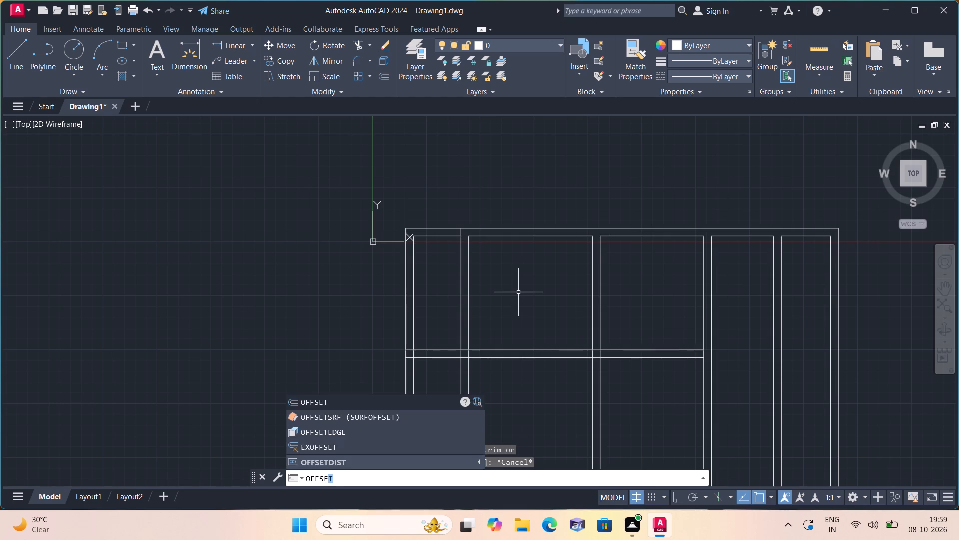
pyautogui.press('space')
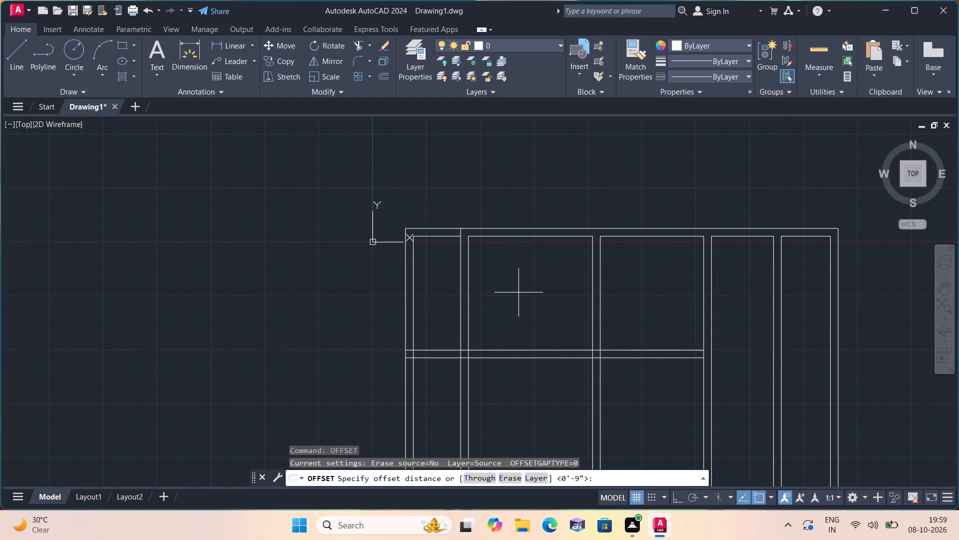
pyautogui.write('6\'9"')
pyautogui.press('space')
pyautogui.click(443, 348)
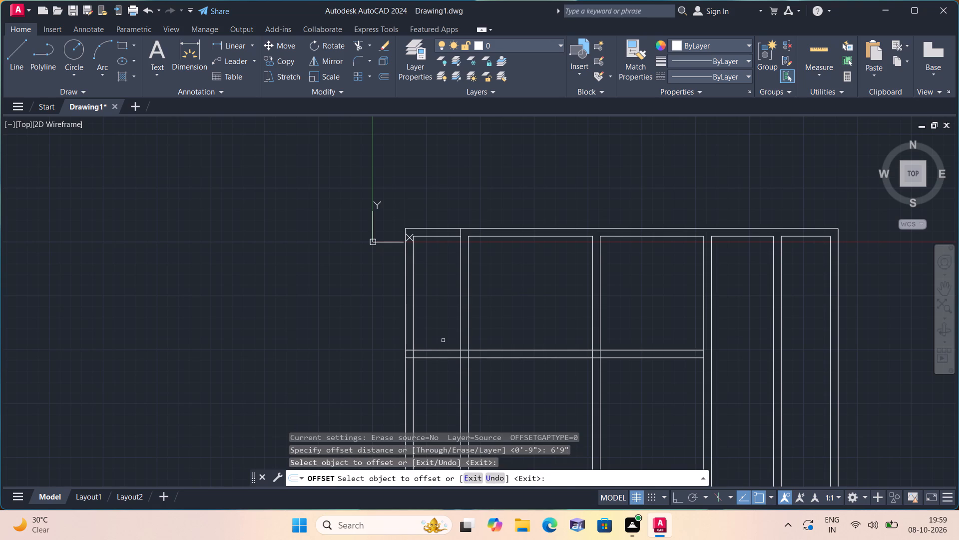
pyautogui.click(440, 348)
pyautogui.click(440, 309)
pyautogui.press('space')
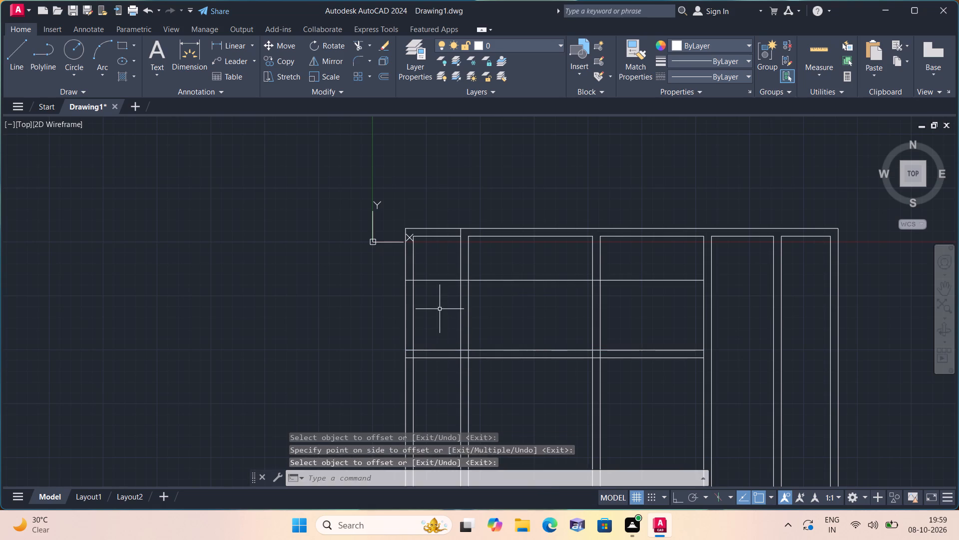
# Offset the new horizontal line 9" upward to form the wall's thickness.
pyautogui.press('space')
pyautogui.write('9"')
pyautogui.press('space')
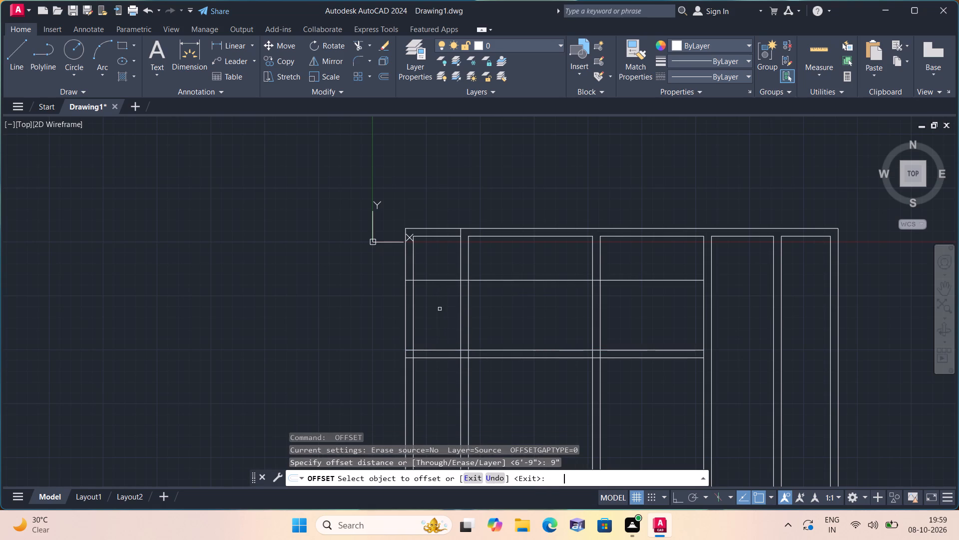
pyautogui.click(450, 280)
pyautogui.click(446, 262)
pyautogui.press('space')
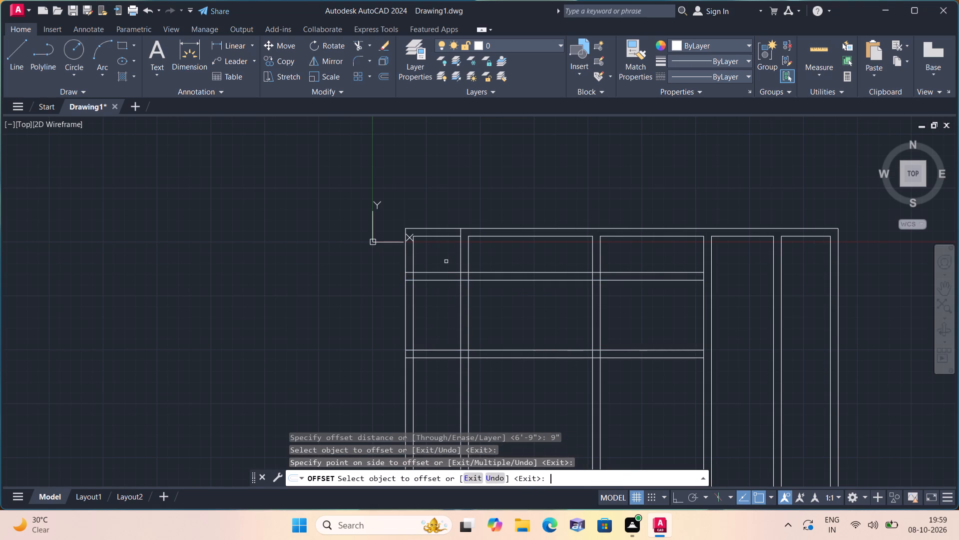
# Trim the new wall's lines inside the first interior wall, and the upper-left corner's inner lines of the left and top walls above it.
pyautogui.write('trim')
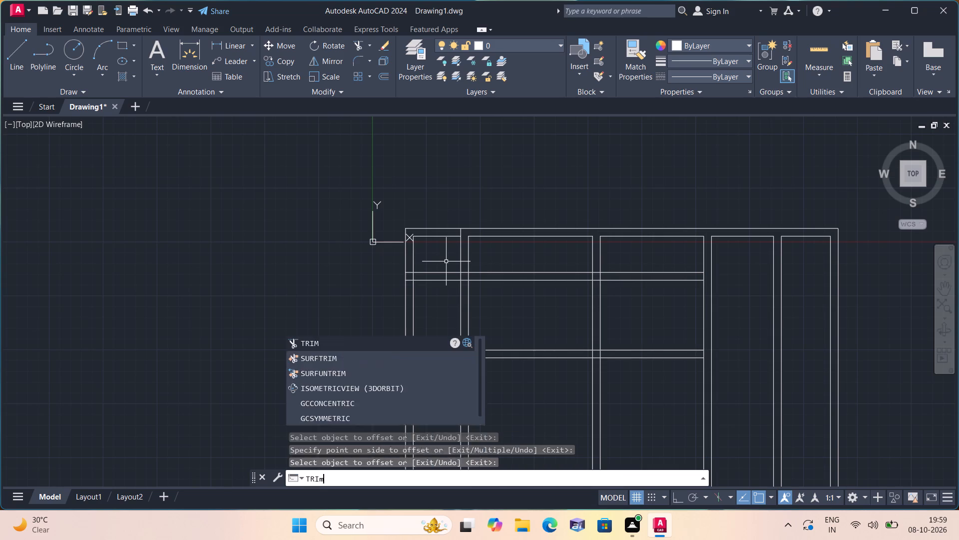
pyautogui.press('space')
pyautogui.scroll(1, 480, 273)
pyautogui.click(454, 267)
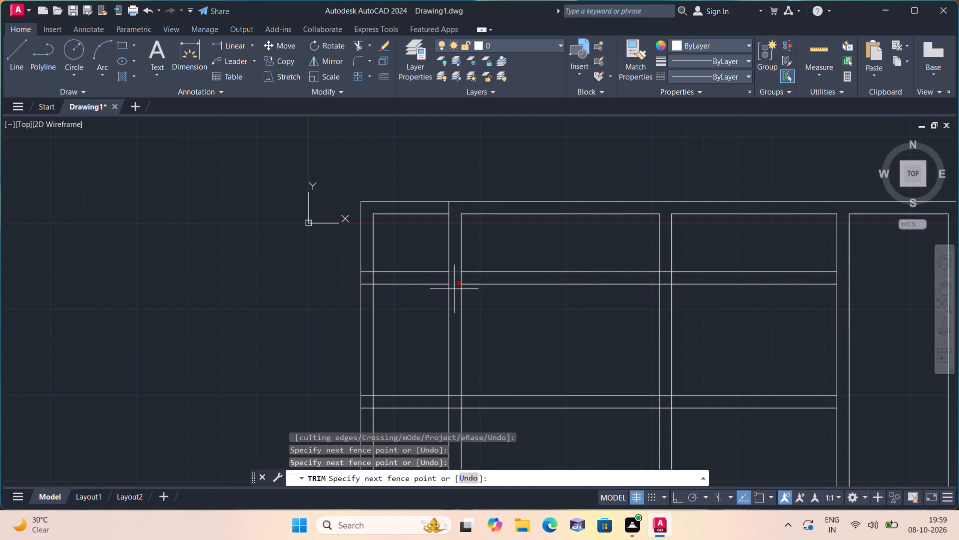
pyautogui.click(454, 289)
pyautogui.click(372, 237)
pyautogui.click(391, 214)
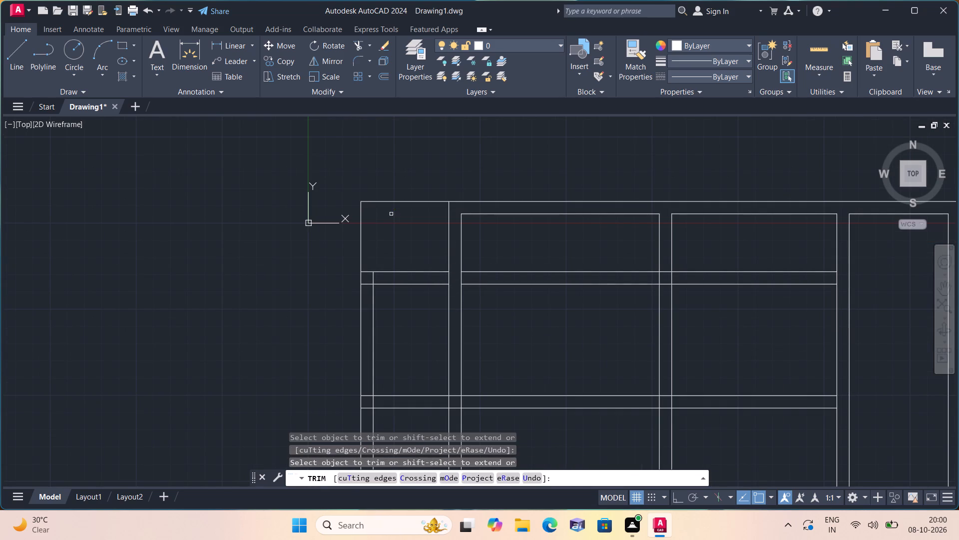
# Trim away the new wall's two lines from the first interior wall across to the third interior wall.
pyautogui.click(550, 243)
pyautogui.click(563, 302)
pyautogui.scroll(1, 650, 266)
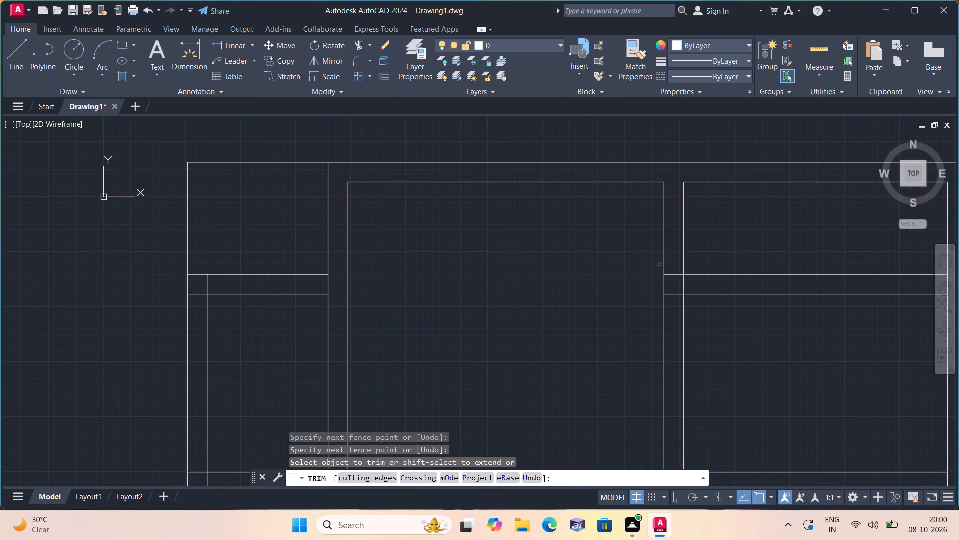
pyautogui.click(669, 267)
pyautogui.click(677, 300)
pyautogui.moveTo(741, 252); pyautogui.dragTo(752, 313)
# Trim the cross wall's upper line and the left outer wall's inner line where the two walls meet.
pyautogui.scroll(-1, 736, 312)
pyautogui.moveTo(708, 281); pyautogui.dragTo(693, 247, button='middle')
pyautogui.moveTo(773, 268); pyautogui.dragTo(717, 206, button='middle')
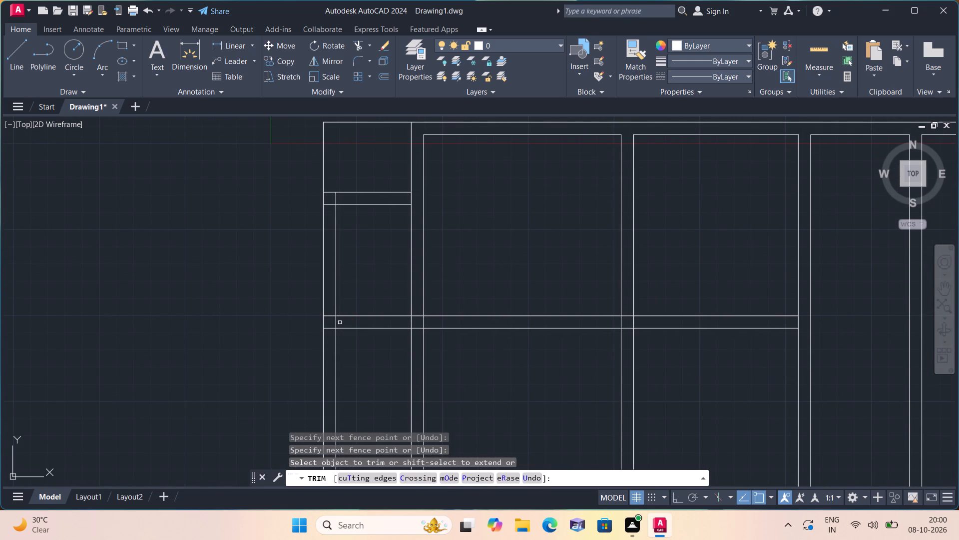
pyautogui.scroll(1, 332, 320)
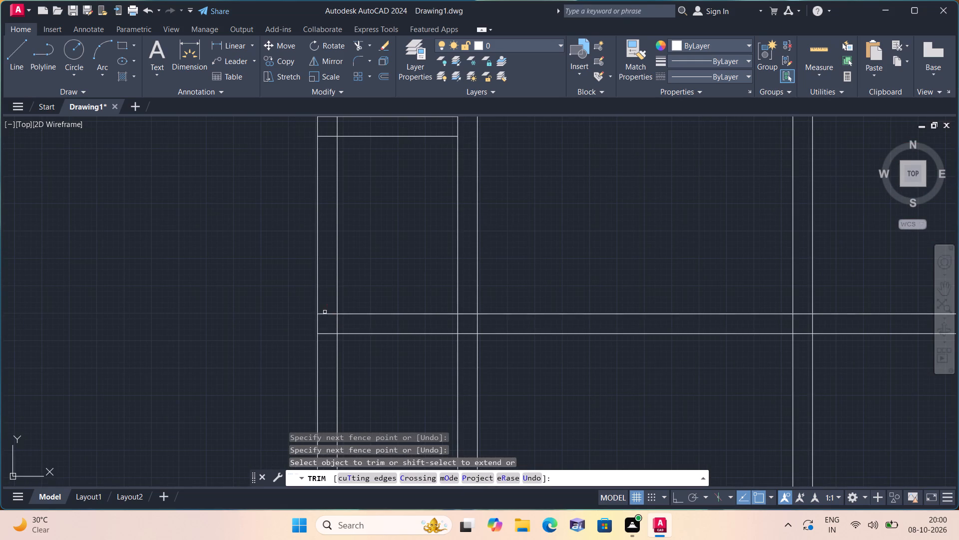
pyautogui.click(325, 311)
pyautogui.click(340, 325)
pyautogui.scroll(-1, 340, 325)
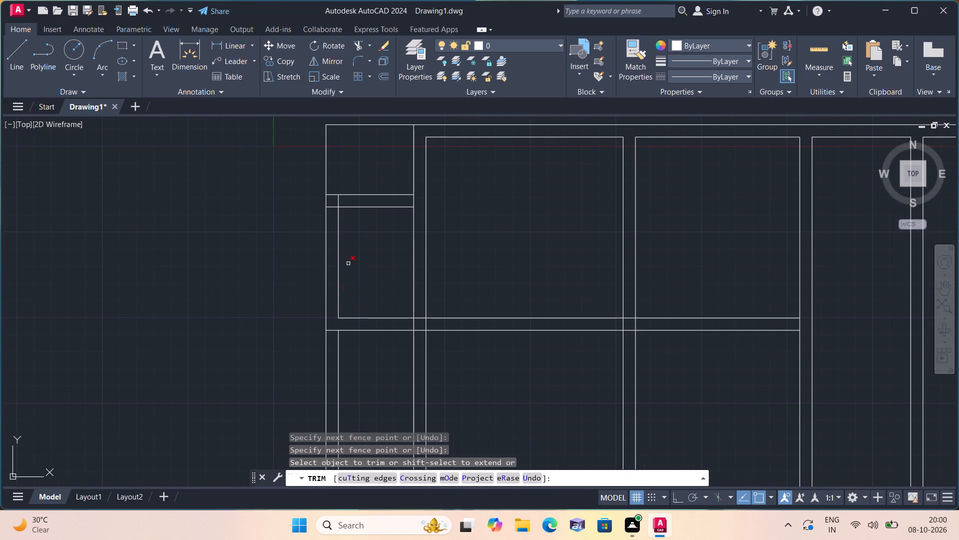
# Trim the short upper wall's lower line and the left outer wall's inner line at their corner.
pyautogui.scroll(2, 341, 201)
pyautogui.click(341, 201)
pyautogui.click(312, 222)
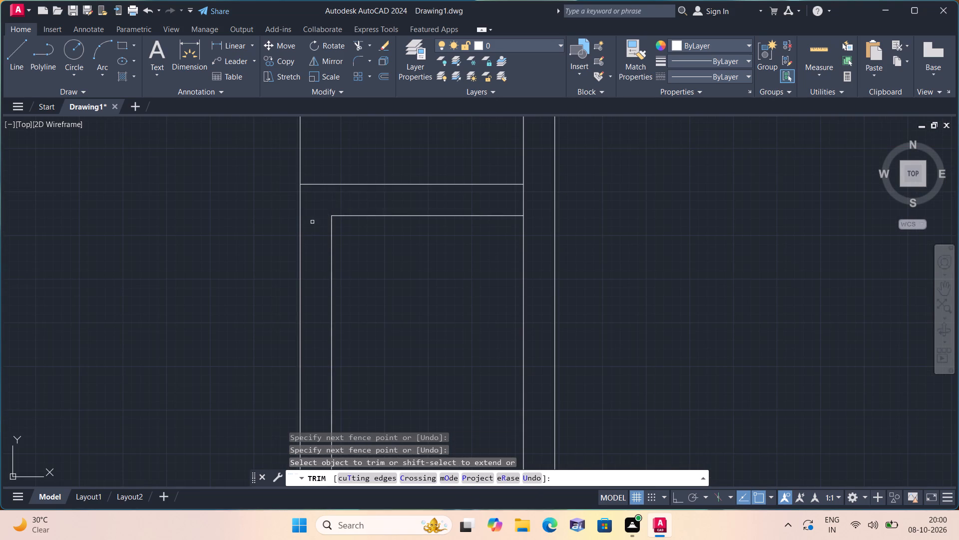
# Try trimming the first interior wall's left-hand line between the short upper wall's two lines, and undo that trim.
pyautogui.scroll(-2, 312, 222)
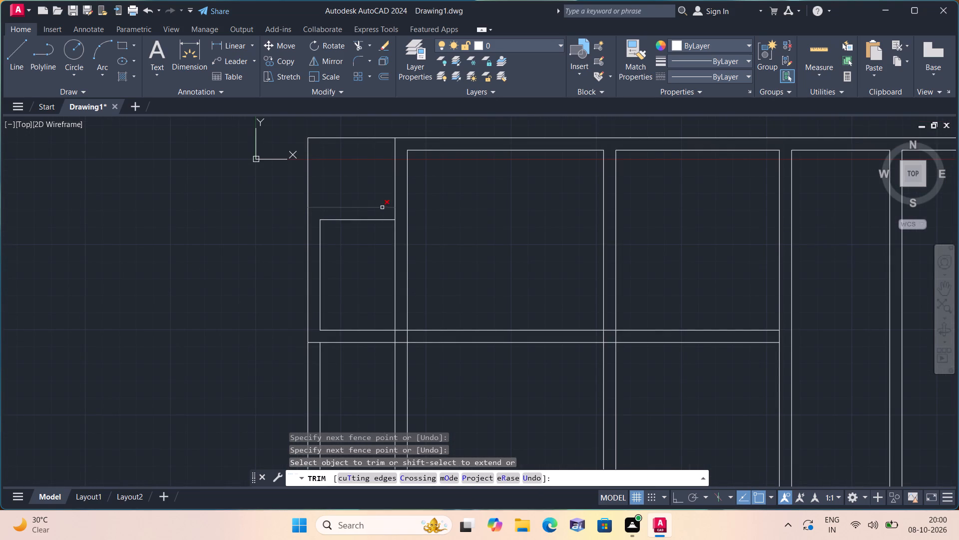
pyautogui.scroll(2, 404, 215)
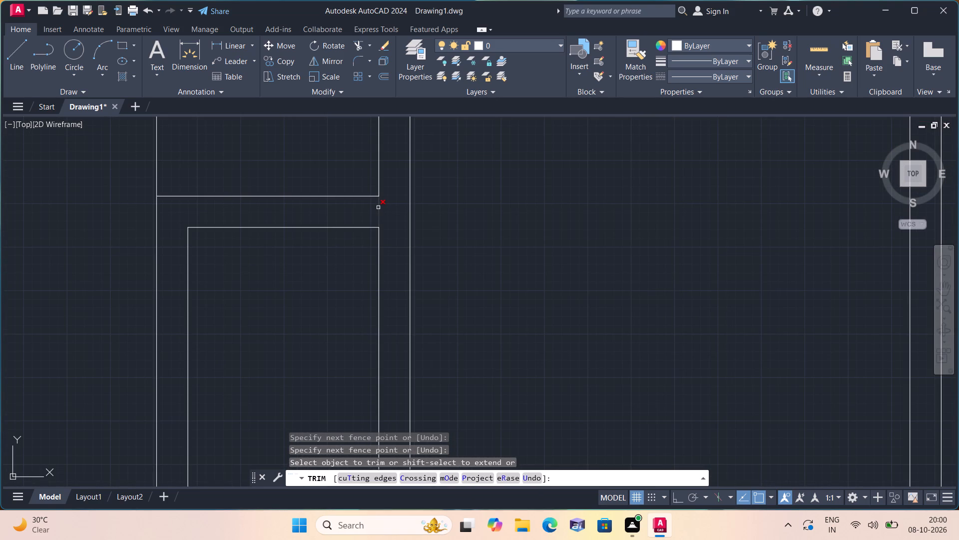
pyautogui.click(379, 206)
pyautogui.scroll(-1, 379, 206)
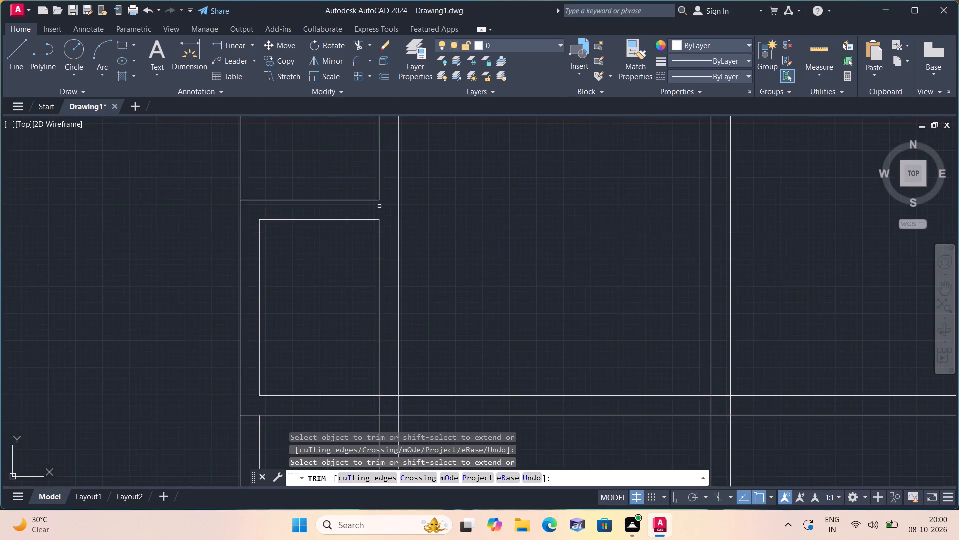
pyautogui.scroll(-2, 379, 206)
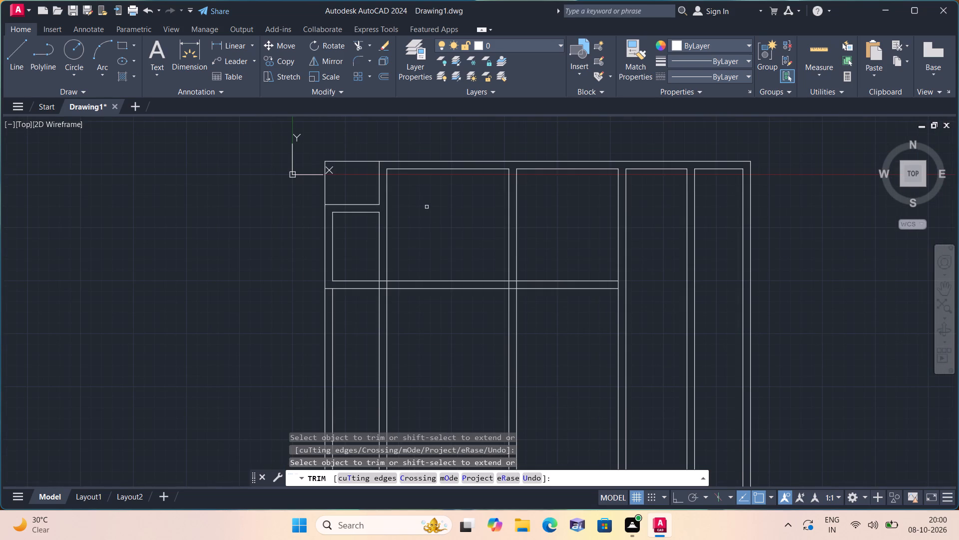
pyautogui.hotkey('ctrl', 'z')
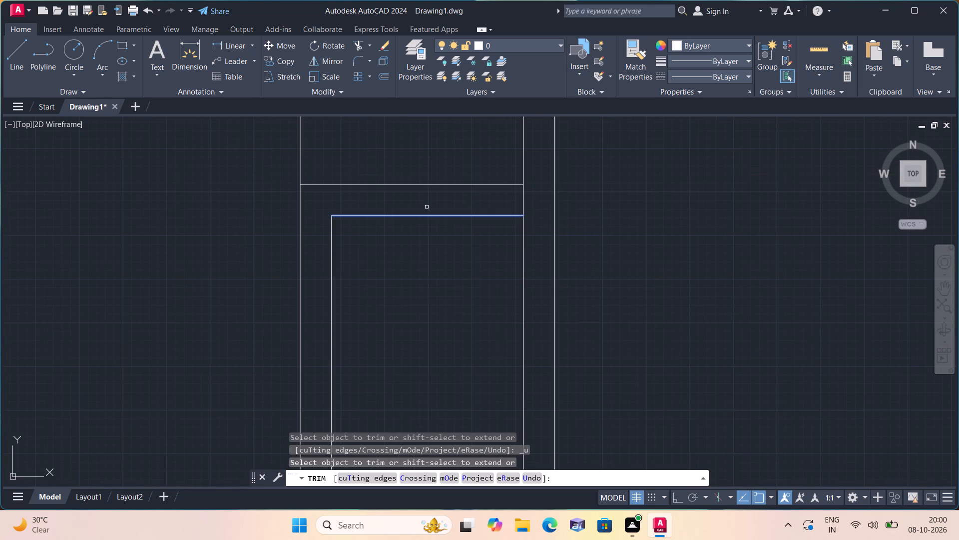
# Trim both first interior wall lines inside the cross wall, and the cross wall's upper line between them.
pyautogui.scroll(-3, 427, 208)
pyautogui.middleClick(437, 201)
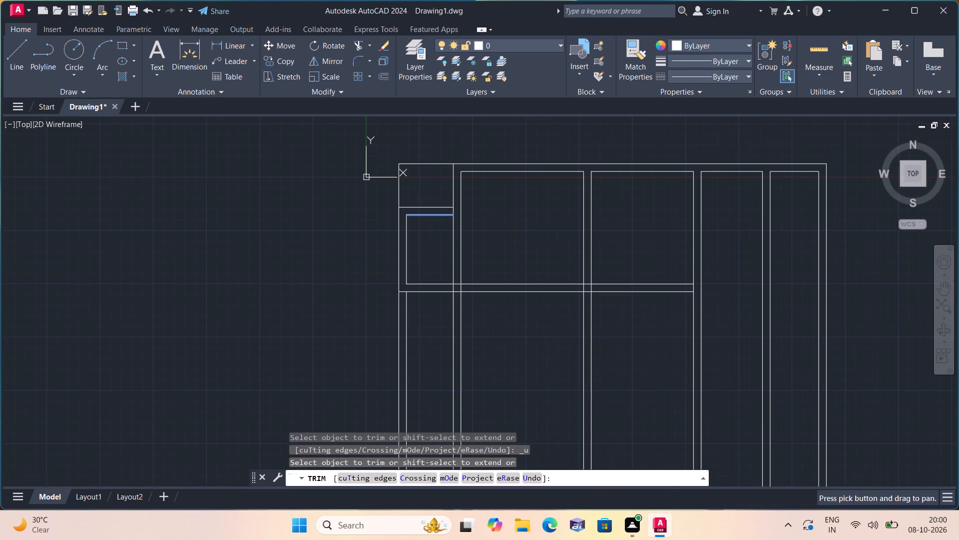
pyautogui.moveTo(425, 242); pyautogui.dragTo(417, 193, button='middle')
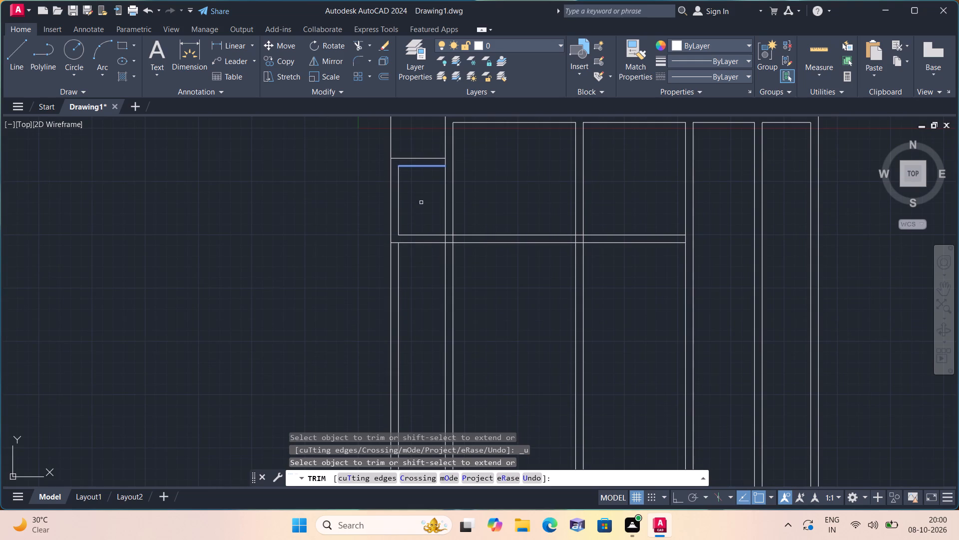
pyautogui.scroll(2, 426, 253)
pyautogui.scroll(1, 462, 223)
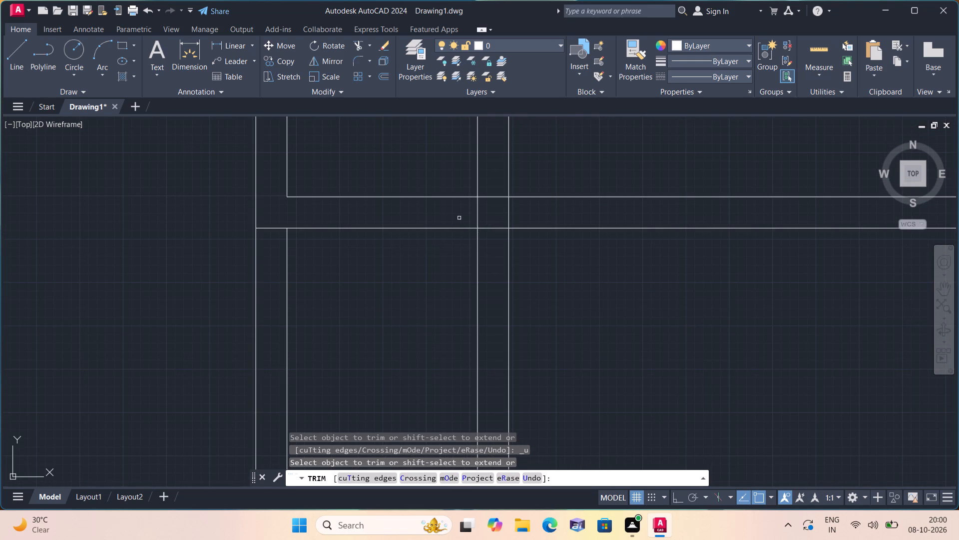
pyautogui.click(457, 214)
pyautogui.click(569, 218)
pyautogui.click(489, 195)
# Trim both second interior wall lines inside the cross wall, and the cross wall's lower line between them.
pyautogui.scroll(-2, 489, 199)
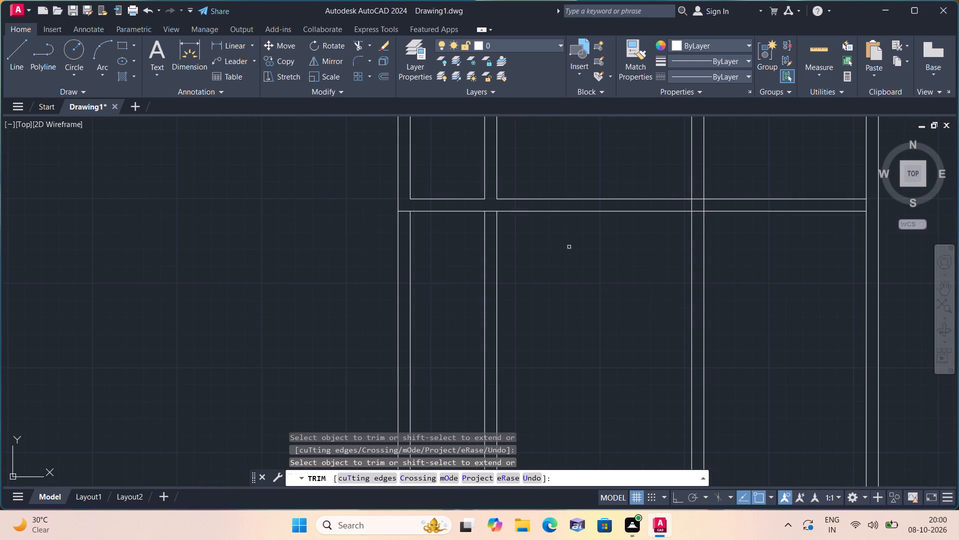
pyautogui.moveTo(571, 252); pyautogui.dragTo(447, 263, button='middle')
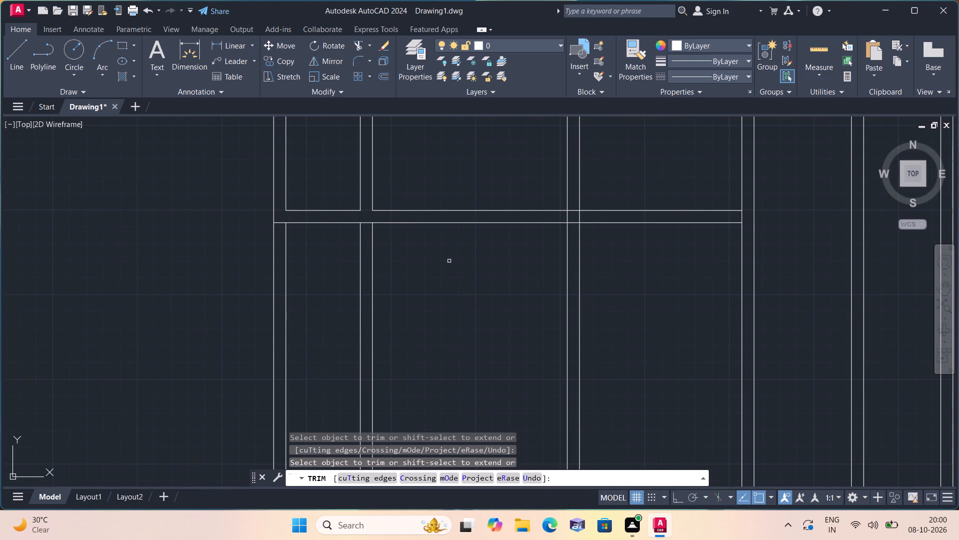
pyautogui.scroll(-1, 466, 278)
pyautogui.moveTo(466, 278); pyautogui.dragTo(418, 235, button='middle')
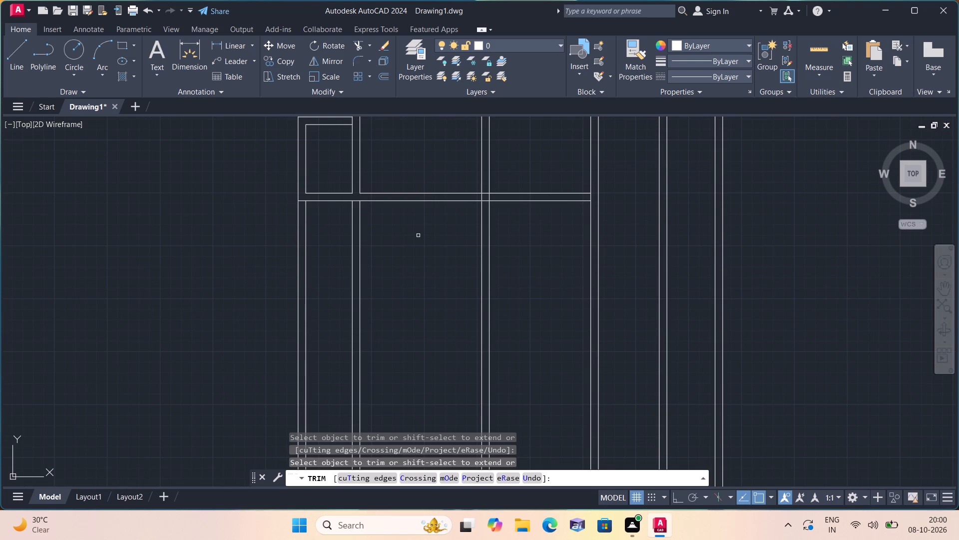
pyautogui.moveTo(423, 250); pyautogui.dragTo(432, 292, button='middle')
pyautogui.scroll(-1, 424, 258)
pyautogui.scroll(1, 432, 292)
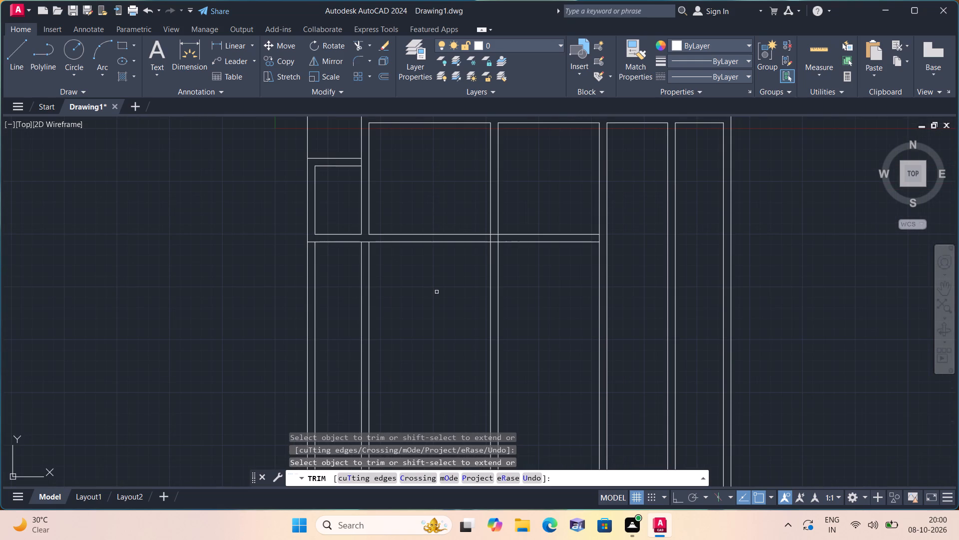
pyautogui.scroll(2, 487, 239)
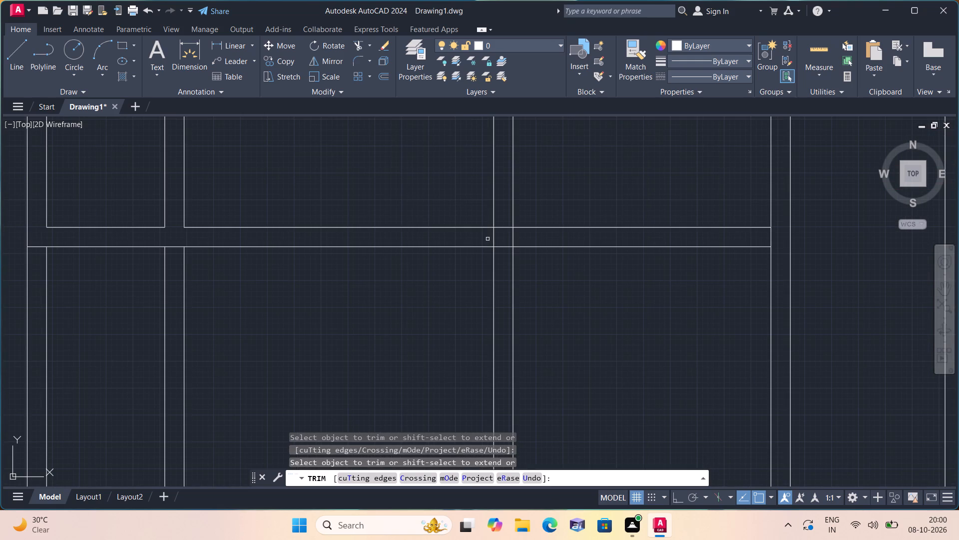
pyautogui.click(487, 239)
pyautogui.click(517, 238)
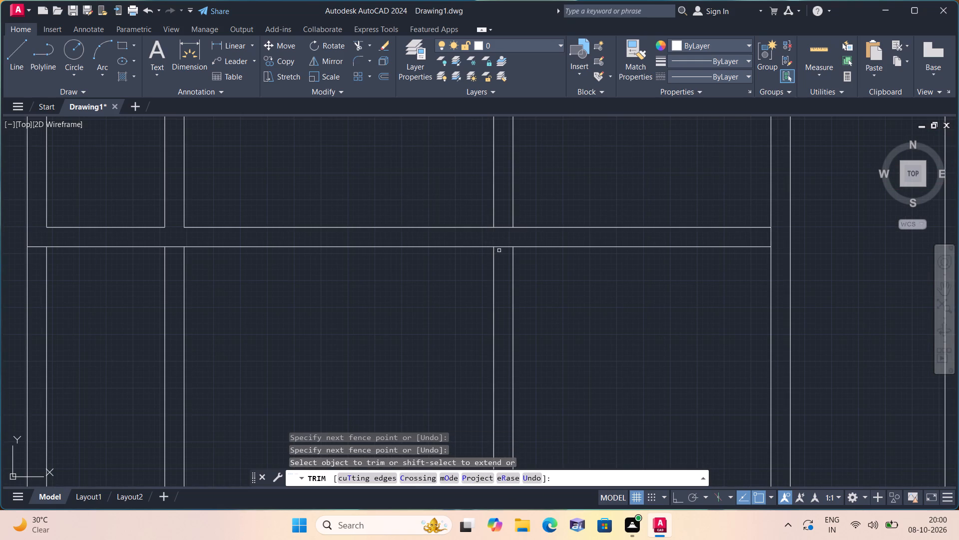
pyautogui.click(500, 248)
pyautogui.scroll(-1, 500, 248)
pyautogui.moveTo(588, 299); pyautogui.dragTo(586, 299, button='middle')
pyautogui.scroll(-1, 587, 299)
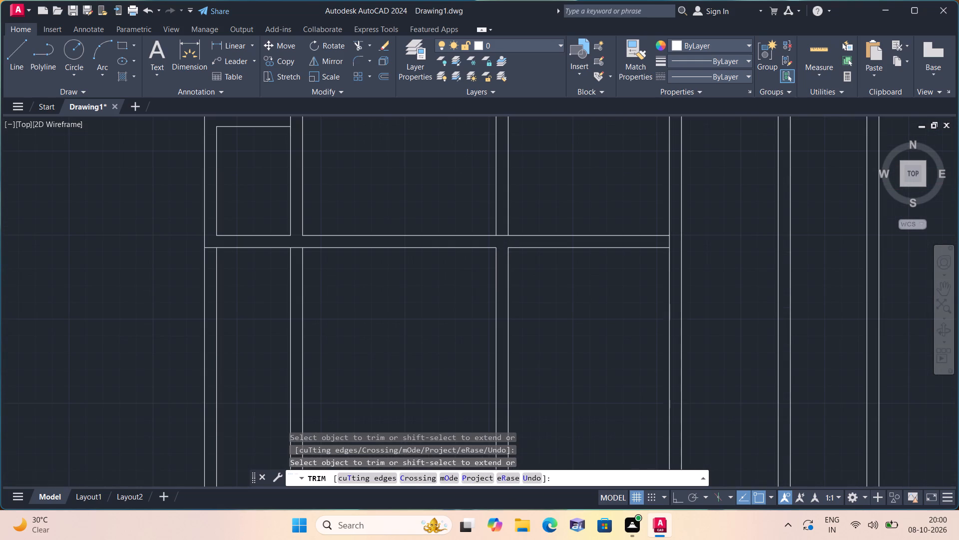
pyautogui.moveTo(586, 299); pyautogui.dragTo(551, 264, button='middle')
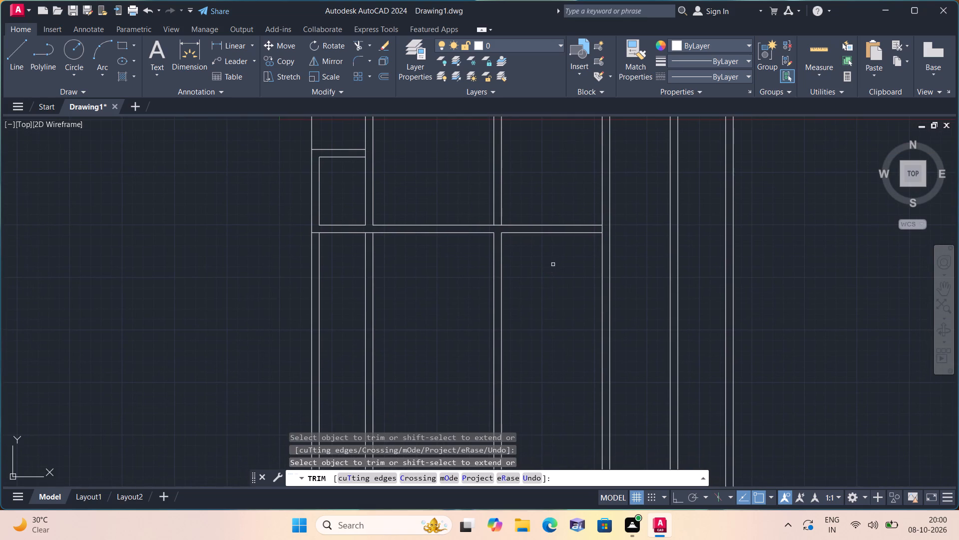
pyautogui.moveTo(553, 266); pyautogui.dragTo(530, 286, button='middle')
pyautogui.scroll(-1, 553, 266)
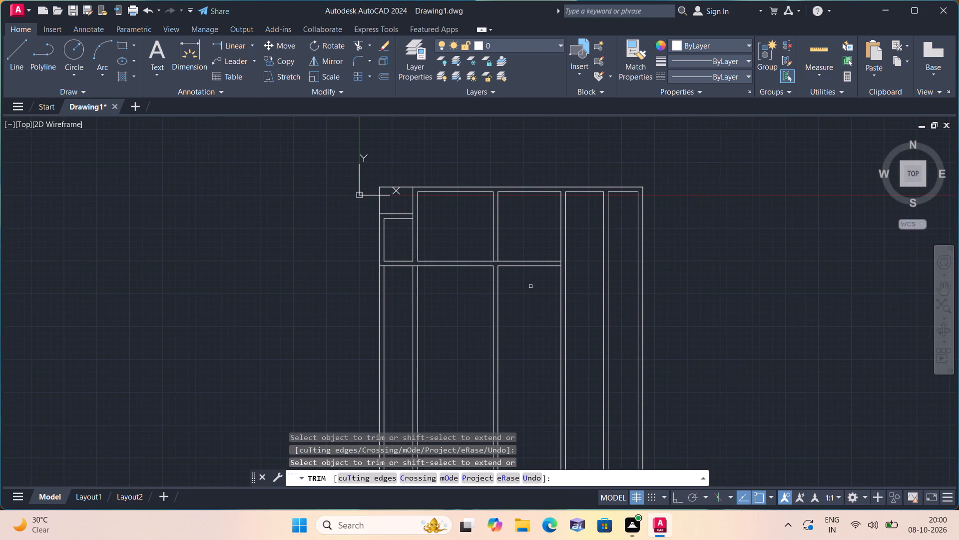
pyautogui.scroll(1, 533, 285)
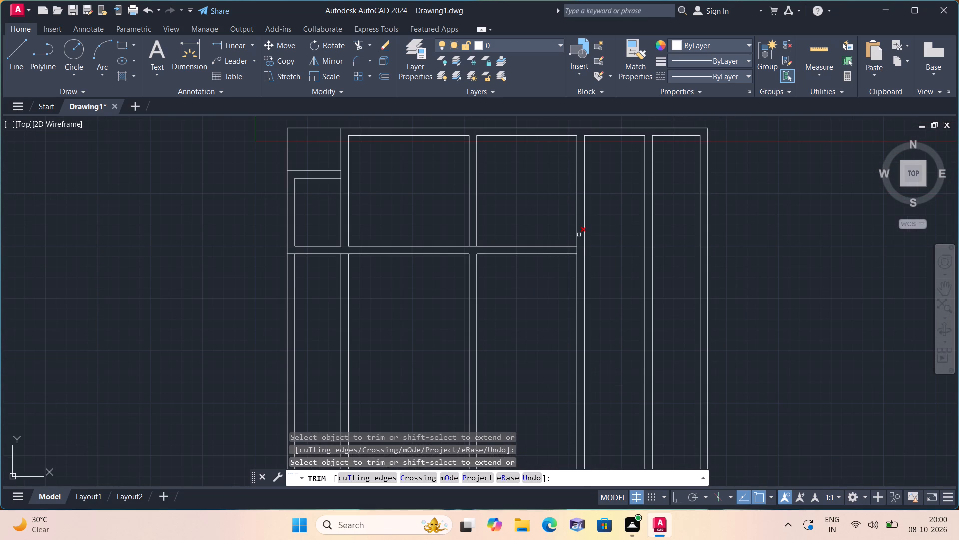
# Trim the third interior wall's left-hand line between the cross wall's two lines.
pyautogui.click(578, 251)
pyautogui.scroll(-1, 578, 251)
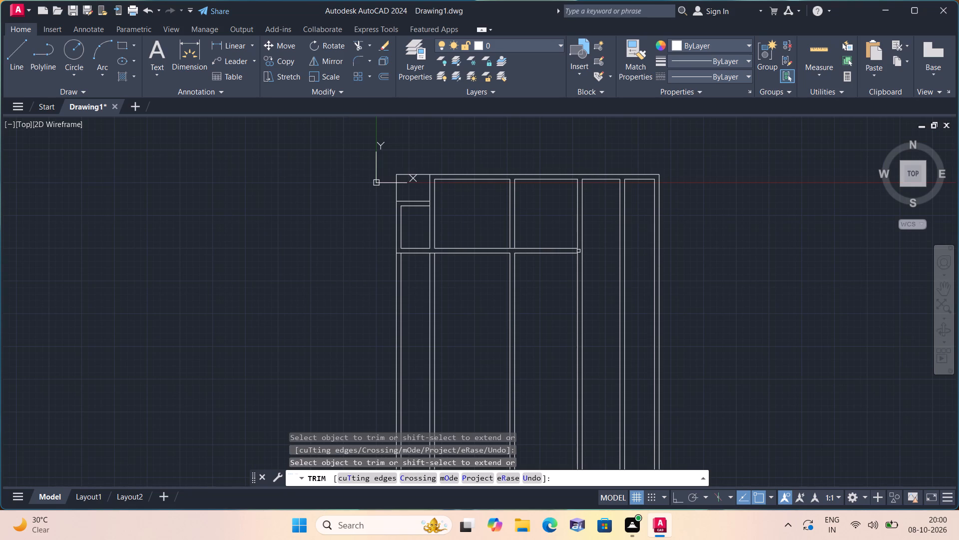
pyautogui.scroll(1, 597, 235)
pyautogui.moveTo(593, 234); pyautogui.dragTo(543, 265, button='middle')
pyautogui.press('Escape')
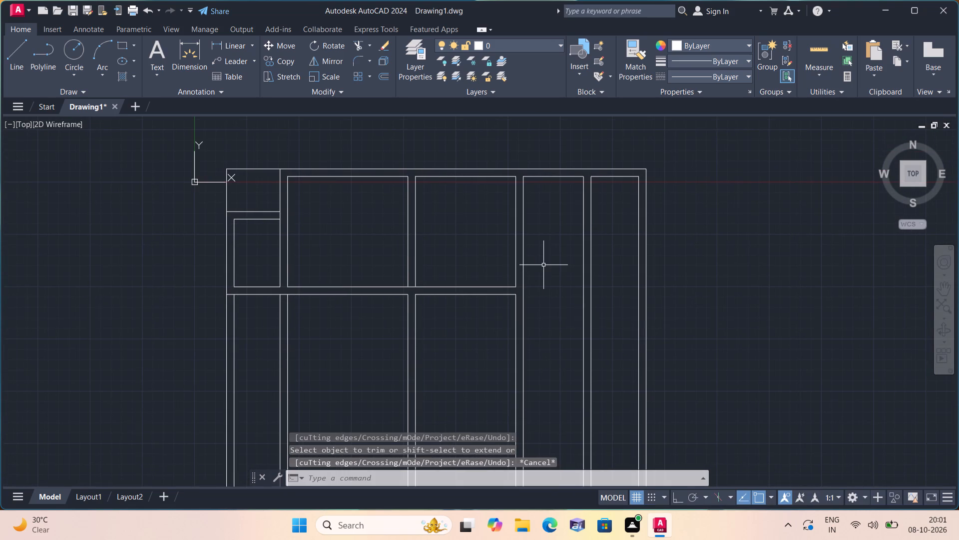
# Offset the top wall's inner line between the third and fourth interior walls 4' downward.
pyautogui.write('offset')
pyautogui.press('space')
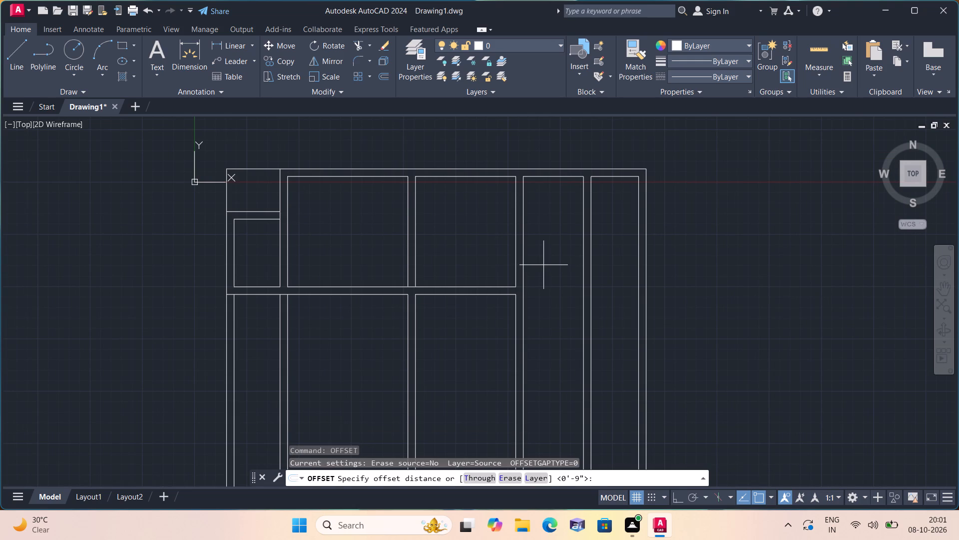
pyautogui.write("4'")
pyautogui.press('space')
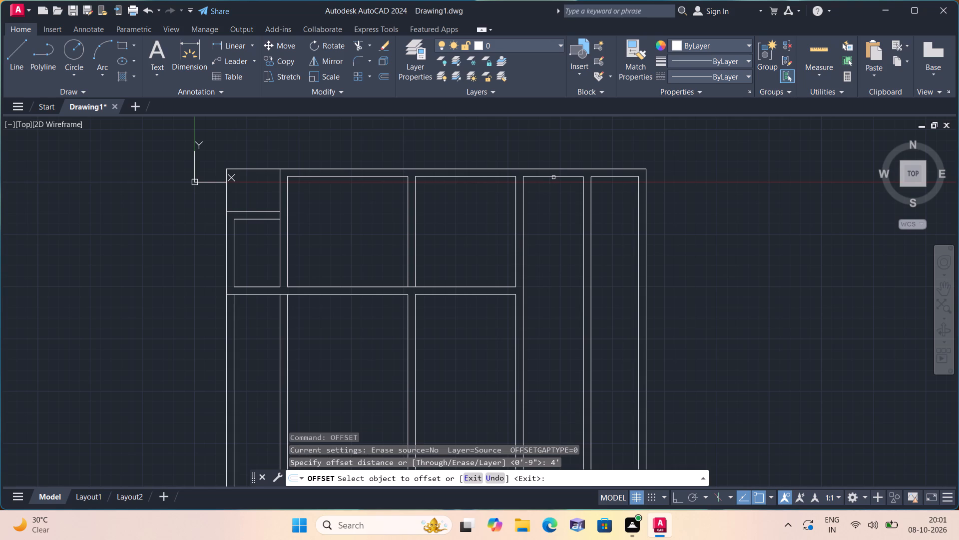
pyautogui.click(553, 177)
pyautogui.click(568, 244)
pyautogui.press('space')
# Offset that new horizontal line 9" downward to form the partition's thickness.
pyautogui.press('space')
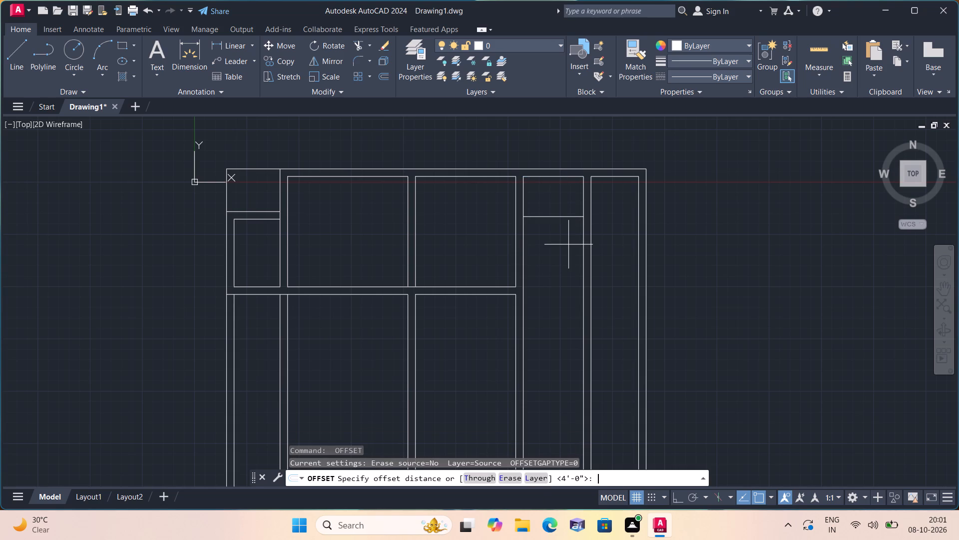
pyautogui.write('9"')
pyautogui.press('space')
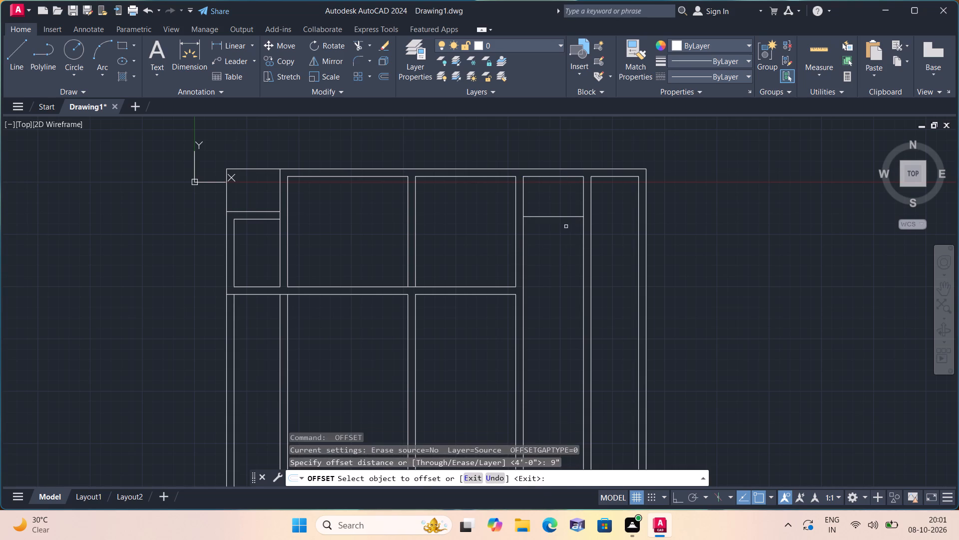
pyautogui.click(567, 219)
pyautogui.click(568, 215)
pyautogui.click(569, 258)
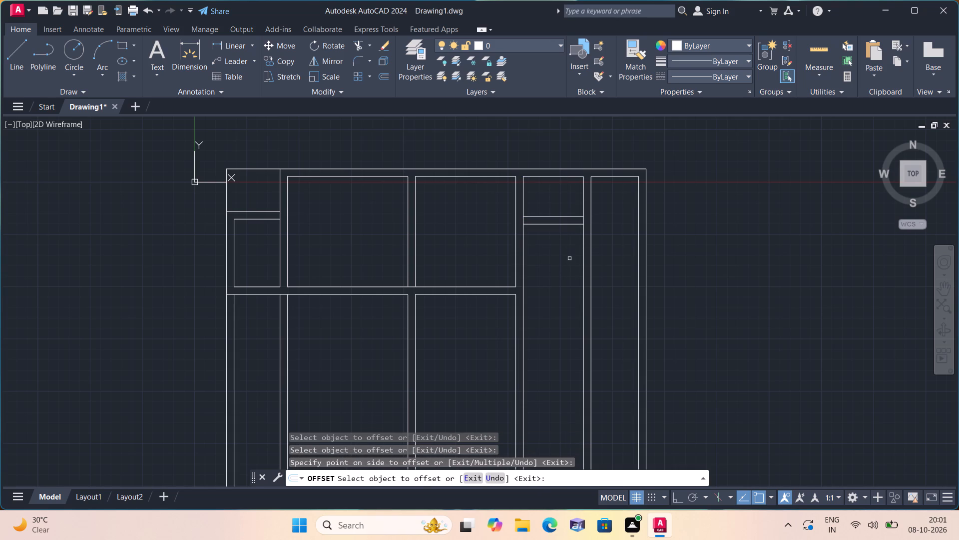
pyautogui.press('space')
# Trim the third interior wall's right-hand line and the fourth interior wall's left-hand line between the new partition's two lines.
pyautogui.write('trim')
pyautogui.press('space')
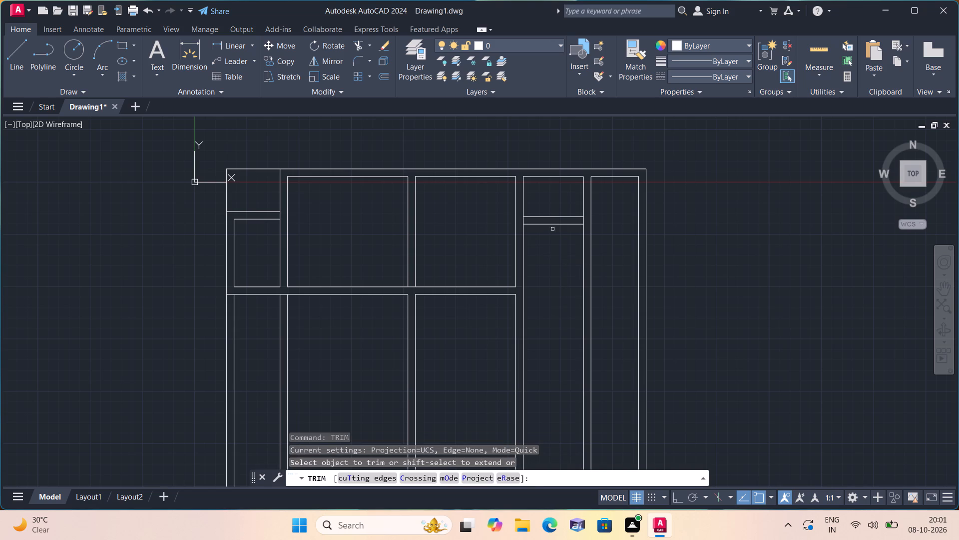
pyautogui.click(523, 220)
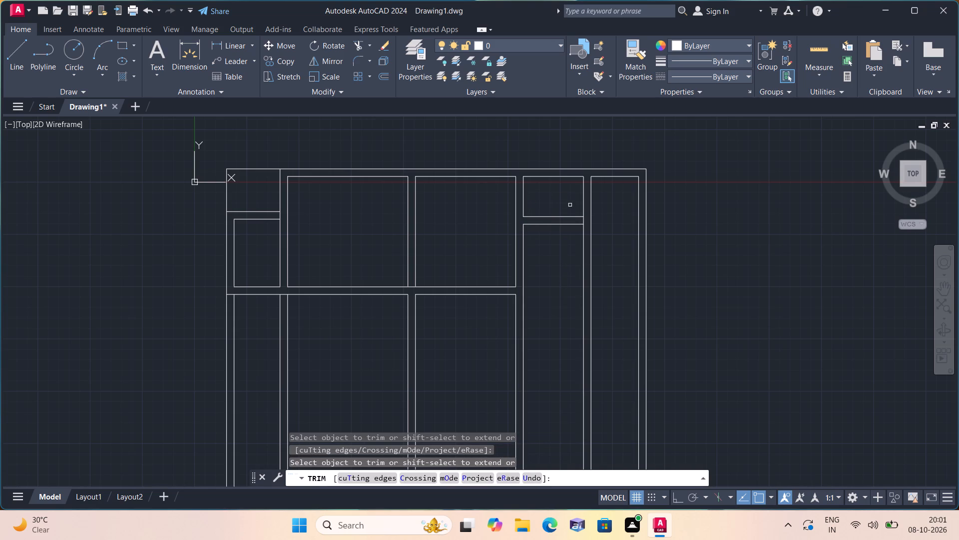
pyautogui.scroll(1, 573, 214)
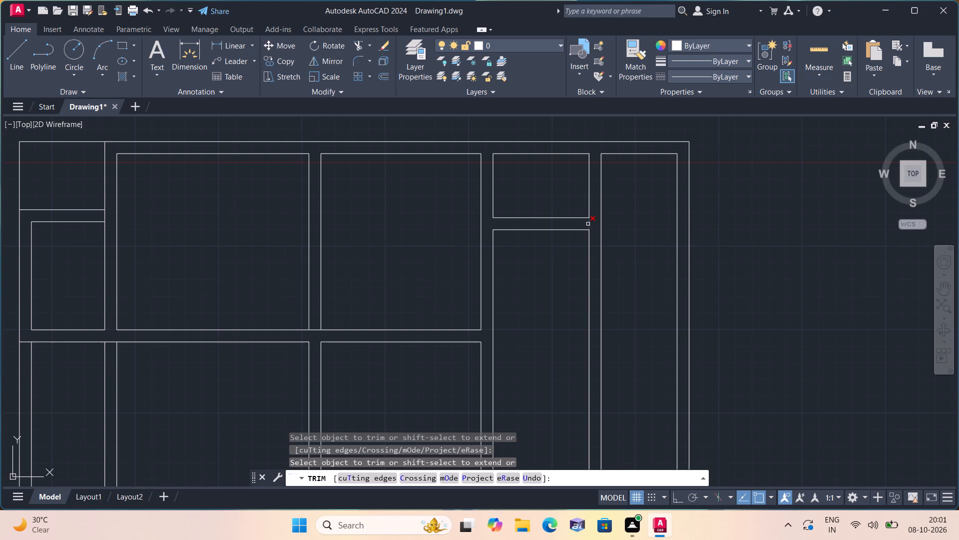
pyautogui.click(588, 224)
pyautogui.press('space')
# Draw a short vertical line across the top wall's thickness, in line with the fourth interior wall's right-hand line.
pyautogui.write('l')
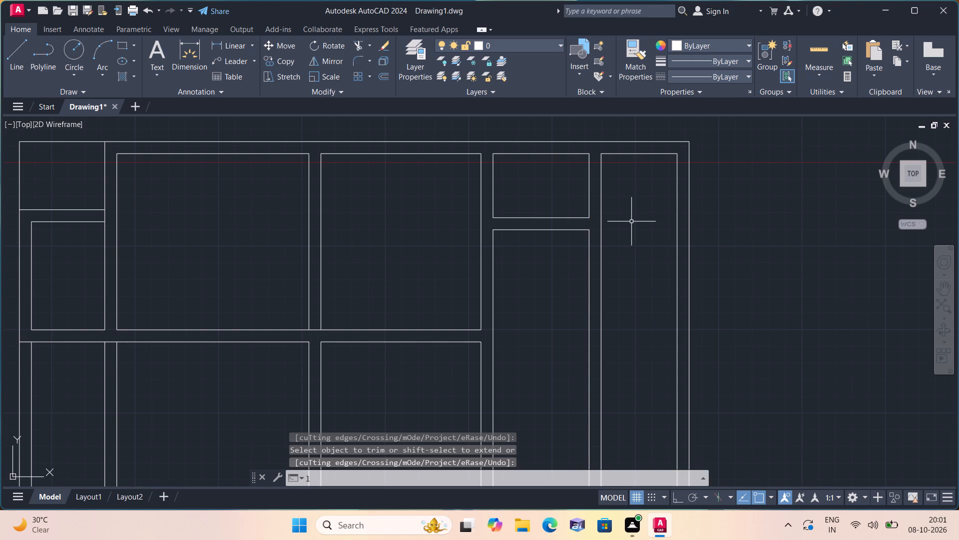
pyautogui.press('space')
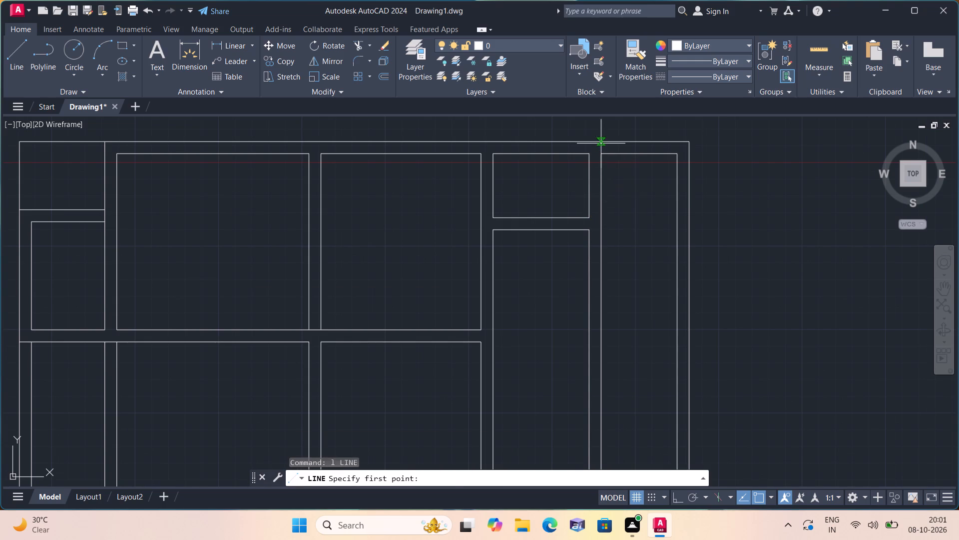
pyautogui.click(601, 143)
pyautogui.click(602, 154)
pyautogui.press('space')
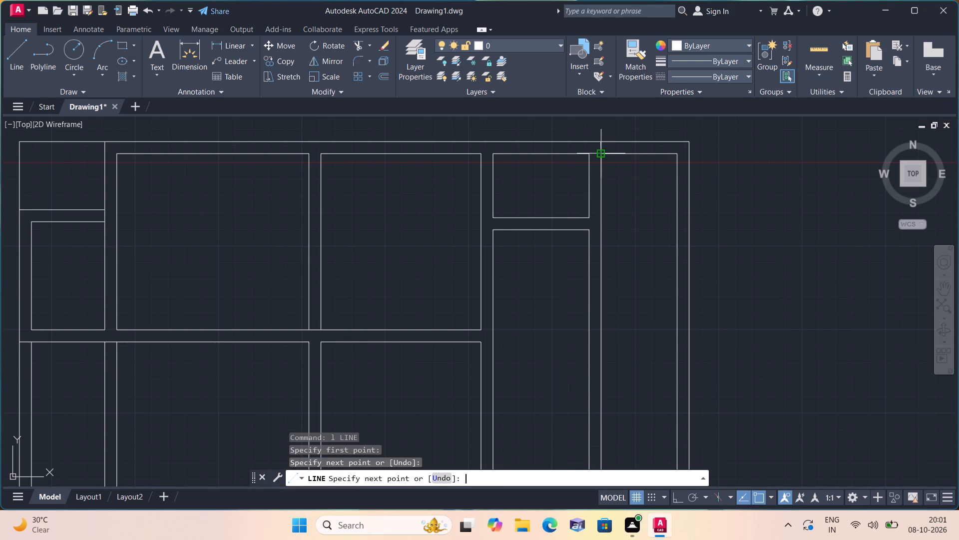
# Draw a short horizontal line extending the partition's lower line across the fourth interior wall to its right-hand line.
pyautogui.scroll(1, 617, 189)
pyautogui.scroll(-1, 610, 247)
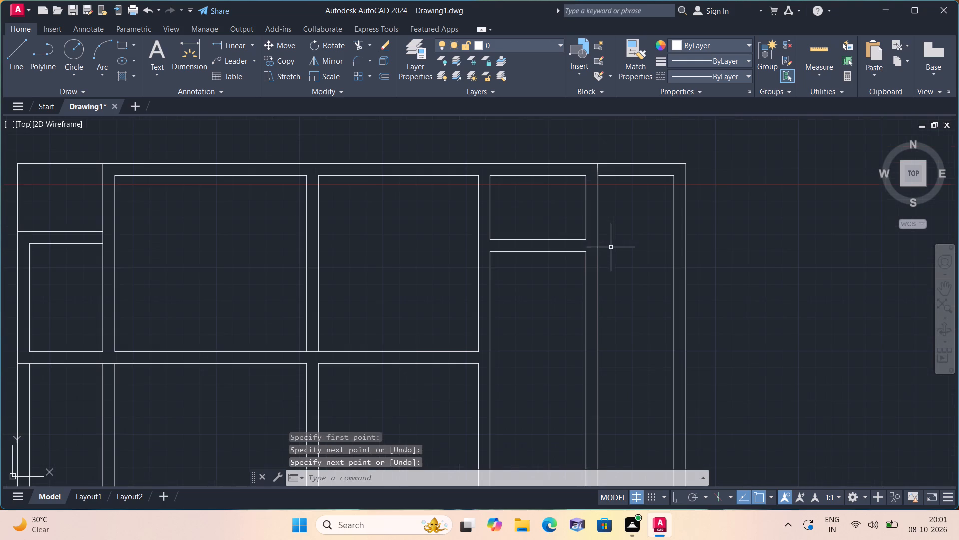
pyautogui.press('space')
pyautogui.click(586, 253)
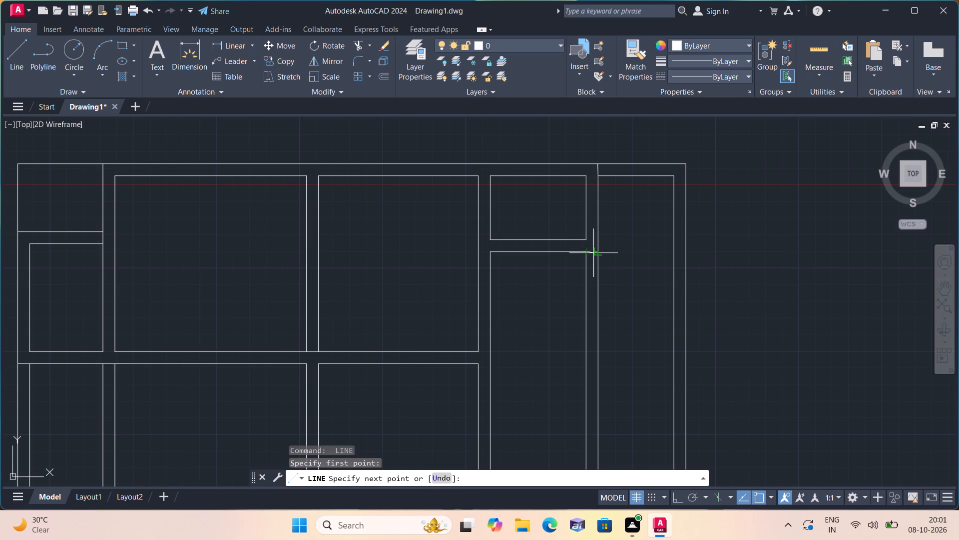
pyautogui.click(596, 253)
pyautogui.press('space')
# Trim away both fourth interior wall lines below the new partition.
pyautogui.moveTo(629, 258); pyautogui.dragTo(592, 198, button='middle')
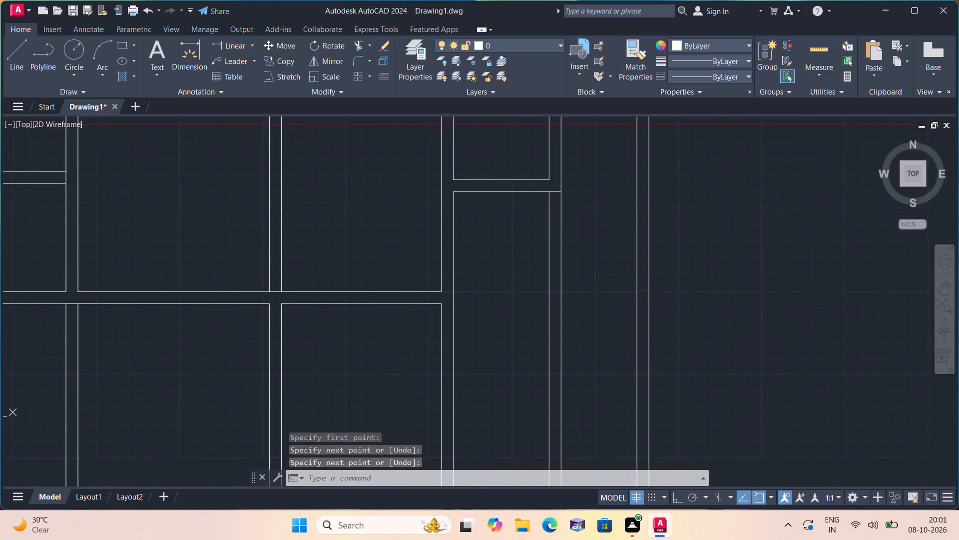
pyautogui.scroll(-1, 592, 198)
pyautogui.write('trim')
pyautogui.press('space')
pyautogui.click(599, 221)
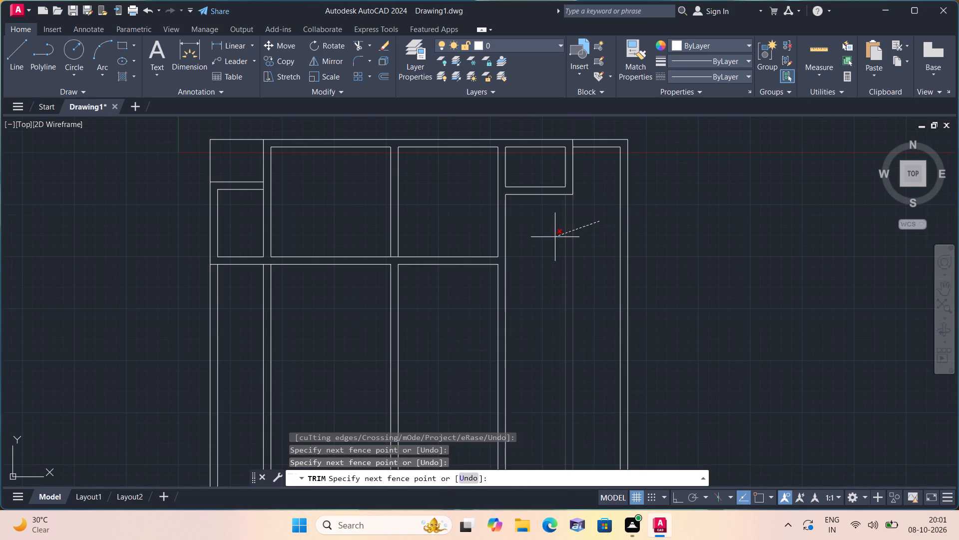
pyautogui.click(554, 237)
pyautogui.press('space')
# With Ortho on, draw two horizontal lines continuing the partition's upper and lower lines to the right outer wall's outer line.
pyautogui.scroll(1, 554, 237)
pyautogui.moveTo(554, 237); pyautogui.dragTo(571, 261, button='middle')
pyautogui.press('l')
pyautogui.press('space')
pyautogui.scroll(-1, 589, 240)
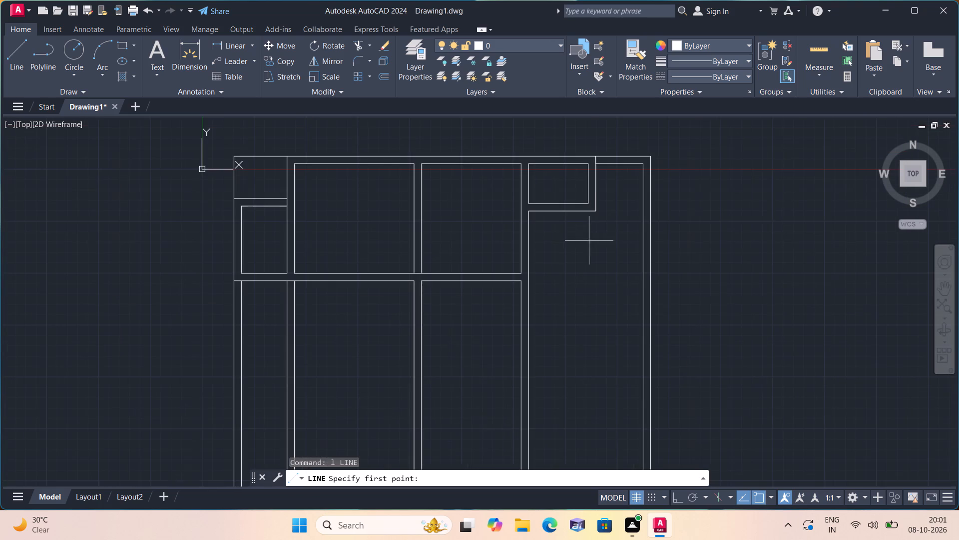
pyautogui.scroll(1, 582, 200)
pyautogui.click(590, 205)
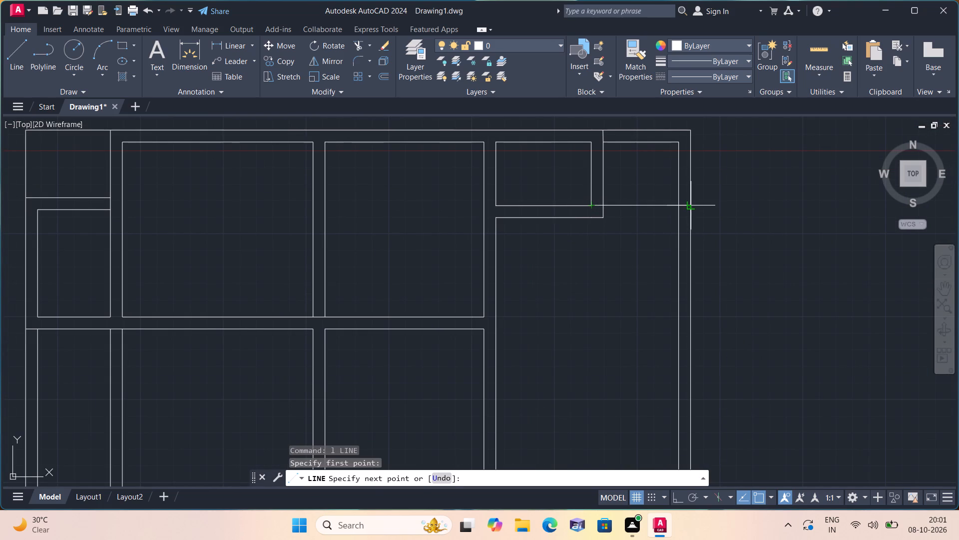
pyautogui.press('F8')
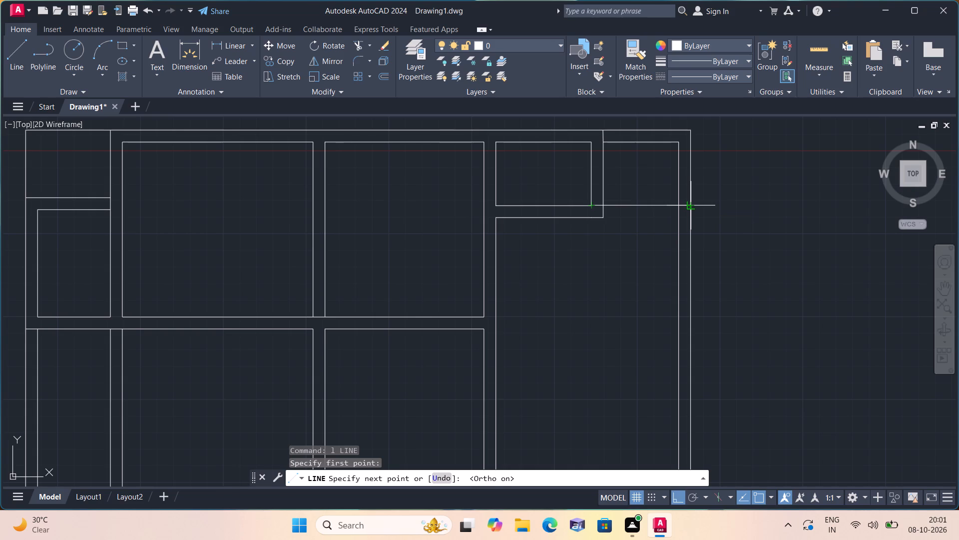
pyautogui.click(690, 206)
pyautogui.press('space')
pyautogui.press('space')
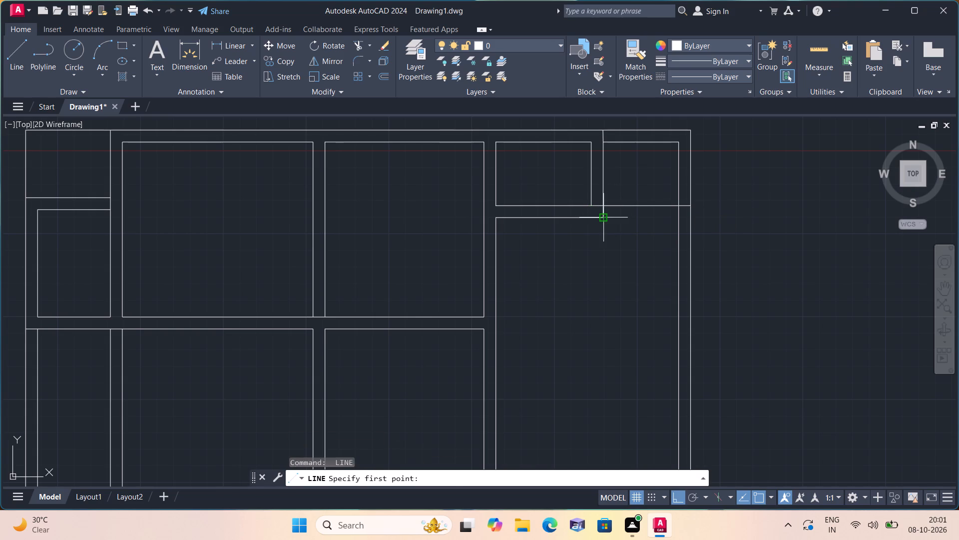
pyautogui.click(604, 217)
pyautogui.click(688, 221)
pyautogui.press('space')
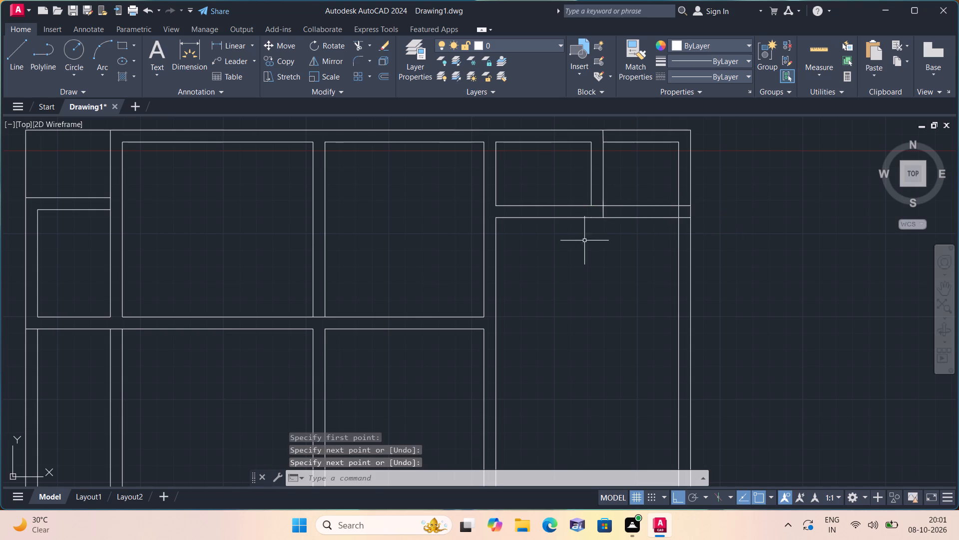
# Trim the partition's lower line inside the right outer wall, and that wall's inner line between the partition's two lines.
pyautogui.moveTo(581, 254); pyautogui.dragTo(554, 220, button='middle')
pyautogui.write('tr')
pyautogui.write('im')
pyautogui.press('space')
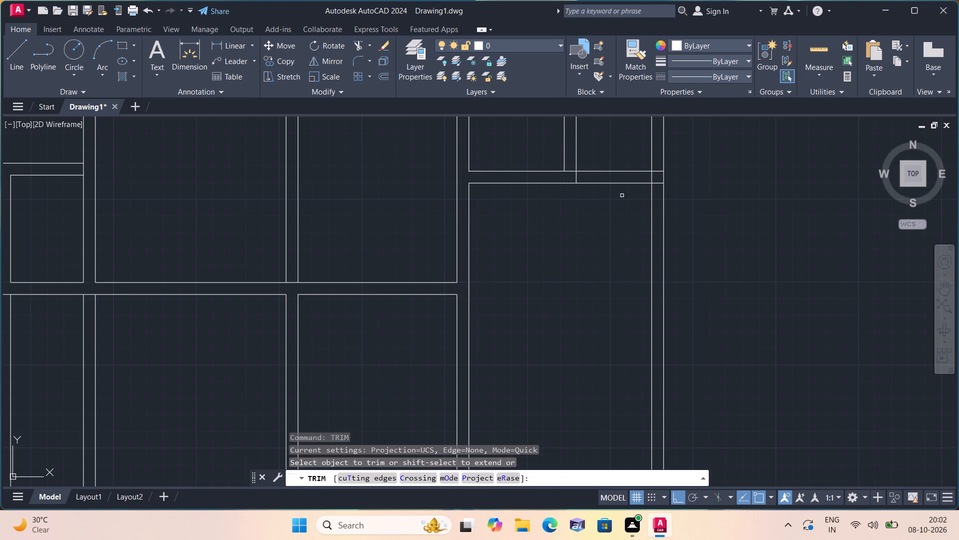
pyautogui.click(649, 178)
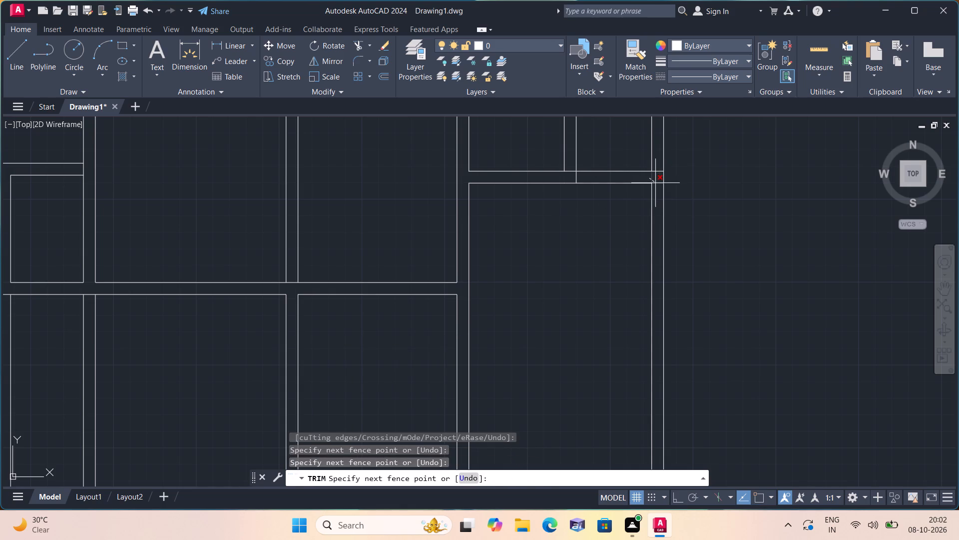
pyautogui.click(656, 183)
# Trim away the inner lines of the top wall and right outer wall around the upper-right corner space.
pyautogui.scroll(-1, 613, 157)
pyautogui.moveTo(613, 157); pyautogui.dragTo(626, 229, button='middle')
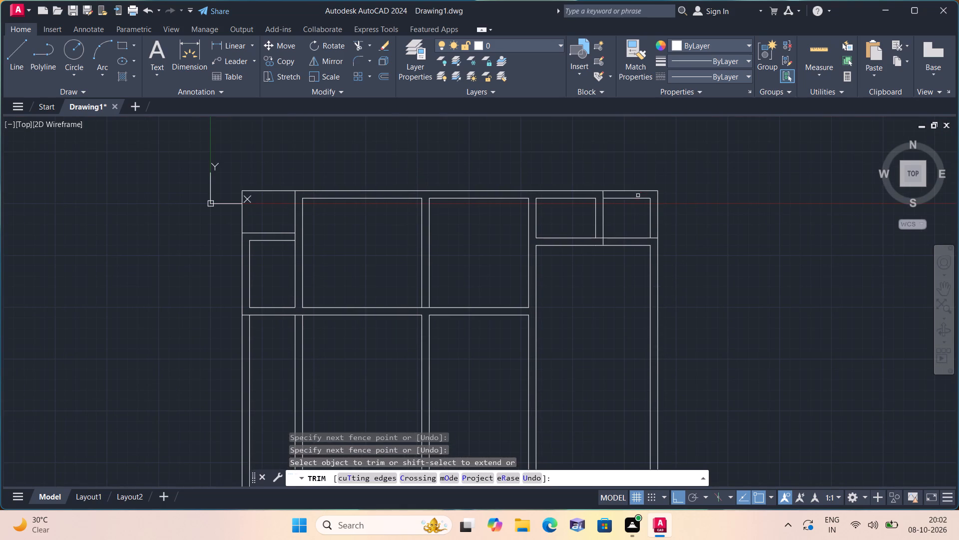
pyautogui.click(638, 195)
pyautogui.click(652, 209)
pyautogui.moveTo(603, 304); pyautogui.dragTo(604, 228, button='middle')
pyautogui.scroll(-1, 603, 304)
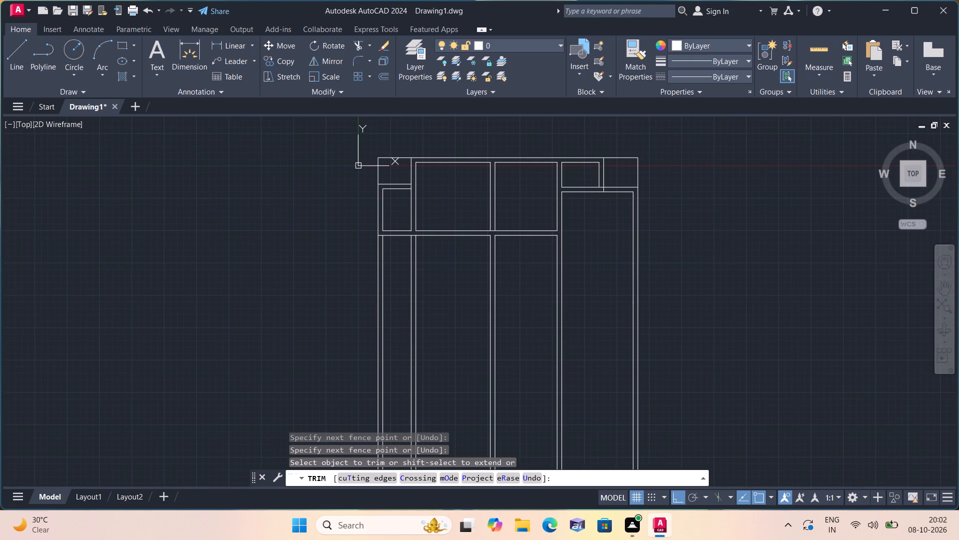
pyautogui.press('Escape')
# Offset both segments of the partition's lower line 11' downward, between the third interior wall and the right outer wall.
pyautogui.write('offset')
pyautogui.press('space')
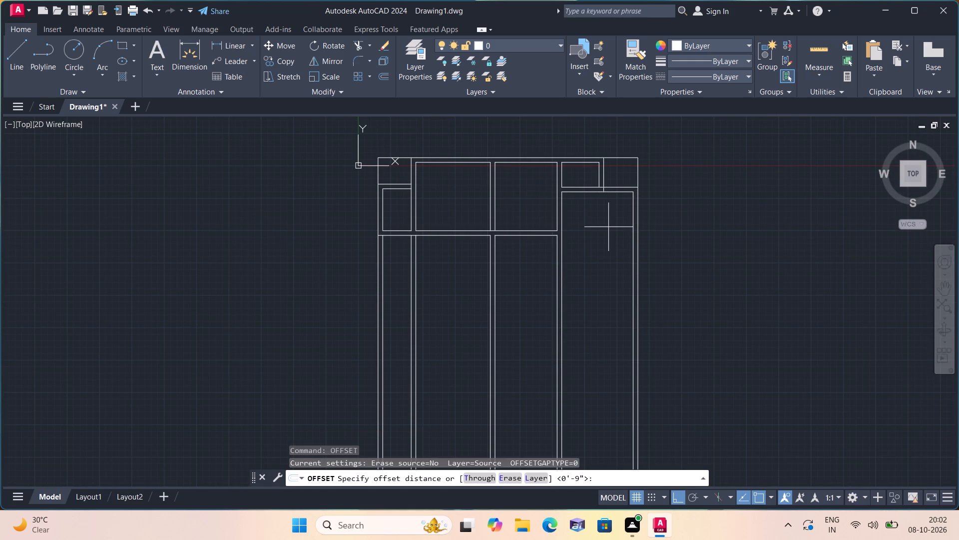
pyautogui.write("11'")
pyautogui.press('space')
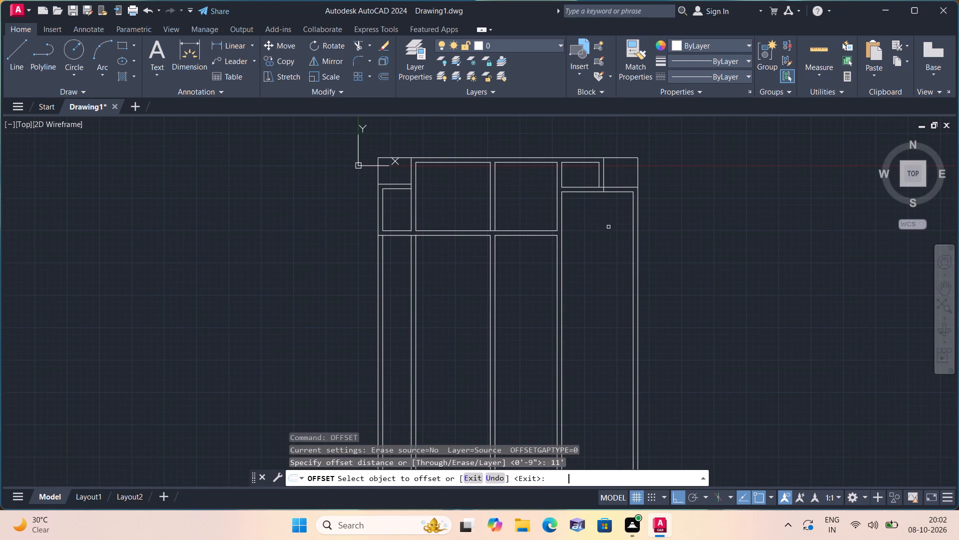
pyautogui.click(587, 192)
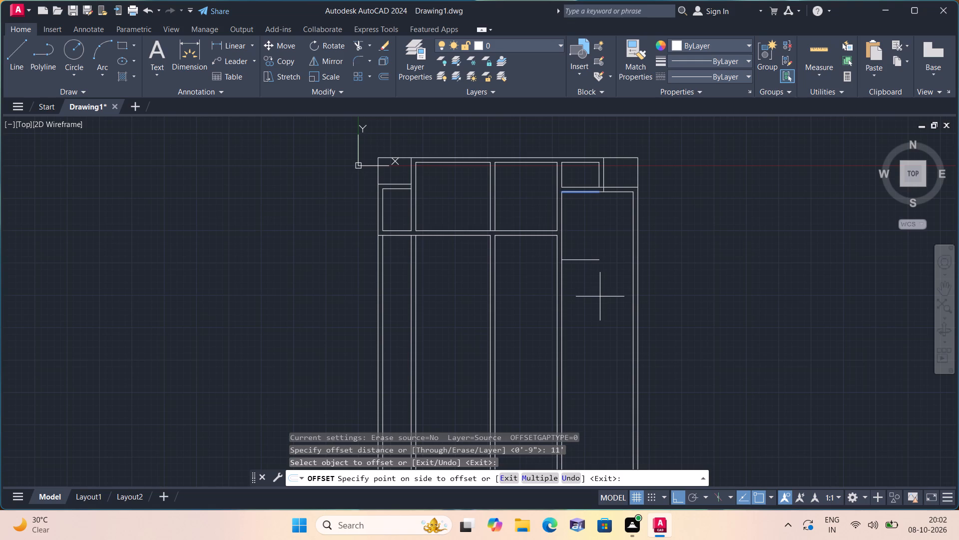
pyautogui.click(600, 296)
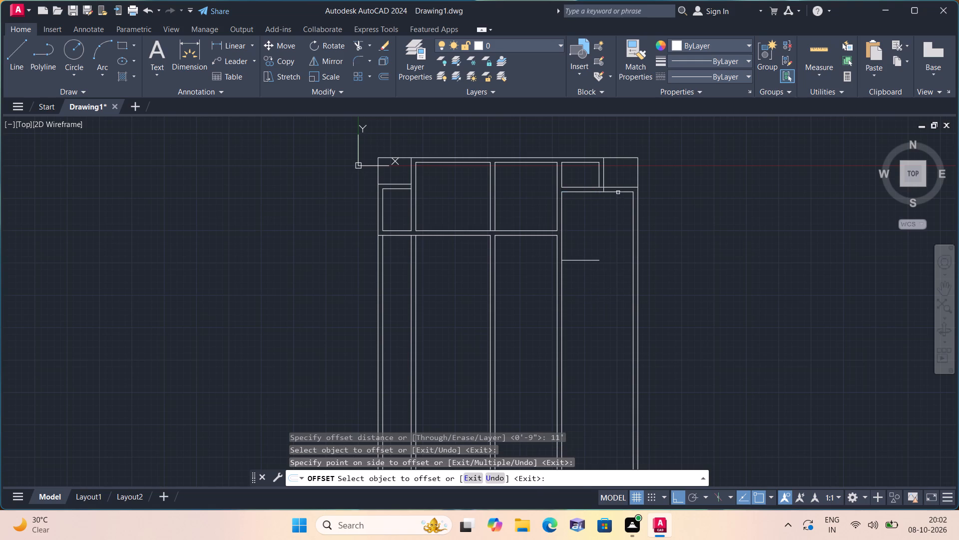
pyautogui.click(618, 192)
pyautogui.click(612, 277)
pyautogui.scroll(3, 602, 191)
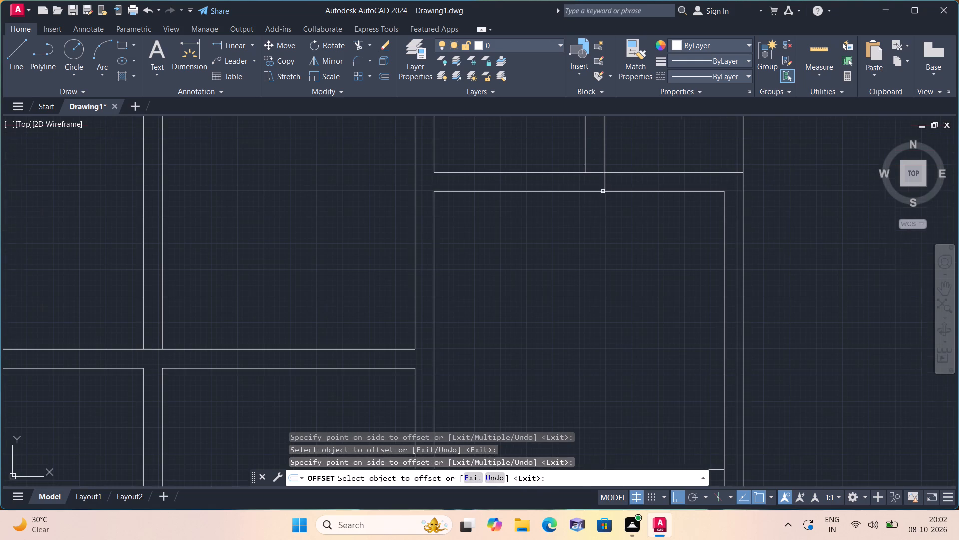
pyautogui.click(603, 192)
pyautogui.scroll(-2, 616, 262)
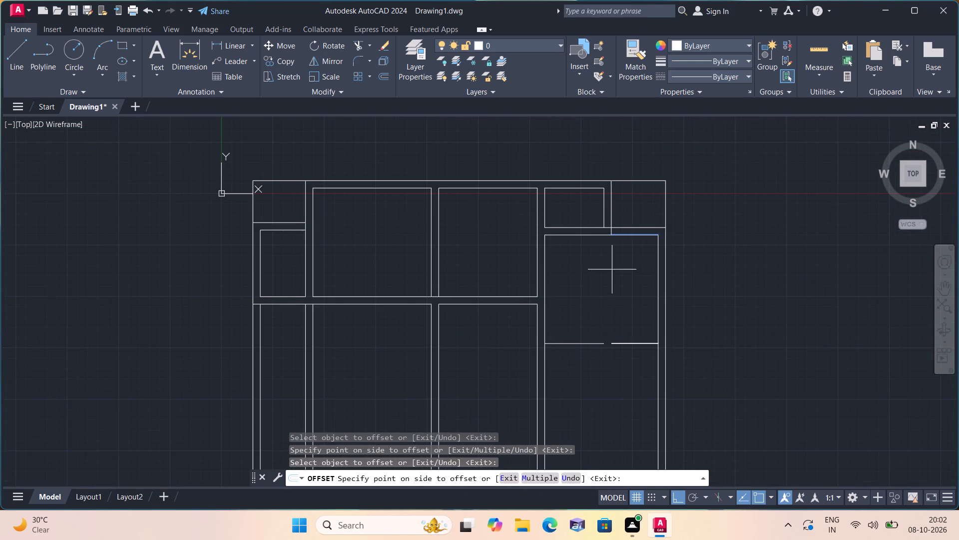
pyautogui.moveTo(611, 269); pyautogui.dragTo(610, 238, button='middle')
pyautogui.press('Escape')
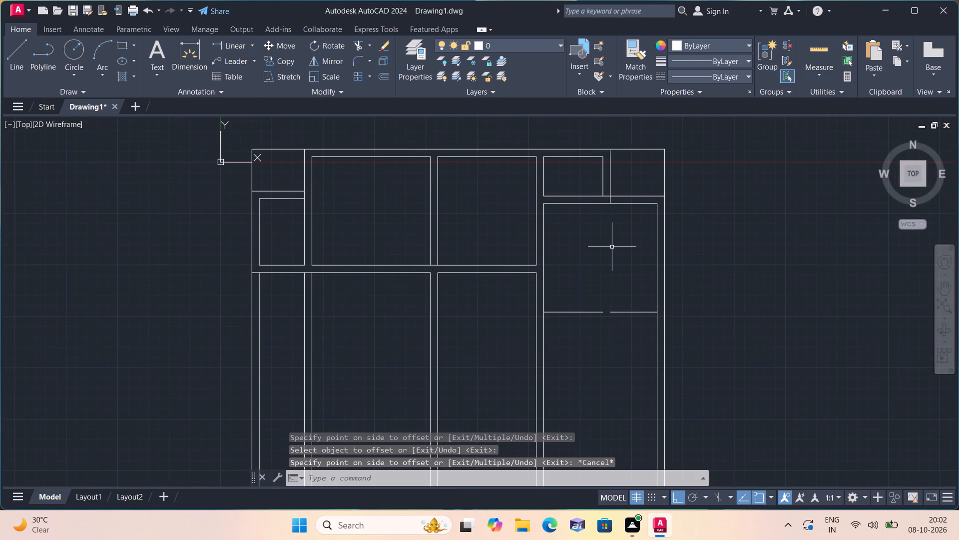
# Offset both segments of the lower horizontal line between the third interior wall and right outer wall 9" downward.
pyautogui.moveTo(609, 251); pyautogui.dragTo(597, 195, button='middle')
pyautogui.press('space')
pyautogui.press('space')
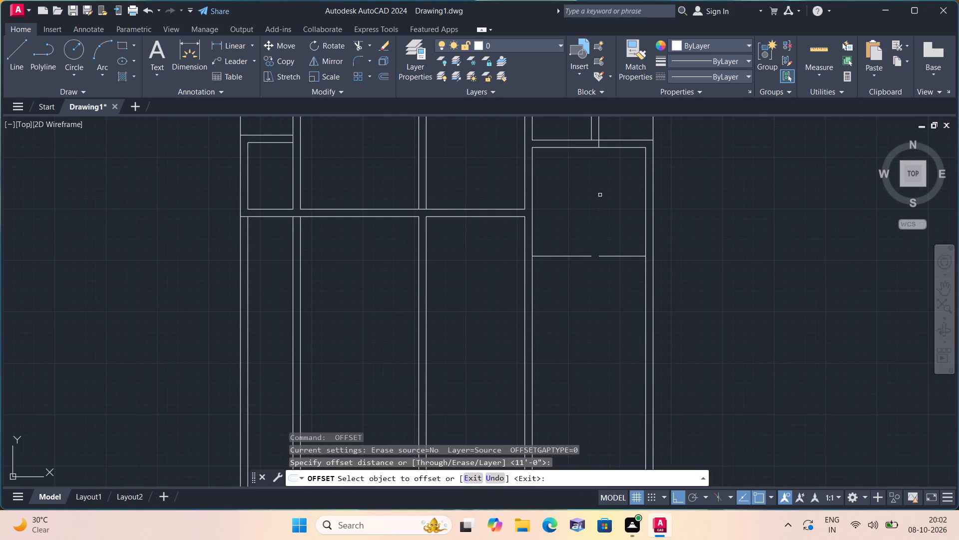
pyautogui.press('Escape')
pyautogui.press('space')
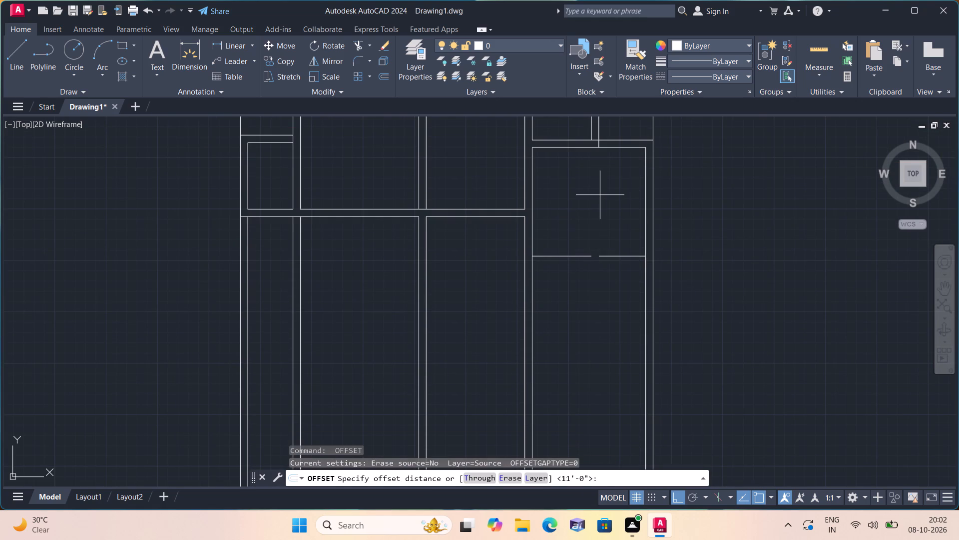
pyautogui.write('9"')
pyautogui.press('space')
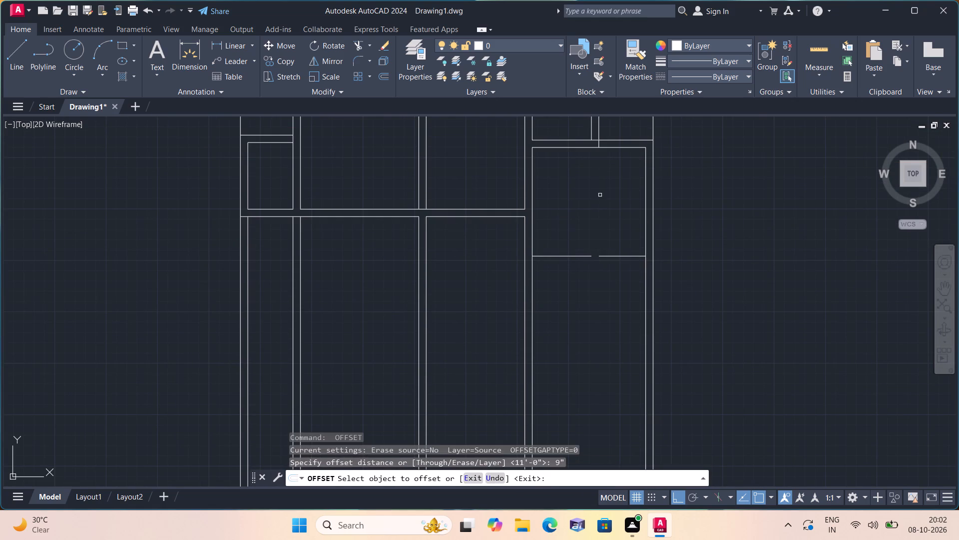
pyautogui.click(560, 256)
pyautogui.click(575, 285)
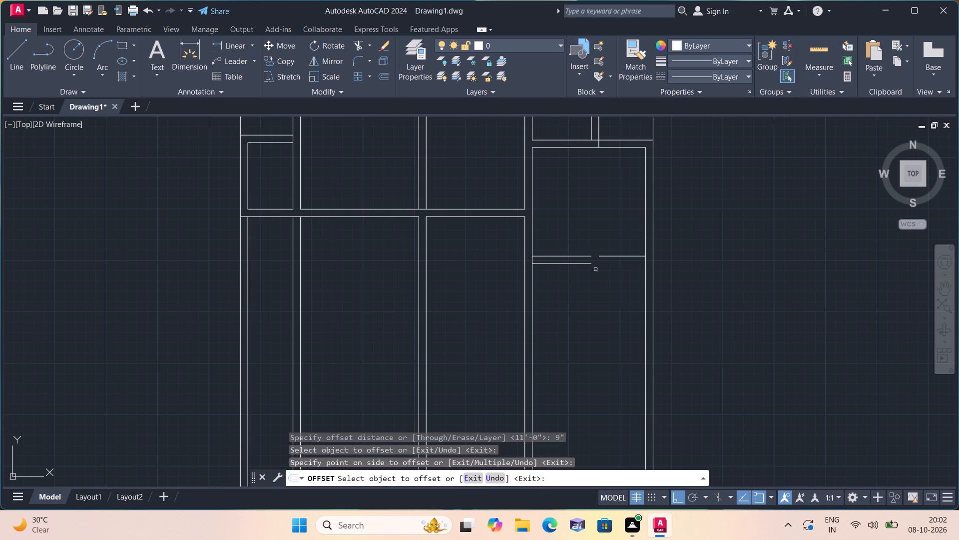
pyautogui.click(607, 255)
pyautogui.click(611, 276)
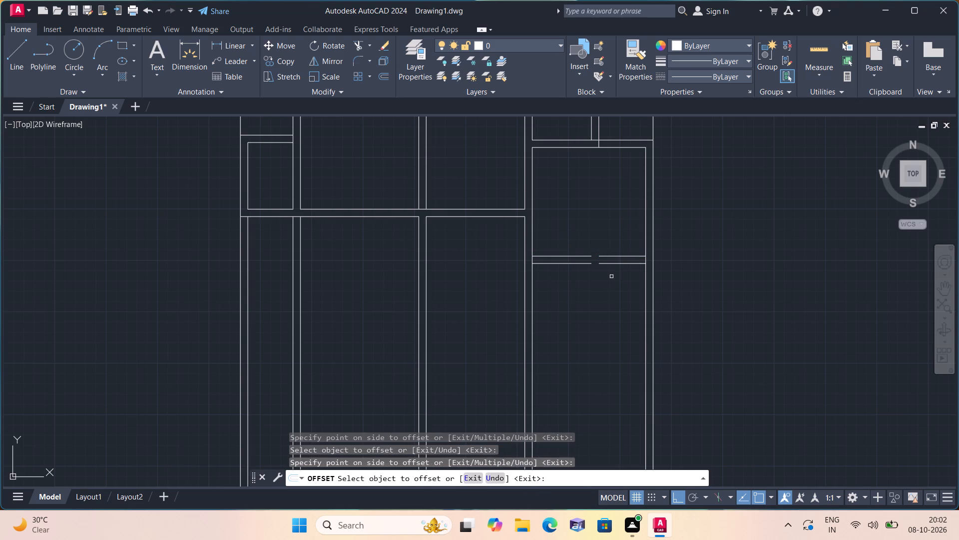
pyautogui.press('space')
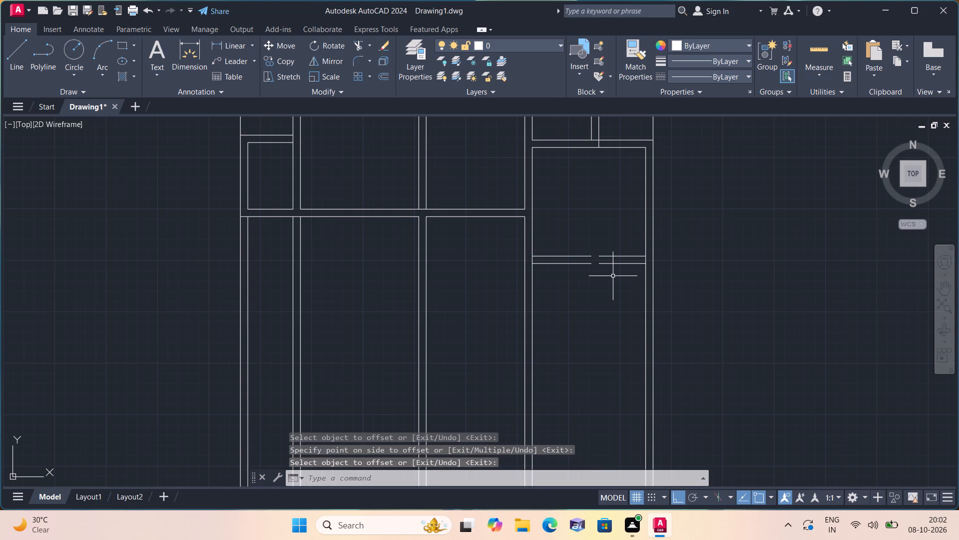
# Draw two short lines bridging the gaps in the upper and lower lines of the new right-hand partition.
pyautogui.write('l')
pyautogui.press('space')
pyautogui.scroll(1, 589, 251)
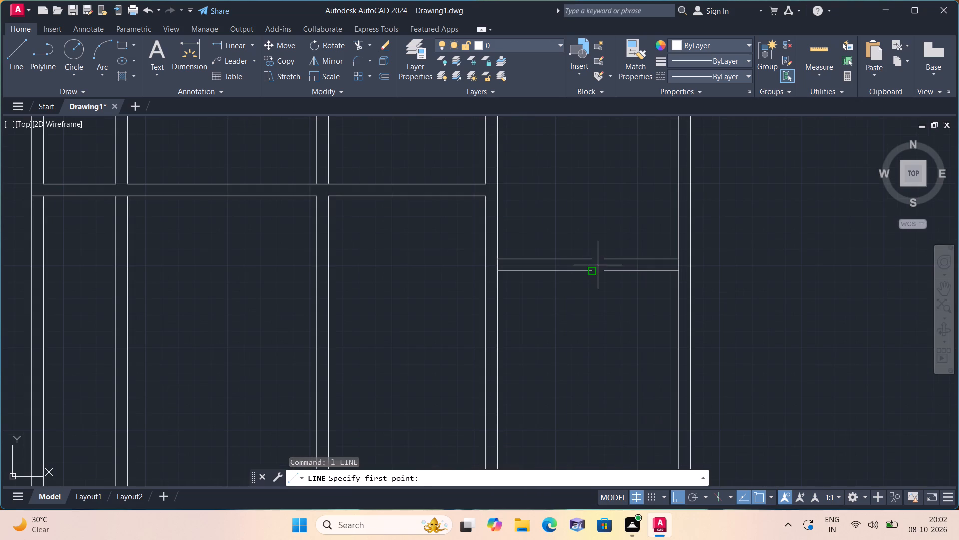
pyautogui.click(596, 259)
pyautogui.click(605, 258)
pyautogui.press('space')
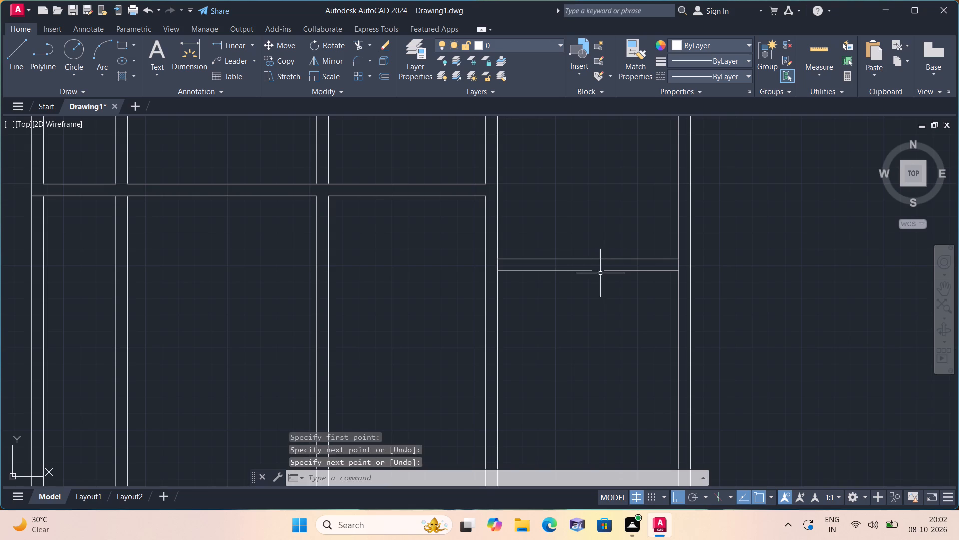
pyautogui.press('space')
pyautogui.click(592, 270)
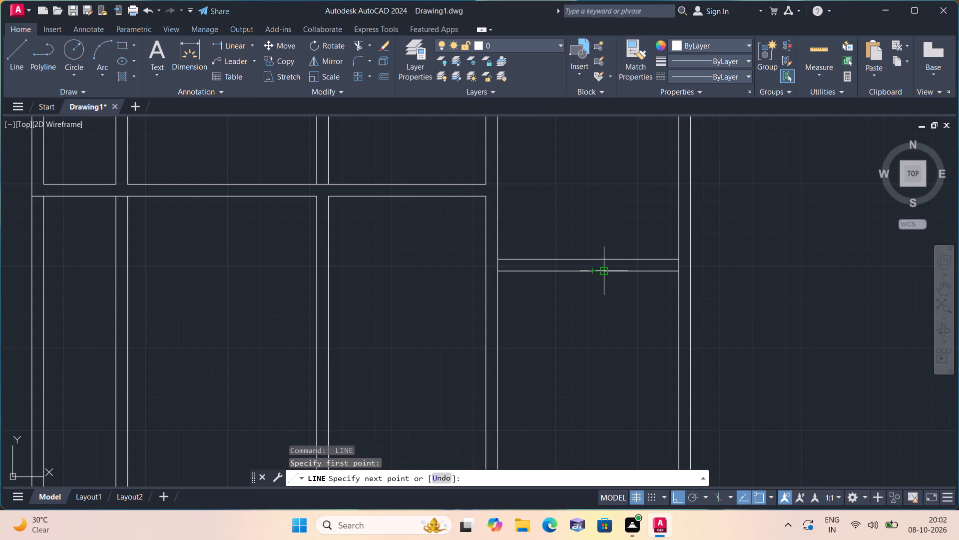
pyautogui.click(607, 270)
pyautogui.press('space')
# Trim the right outer wall's inner line between the new partition's two lines.
pyautogui.scroll(-2, 601, 277)
pyautogui.moveTo(618, 316); pyautogui.dragTo(610, 263, button='middle')
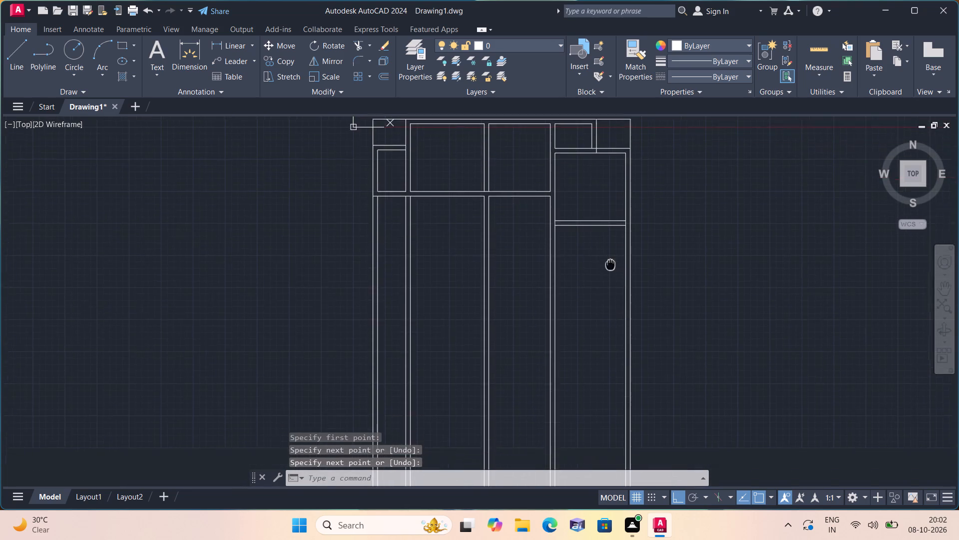
pyautogui.moveTo(610, 263); pyautogui.dragTo(611, 261, button='middle')
pyautogui.scroll(-1, 611, 261)
pyautogui.write('tr')
pyautogui.write('im')
pyautogui.press('space')
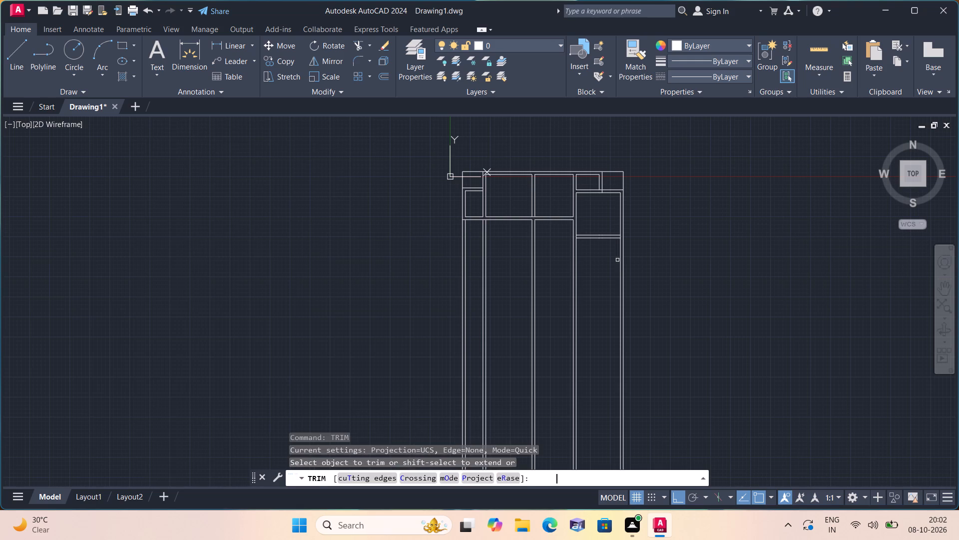
pyautogui.scroll(2, 628, 254)
pyautogui.scroll(3, 608, 204)
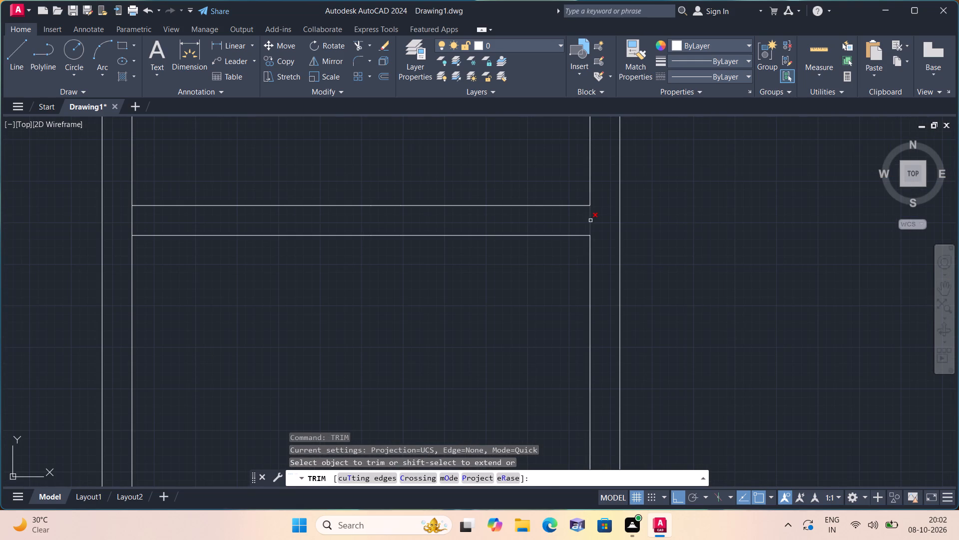
pyautogui.click(590, 220)
pyautogui.press('space')
# Review the plan's overall wall layout, including the open area below the middle horizontal wall.
pyautogui.scroll(-3, 590, 220)
pyautogui.moveTo(680, 249); pyautogui.dragTo(729, 217, button='middle')
pyautogui.scroll(-1, 678, 249)
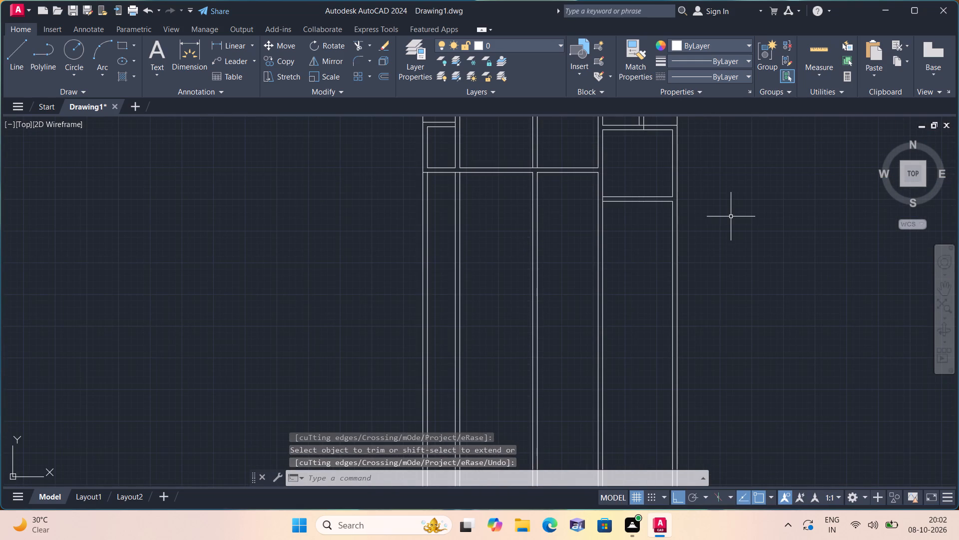
pyautogui.scroll(-1, 731, 216)
pyautogui.moveTo(721, 194); pyautogui.dragTo(719, 219, button='middle')
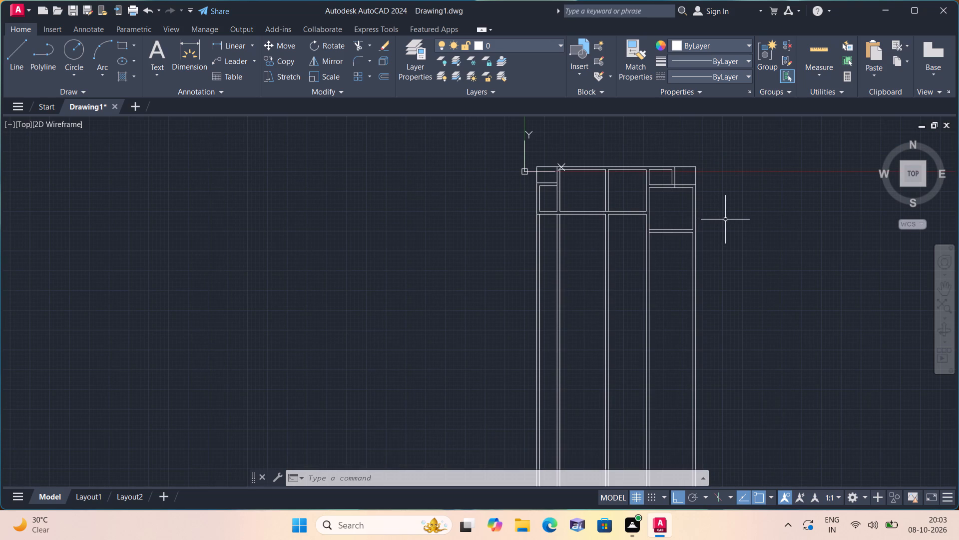
pyautogui.scroll(1, 595, 251)
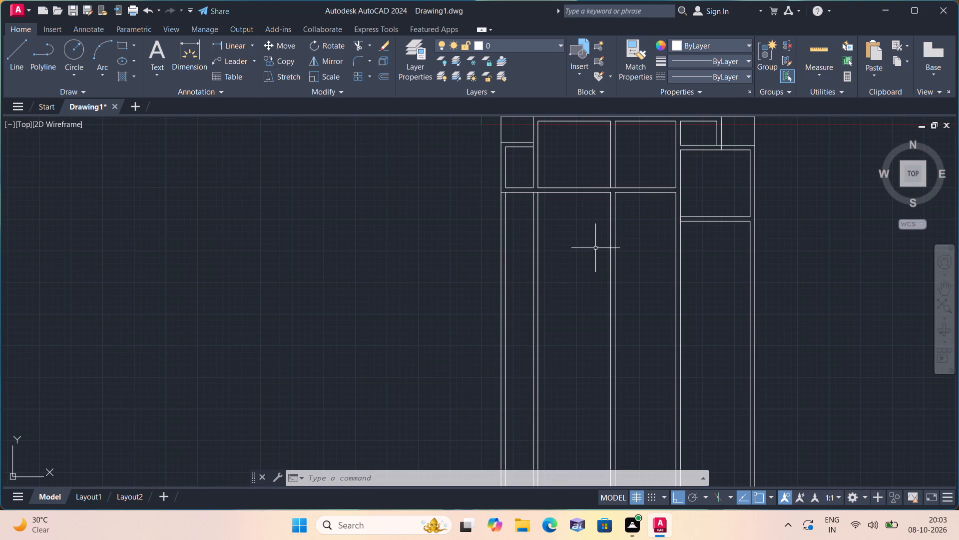
pyautogui.scroll(-1, 595, 246)
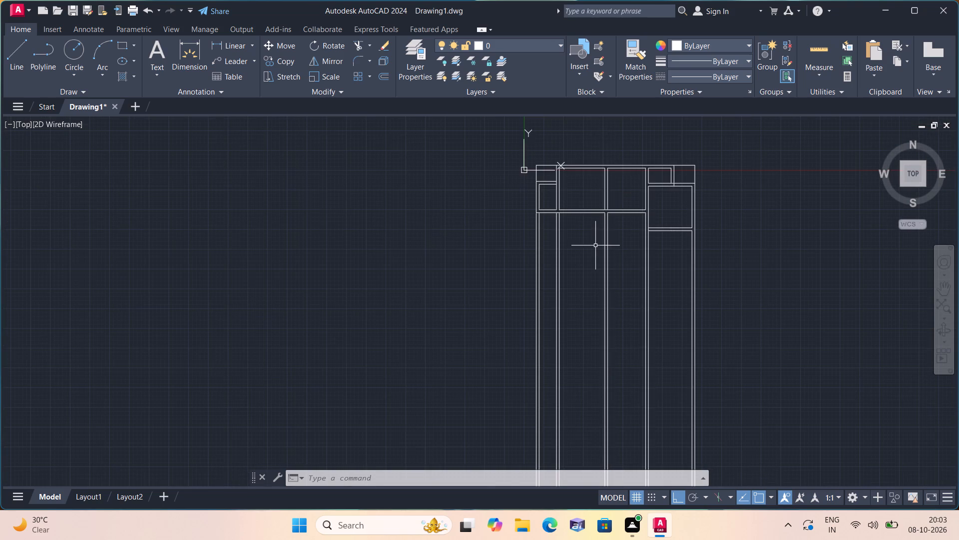
pyautogui.scroll(-2, 595, 245)
pyautogui.scroll(2, 590, 242)
pyautogui.moveTo(590, 241); pyautogui.dragTo(587, 341, button='middle')
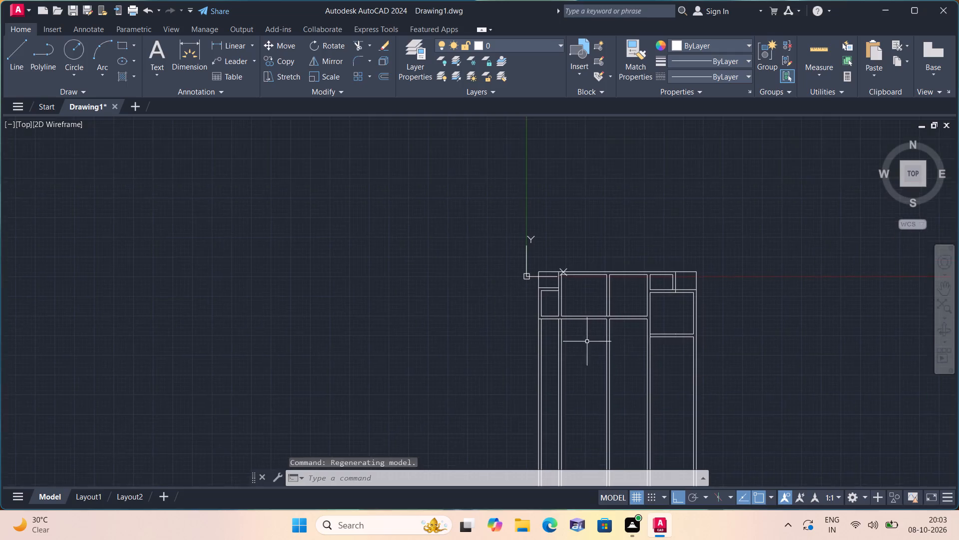
pyautogui.scroll(3, 578, 337)
pyautogui.moveTo(570, 330); pyautogui.dragTo(570, 249, button='middle')
pyautogui.scroll(-1, 570, 249)
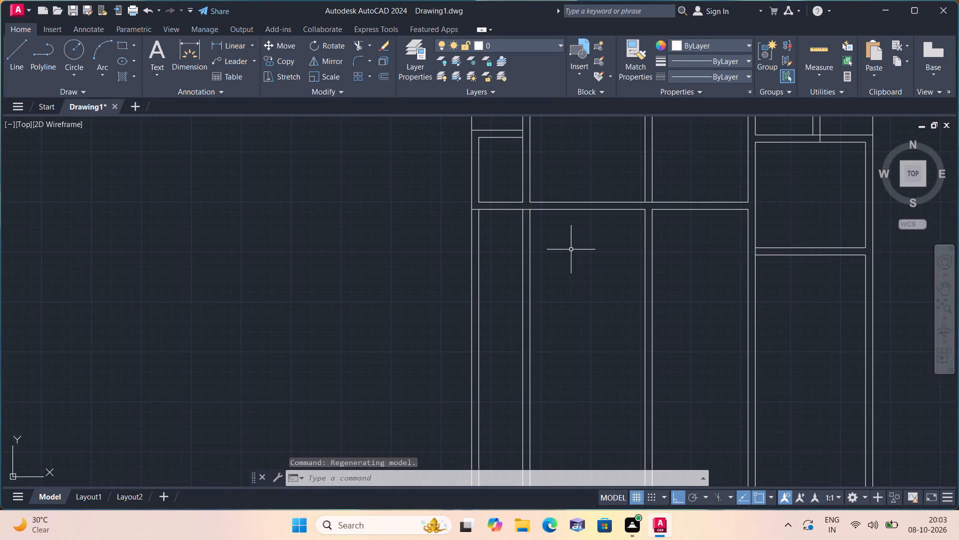
pyautogui.scroll(-1, 571, 249)
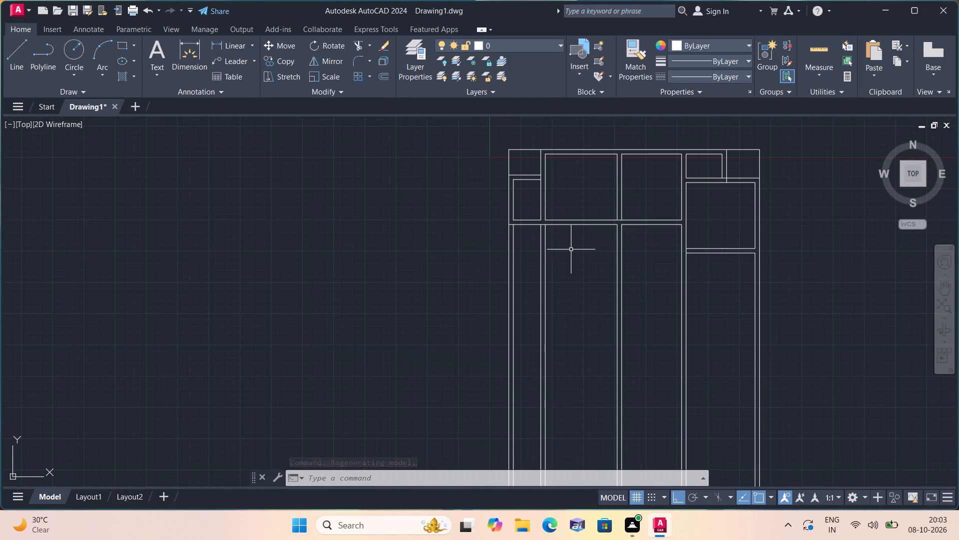
pyautogui.moveTo(566, 249); pyautogui.dragTo(531, 237, button='middle')
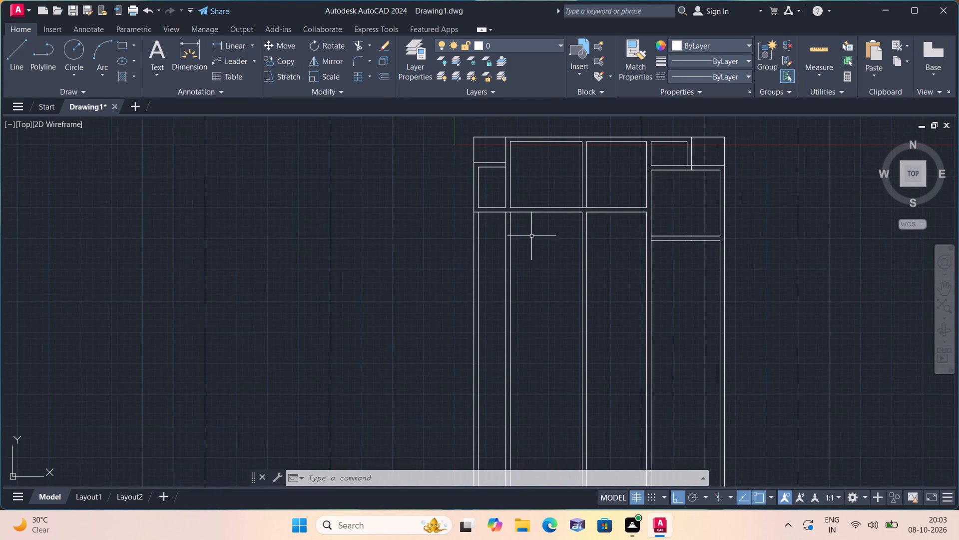
# Offset the middle horizontal wall's lower line 10' downward, between the left outer wall and the second interior wall.
pyautogui.write('off')
pyautogui.press('space')
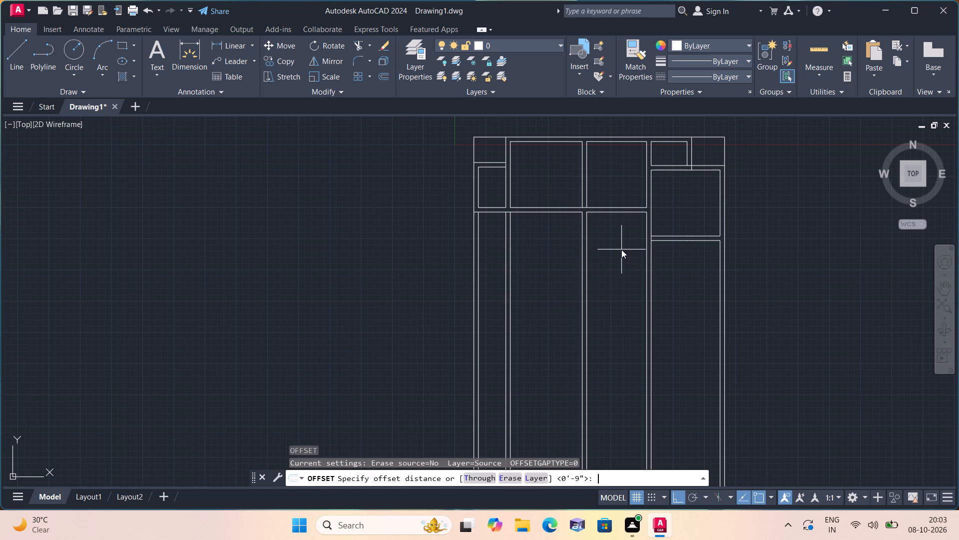
pyautogui.write("10'")
pyautogui.press('space')
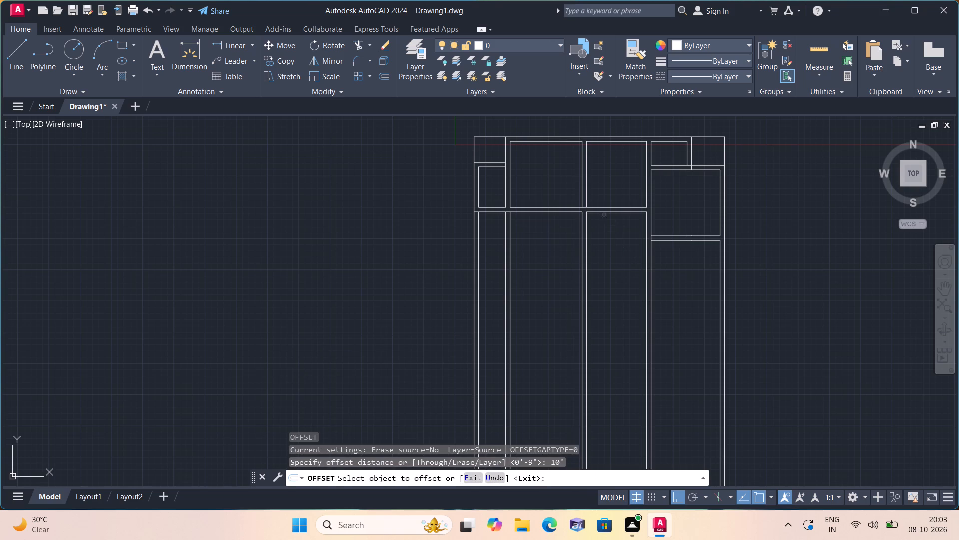
pyautogui.click(563, 214)
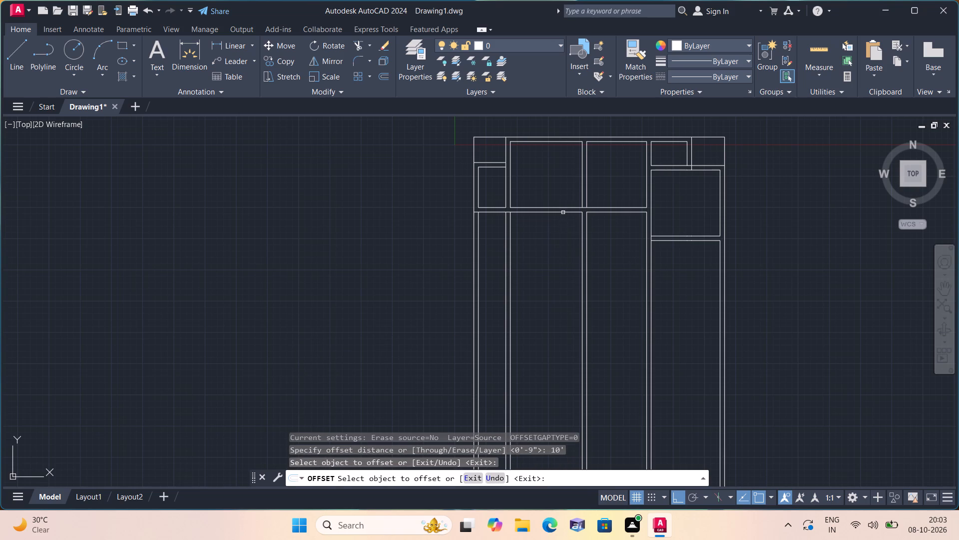
pyautogui.click(563, 211)
pyautogui.click(556, 300)
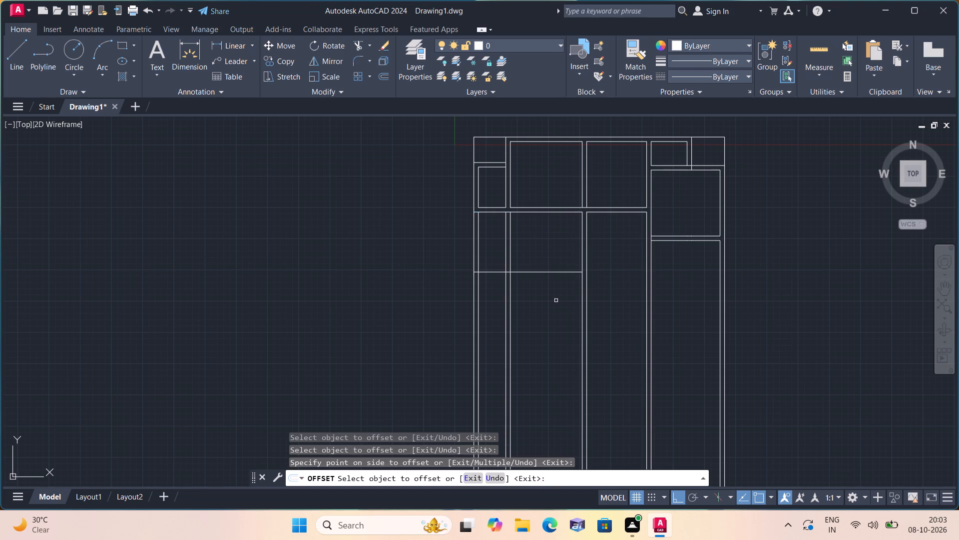
pyautogui.press('space')
# Offset the new horizontal line below the middle wall 9" downward to form a partition.
pyautogui.press('space')
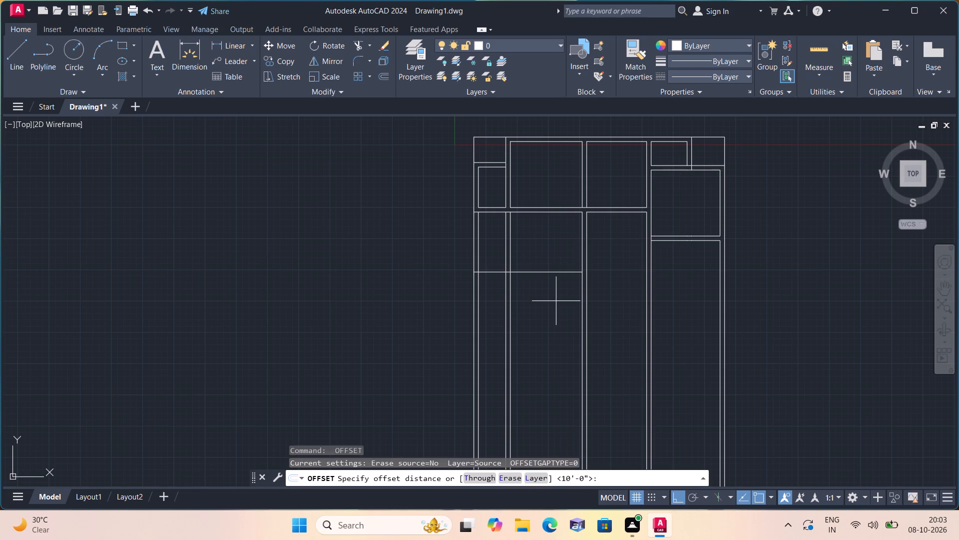
pyautogui.write('9"')
pyautogui.press('space')
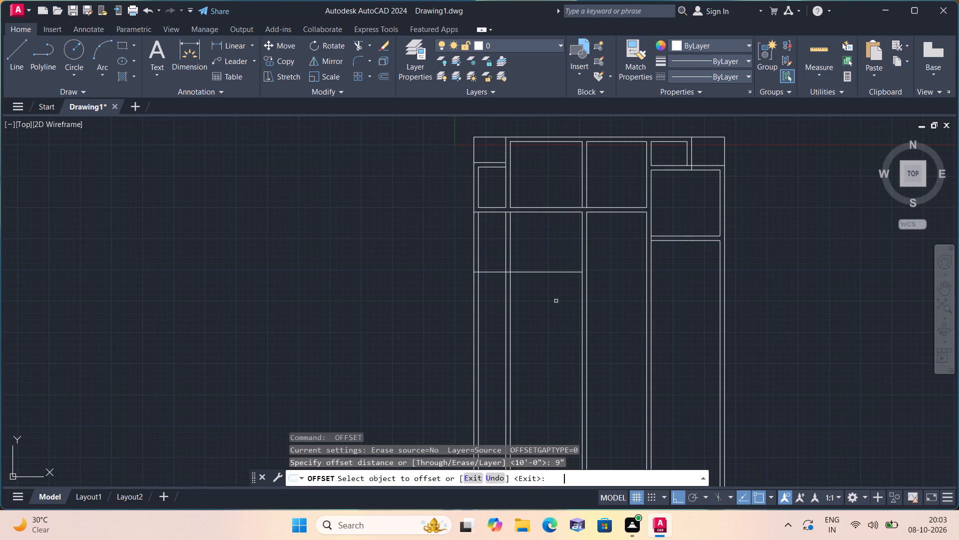
pyautogui.click(558, 272)
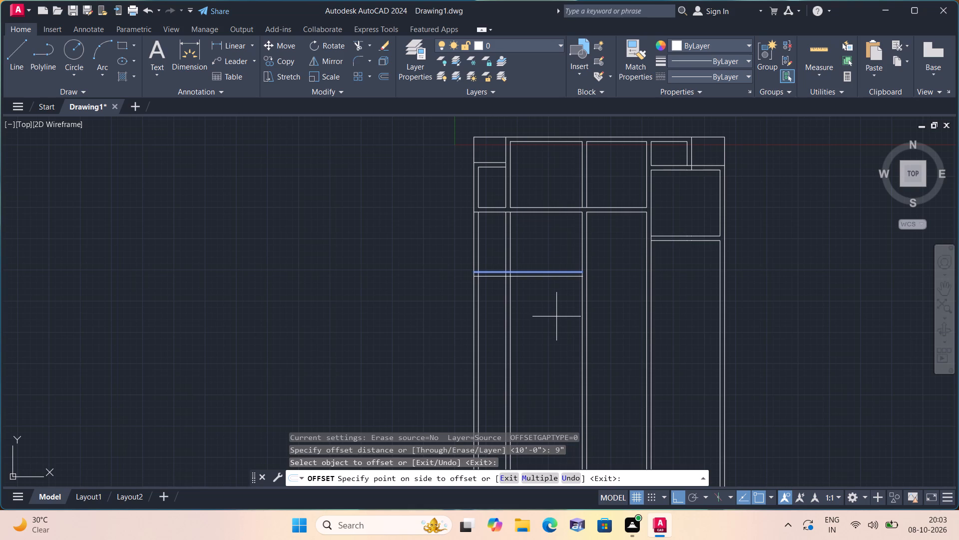
pyautogui.click(556, 316)
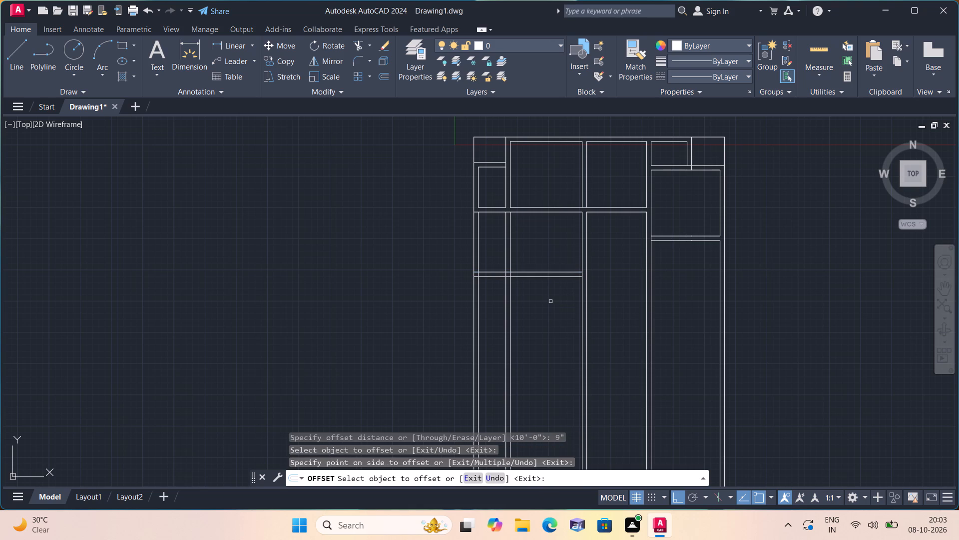
pyautogui.press('space')
# Offset the upper line of the new left-hand partition 5'7" upward.
pyautogui.press('space')
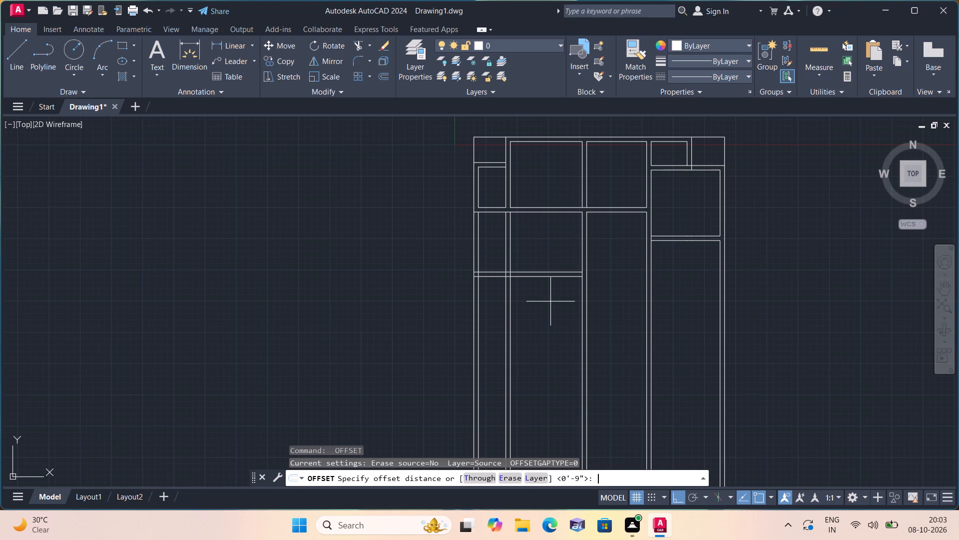
pyautogui.write('5\'7"')
pyautogui.press('space')
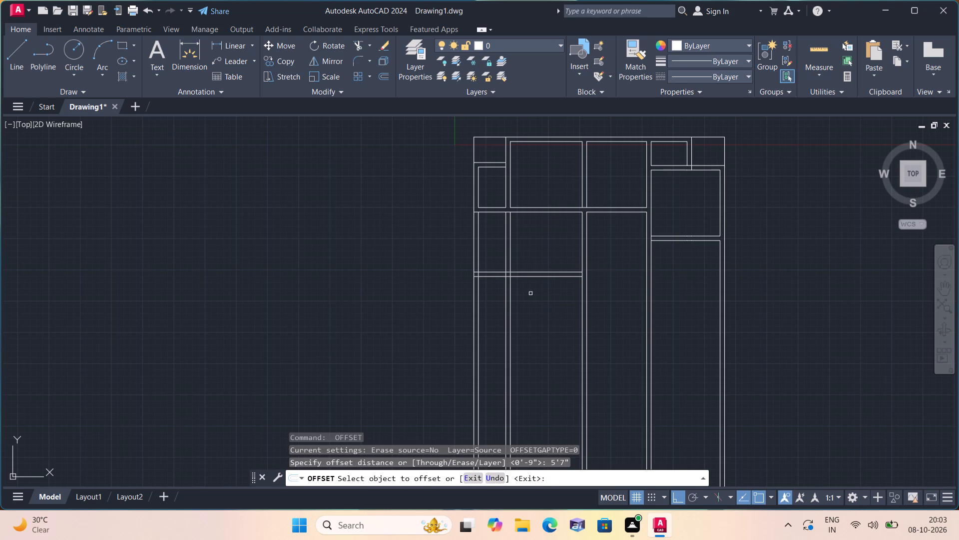
pyautogui.scroll(1, 495, 268)
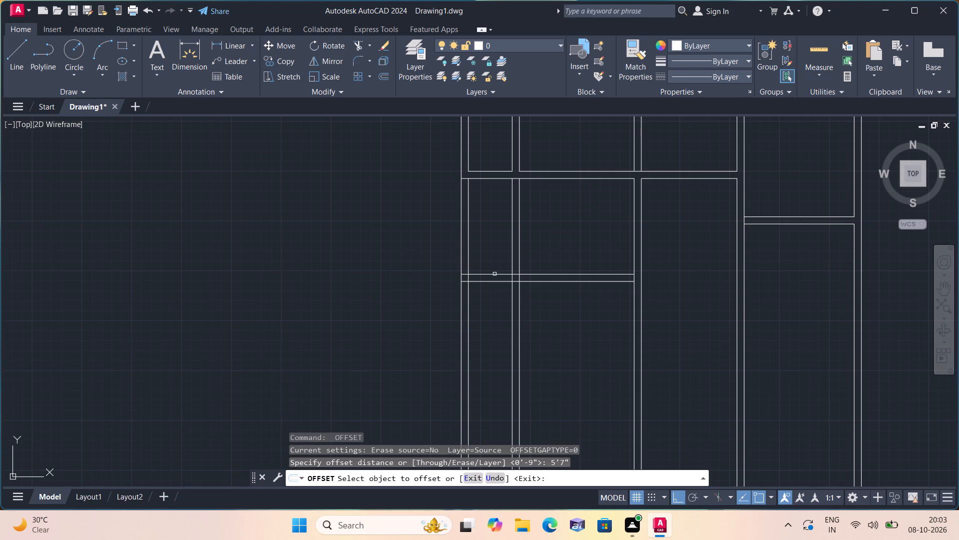
pyautogui.click(494, 274)
pyautogui.click(500, 207)
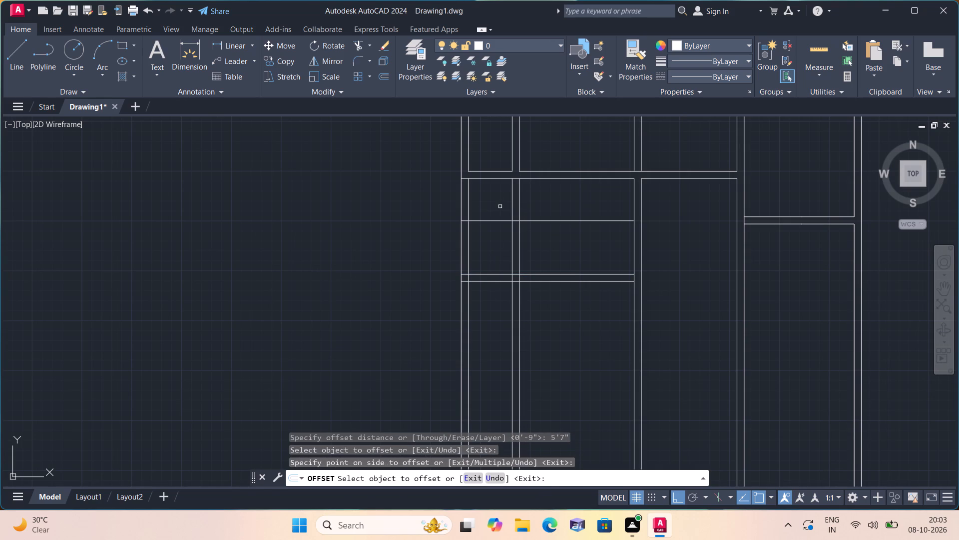
pyautogui.press('space')
# Offset the new horizontal line above the left-hand partition 9" upward to form a second partition.
pyautogui.press('space')
pyautogui.write('9"')
pyautogui.press('space')
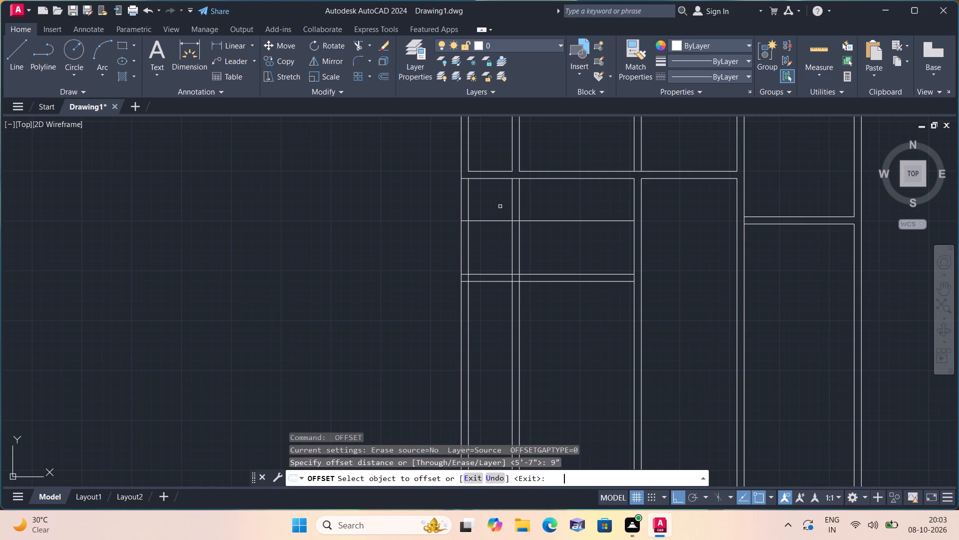
pyautogui.scroll(-2, 500, 206)
pyautogui.scroll(2, 507, 221)
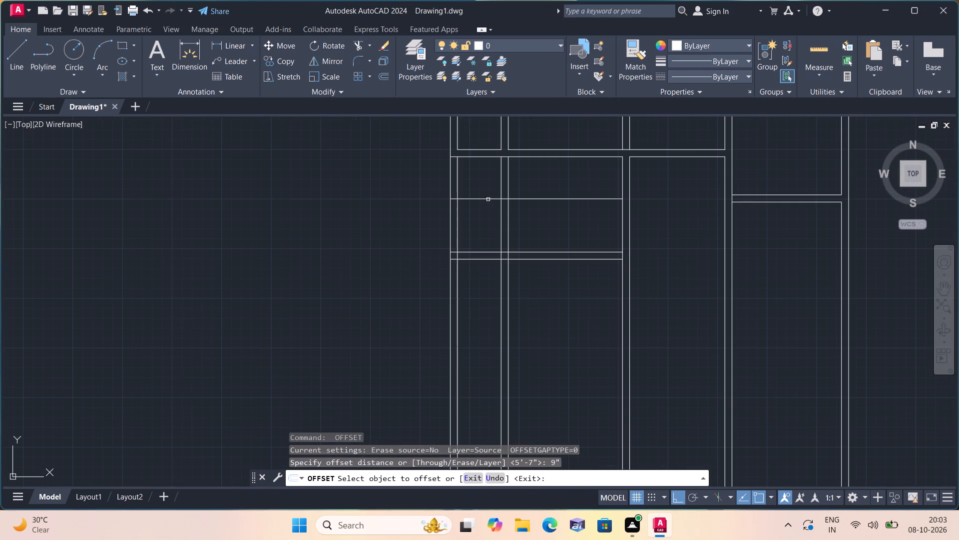
pyautogui.click(488, 199)
pyautogui.click(481, 171)
pyautogui.press('Escape')
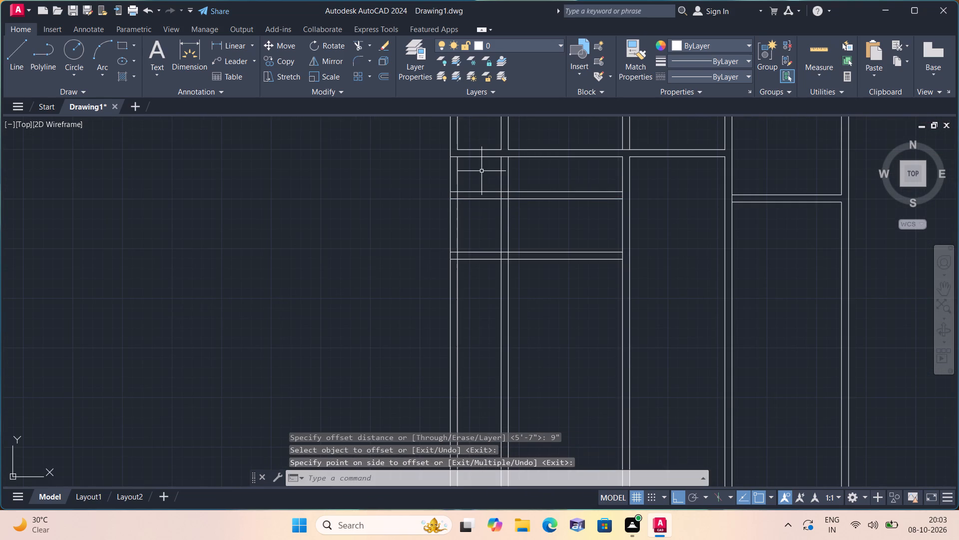
# Trim both lines of the upper left-hand partition back to the left line of the first interior wall.
pyautogui.write('trim')
pyautogui.press('space')
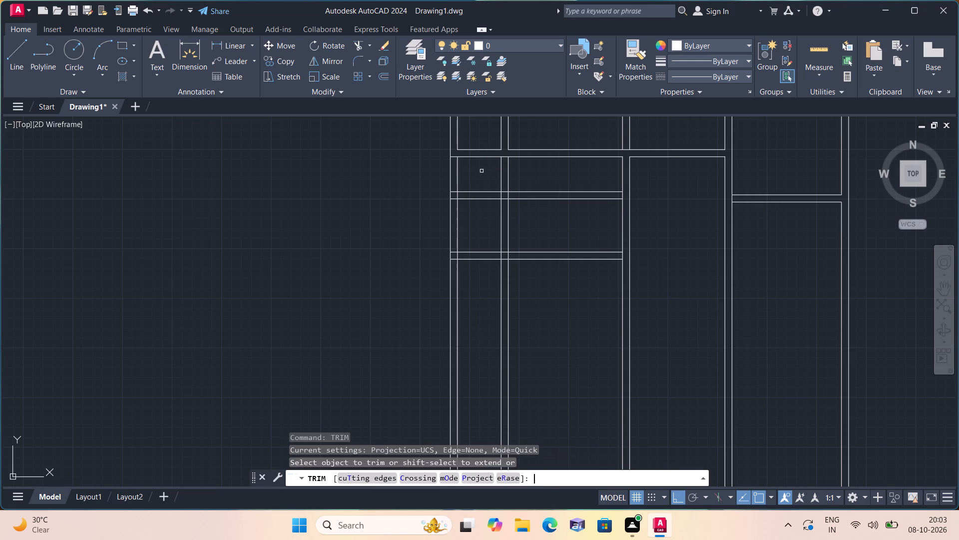
pyautogui.click(555, 177)
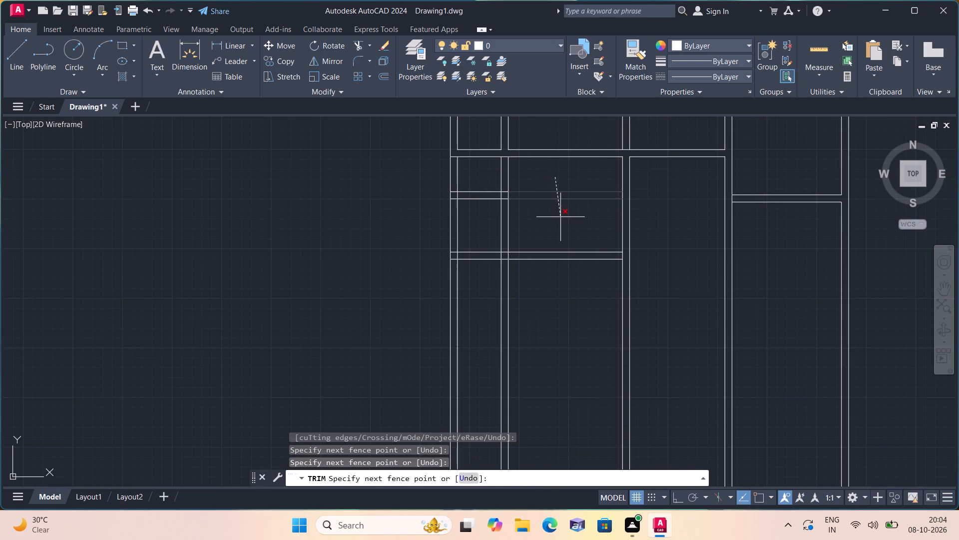
pyautogui.click(560, 217)
pyautogui.scroll(2, 498, 195)
pyautogui.click(508, 181)
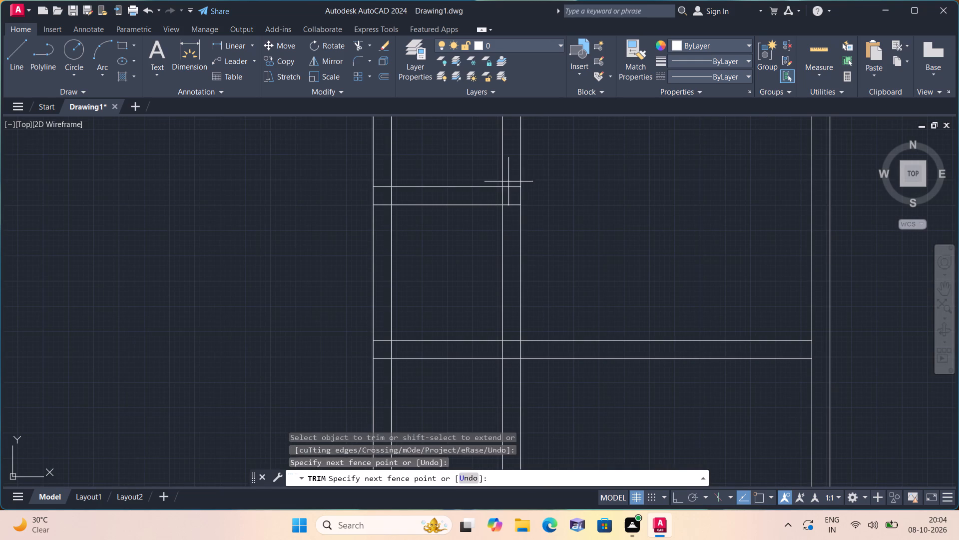
pyautogui.click(505, 210)
pyautogui.scroll(-1, 508, 217)
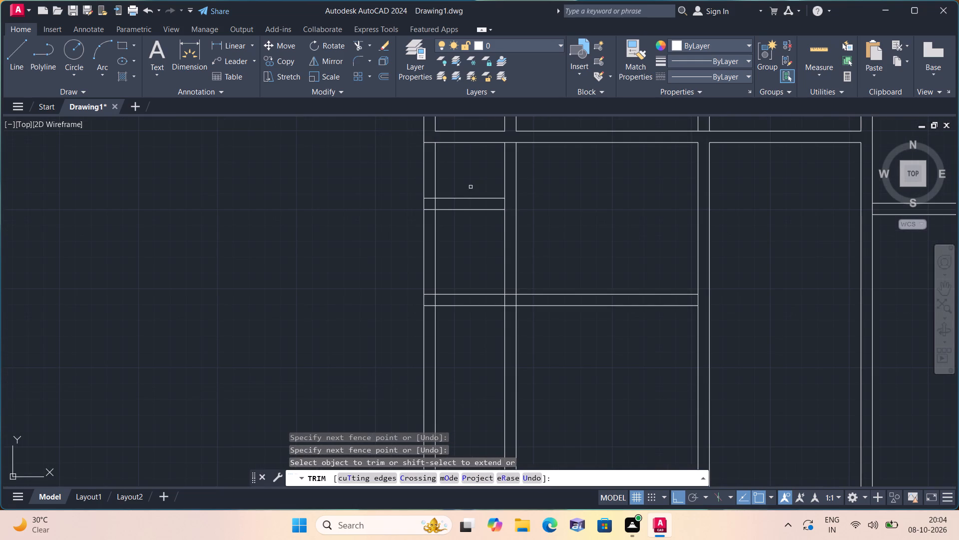
# Trim the left outer wall's inner line above the upper partition and clean both partitions' junctions with that outer wall.
pyautogui.click(435, 156)
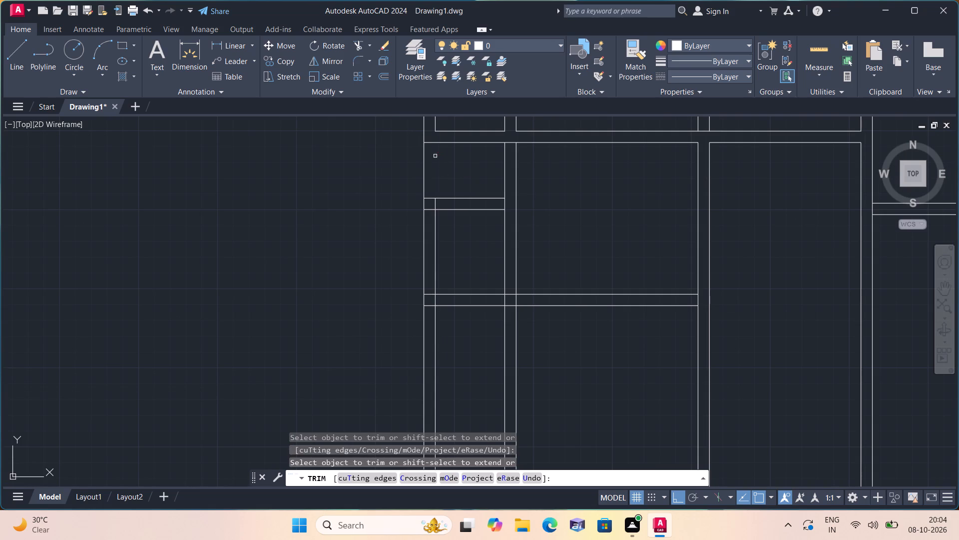
pyautogui.scroll(1, 436, 300)
pyautogui.click(434, 301)
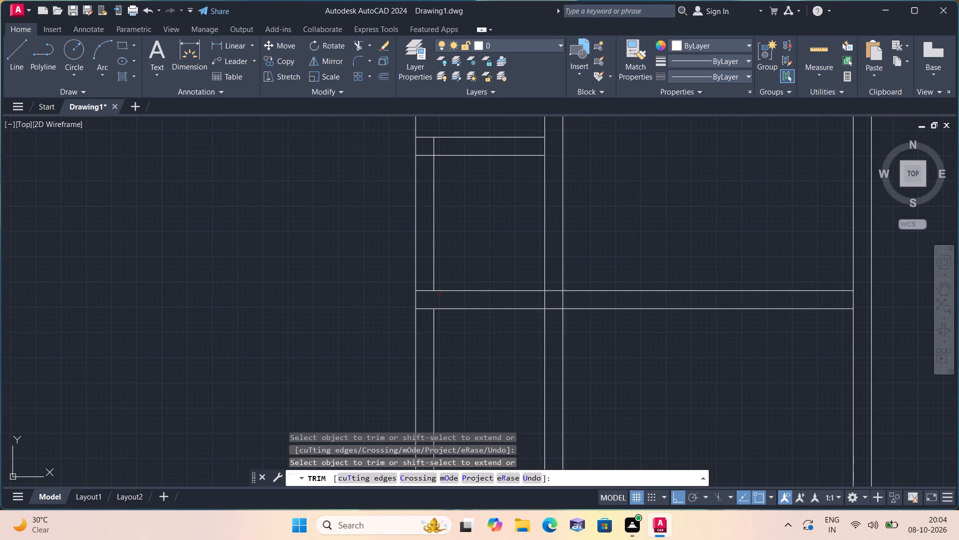
pyautogui.click(423, 310)
pyautogui.click(424, 293)
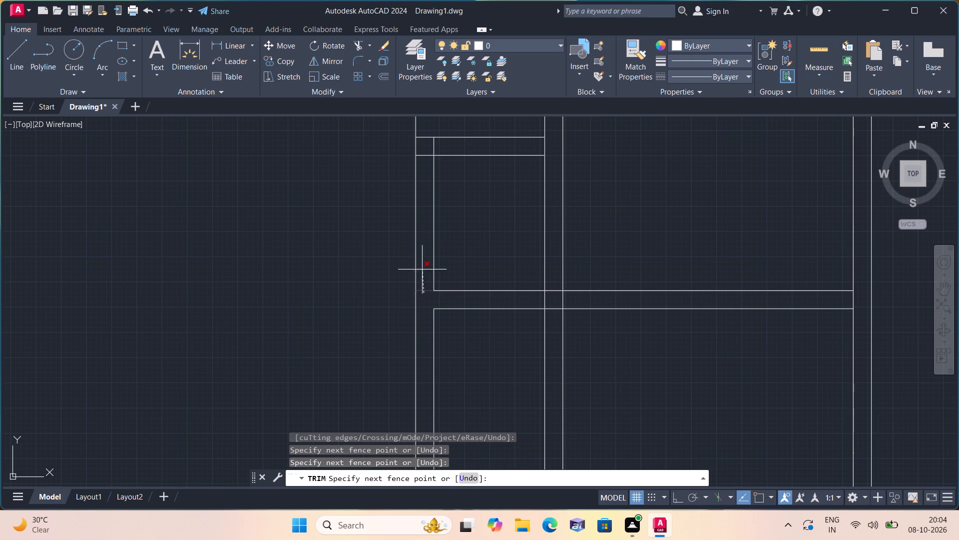
pyautogui.click(422, 268)
pyautogui.click(427, 154)
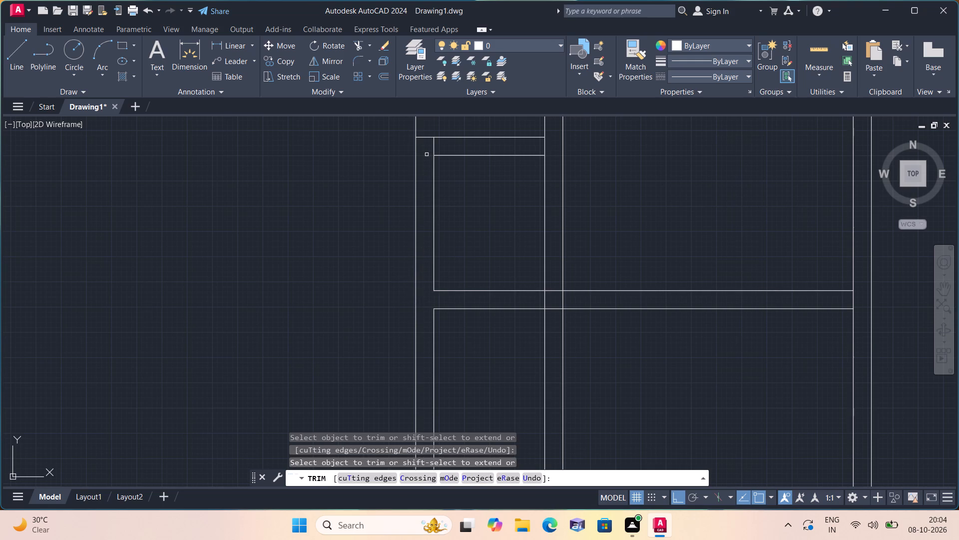
pyautogui.click(432, 147)
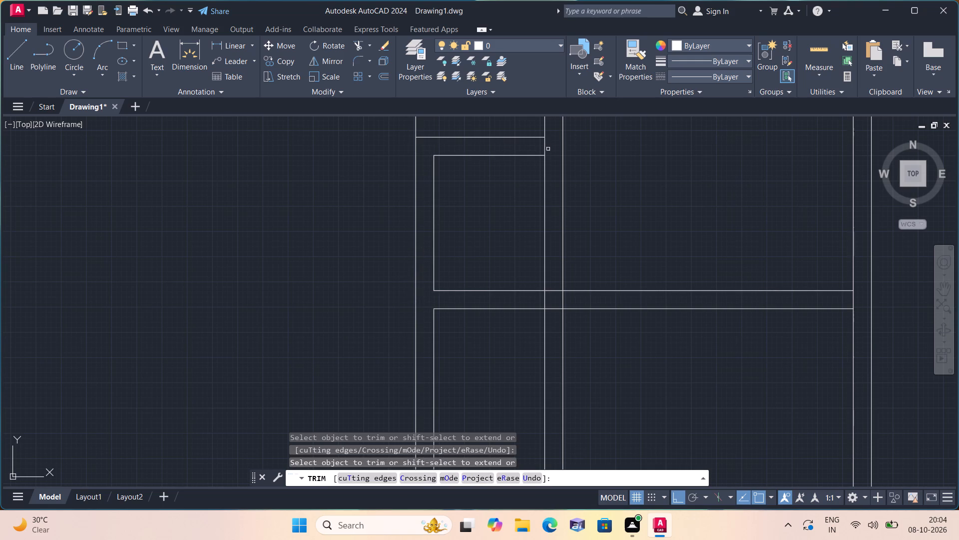
# Trim the first interior wall's left line within the upper partition and the lower partition's upper line across that wall.
pyautogui.click(545, 142)
pyautogui.scroll(-1, 545, 142)
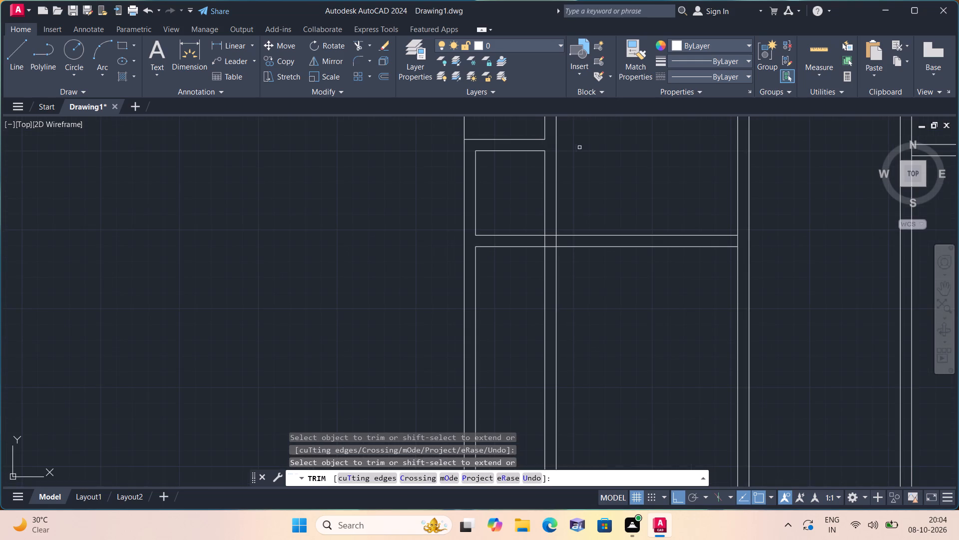
pyautogui.moveTo(581, 146); pyautogui.dragTo(586, 171, button='middle')
pyautogui.scroll(1, 554, 250)
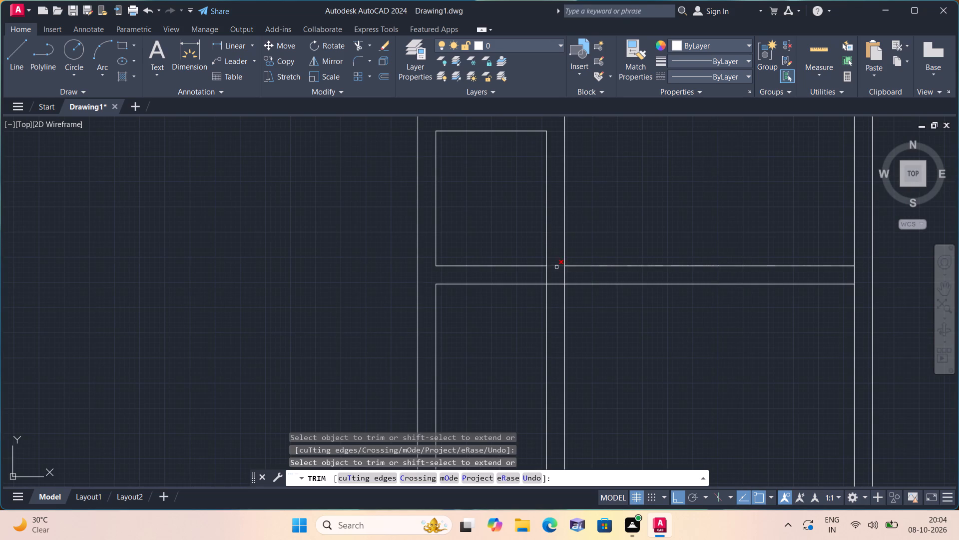
pyautogui.click(556, 263)
pyautogui.click(556, 268)
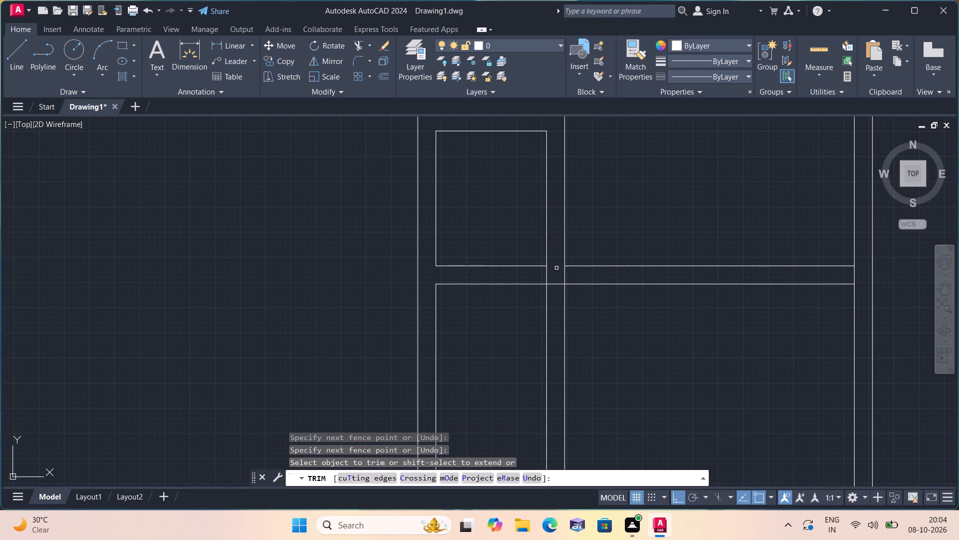
pyautogui.press('Escape')
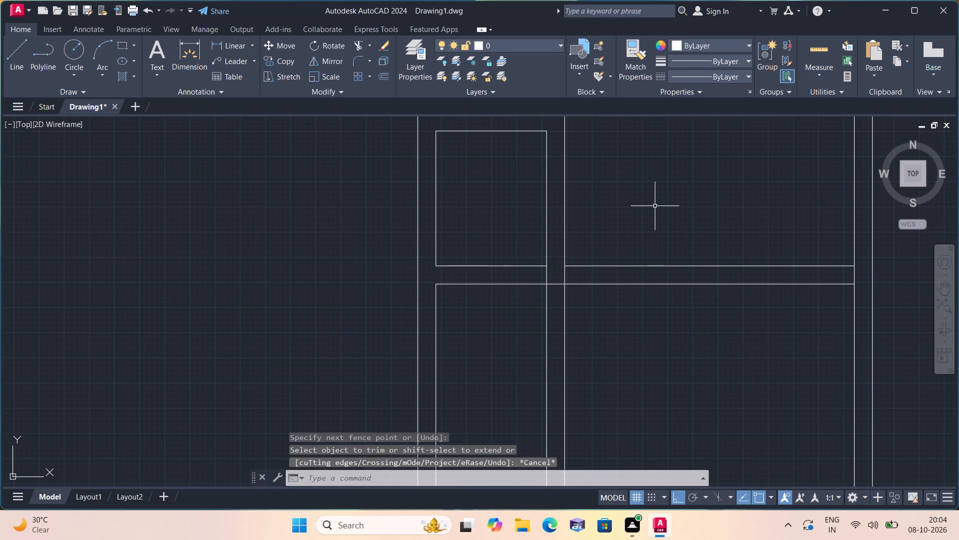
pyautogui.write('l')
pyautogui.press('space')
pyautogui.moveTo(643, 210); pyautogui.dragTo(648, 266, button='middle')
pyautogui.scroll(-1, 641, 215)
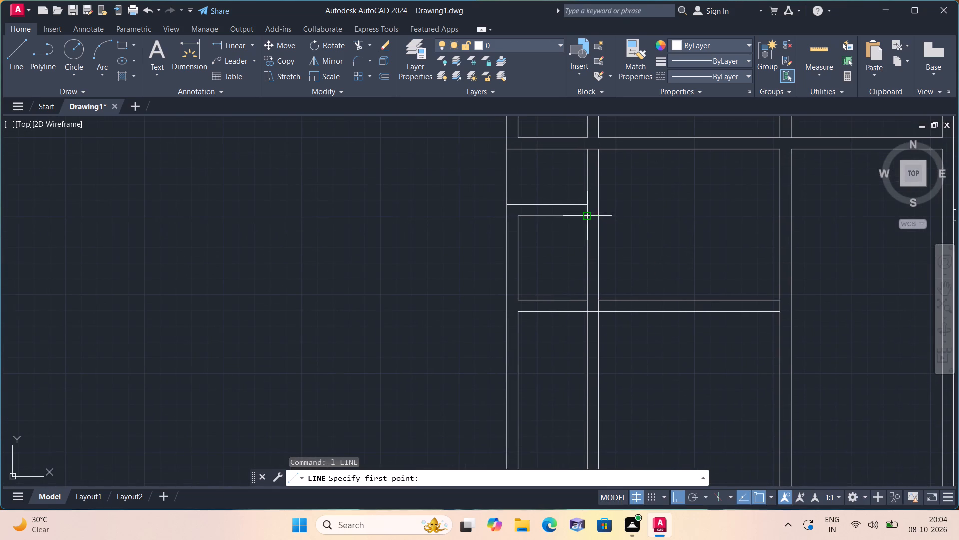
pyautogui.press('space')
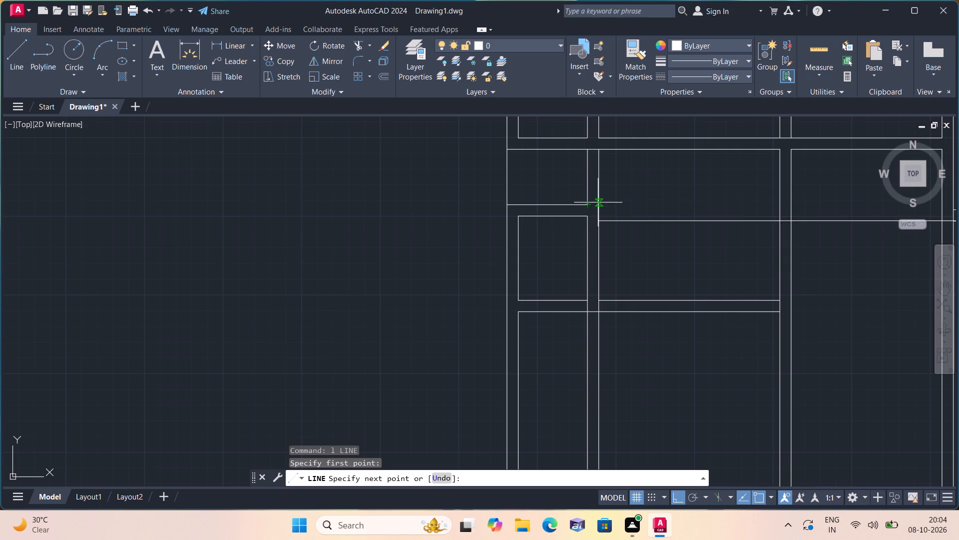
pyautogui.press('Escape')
# Draw a line continuing the upper left-hand partition's upper edge across the first interior wall to its right line.
pyautogui.press('space')
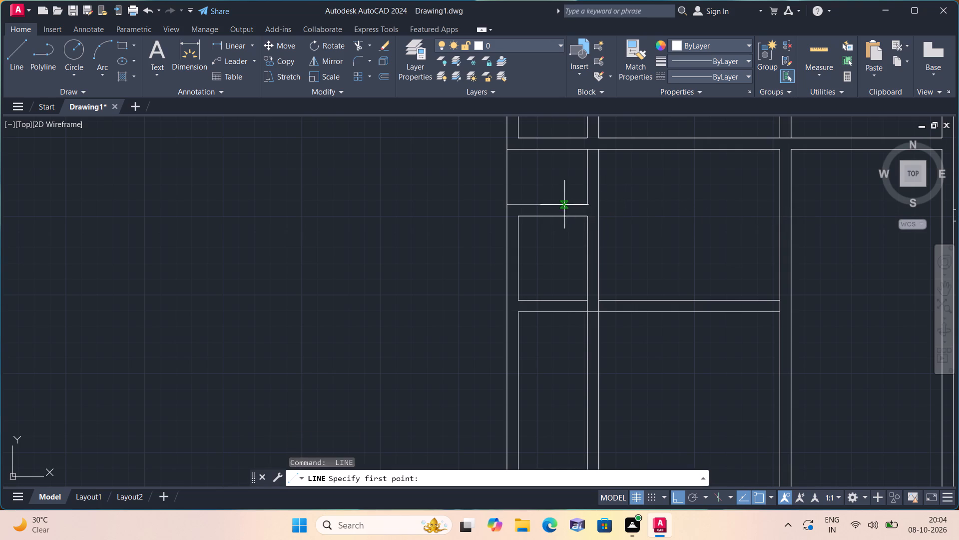
pyautogui.click(584, 205)
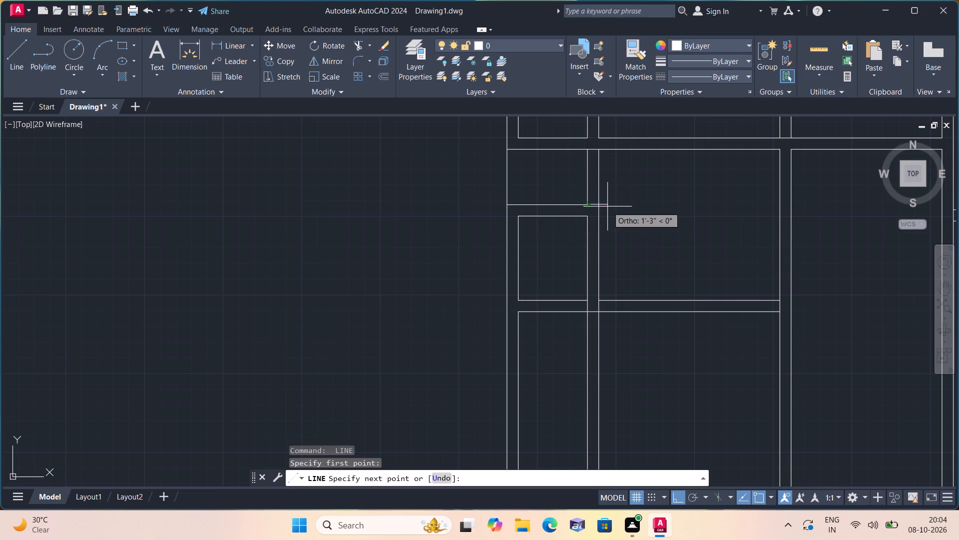
pyautogui.click(601, 206)
pyautogui.press('space')
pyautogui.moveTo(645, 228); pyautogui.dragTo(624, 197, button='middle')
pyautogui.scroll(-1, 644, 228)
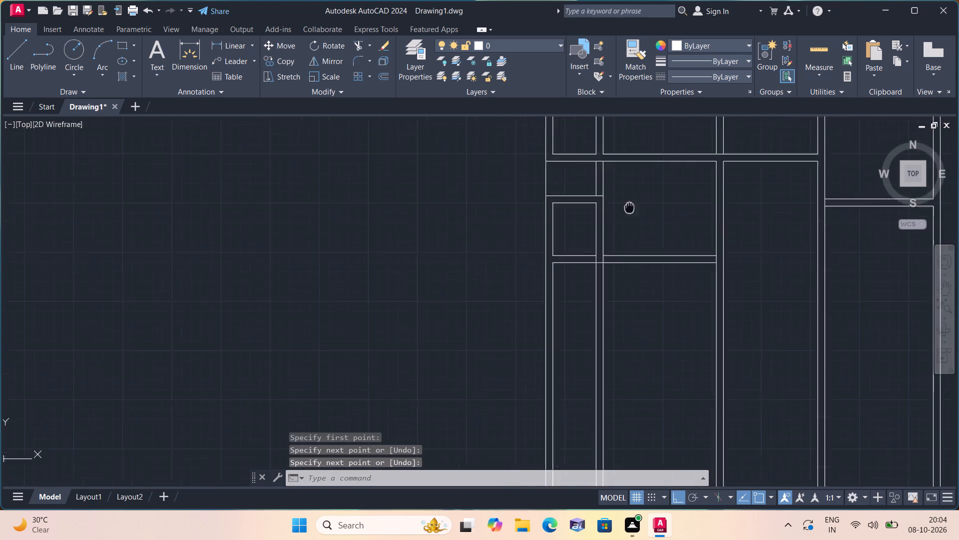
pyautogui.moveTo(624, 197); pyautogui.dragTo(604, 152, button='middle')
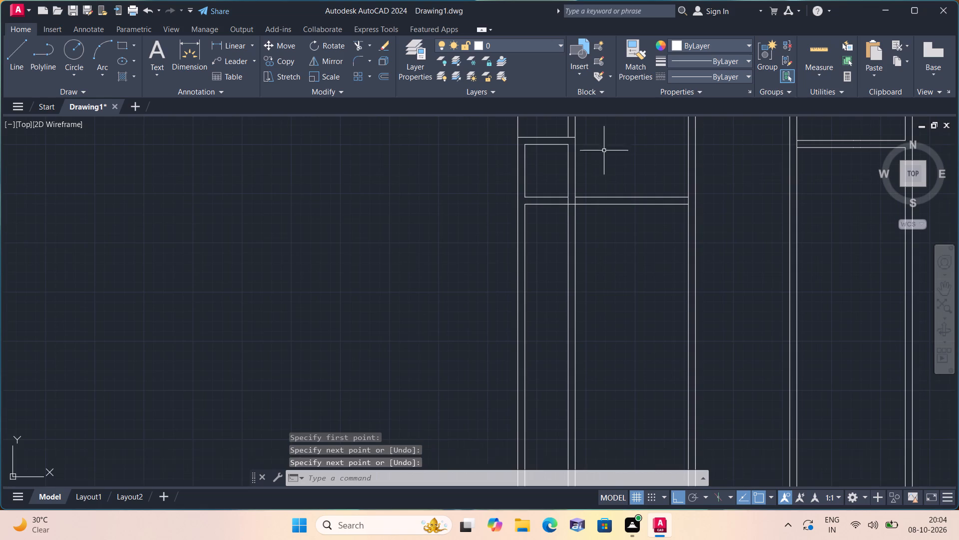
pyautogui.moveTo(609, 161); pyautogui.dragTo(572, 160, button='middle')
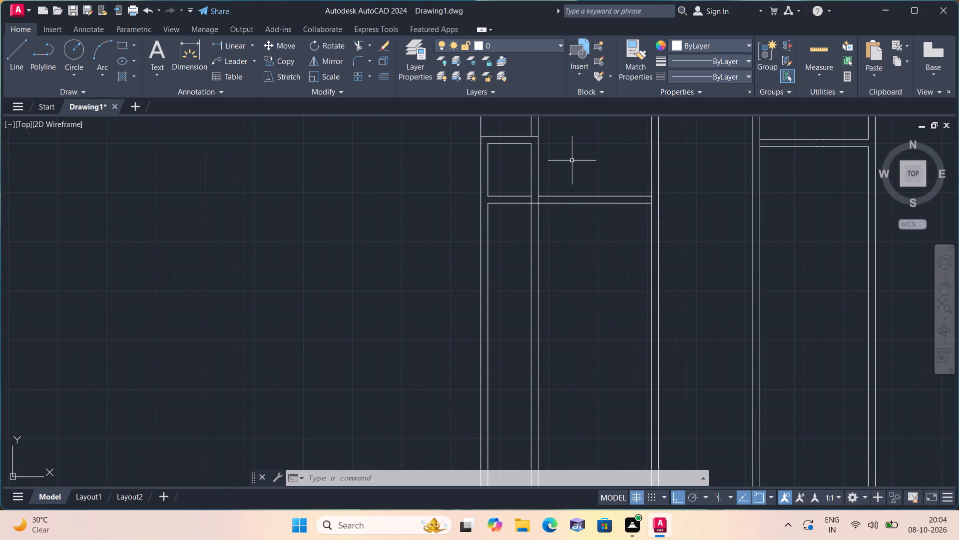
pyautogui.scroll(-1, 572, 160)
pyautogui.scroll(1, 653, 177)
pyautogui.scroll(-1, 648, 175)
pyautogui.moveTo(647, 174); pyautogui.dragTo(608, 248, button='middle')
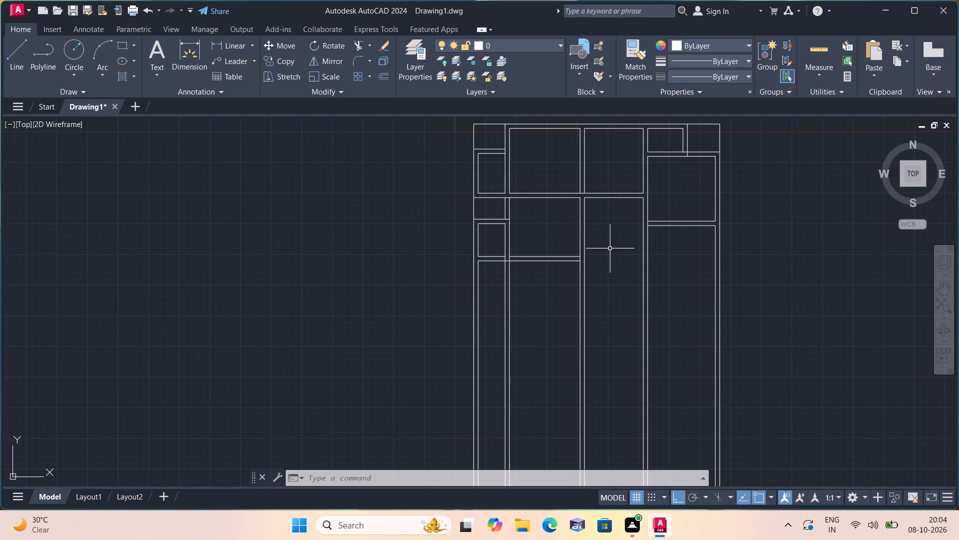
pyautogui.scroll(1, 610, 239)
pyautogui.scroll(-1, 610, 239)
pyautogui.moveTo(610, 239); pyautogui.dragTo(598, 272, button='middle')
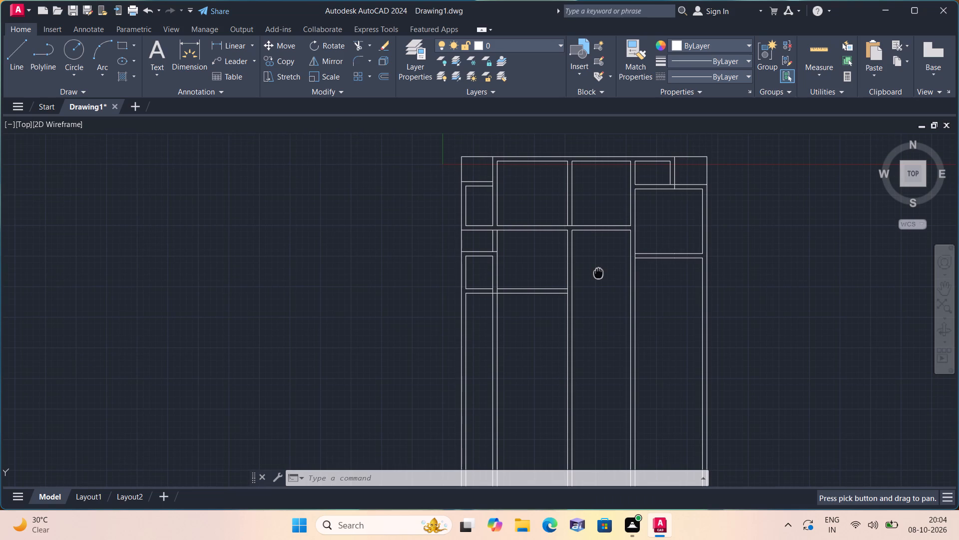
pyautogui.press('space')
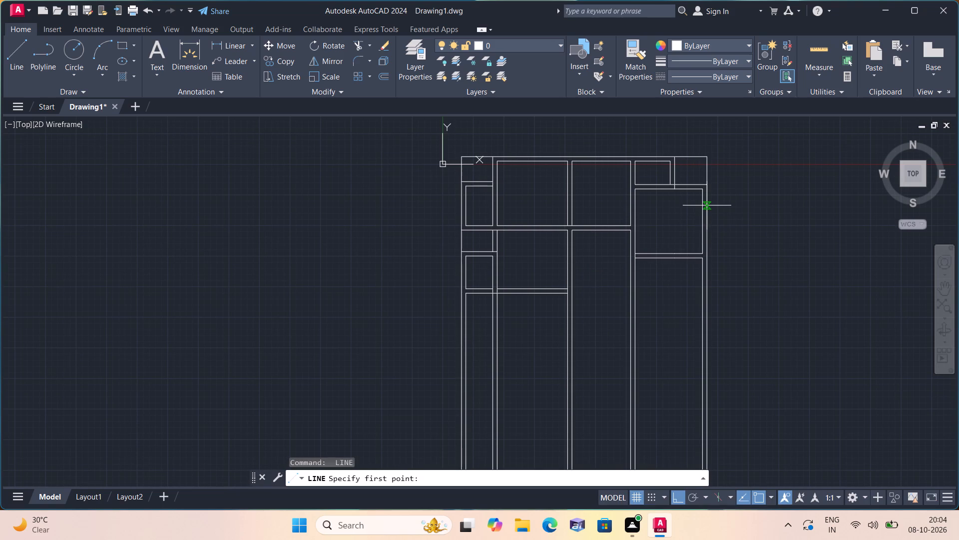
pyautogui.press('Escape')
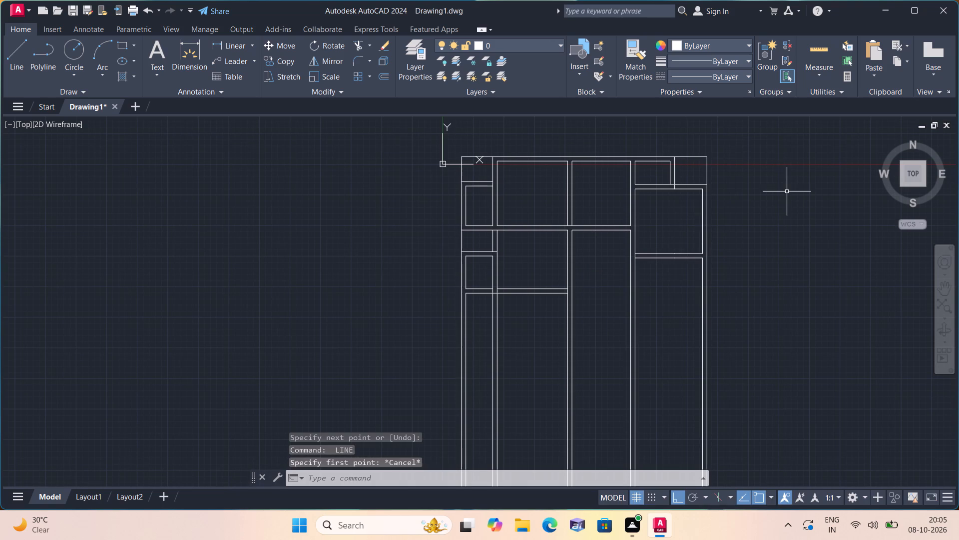
# Measure the clear width of the top-row room between the second and third interior walls with a linear dimension.
pyautogui.click(234, 43)
pyautogui.scroll(1, 561, 200)
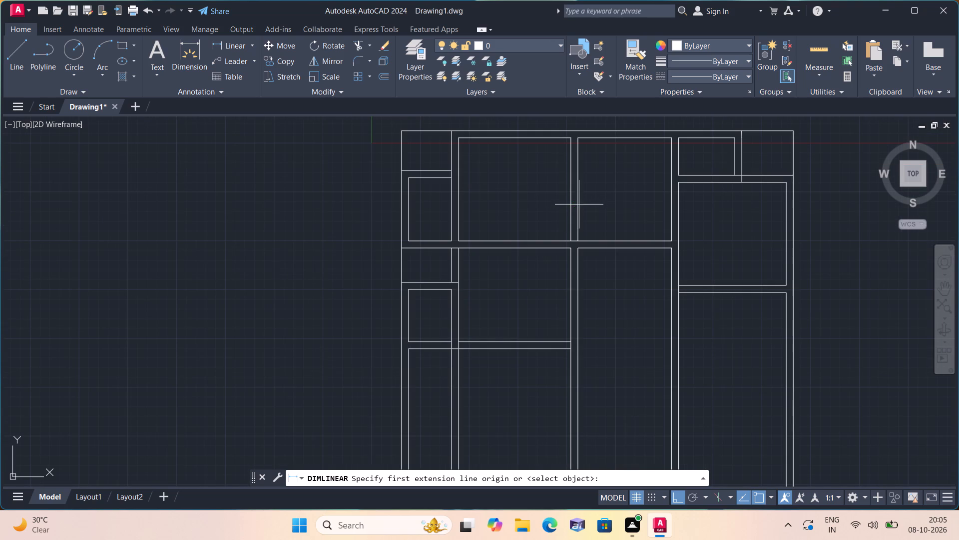
pyautogui.click(578, 203)
pyautogui.click(671, 201)
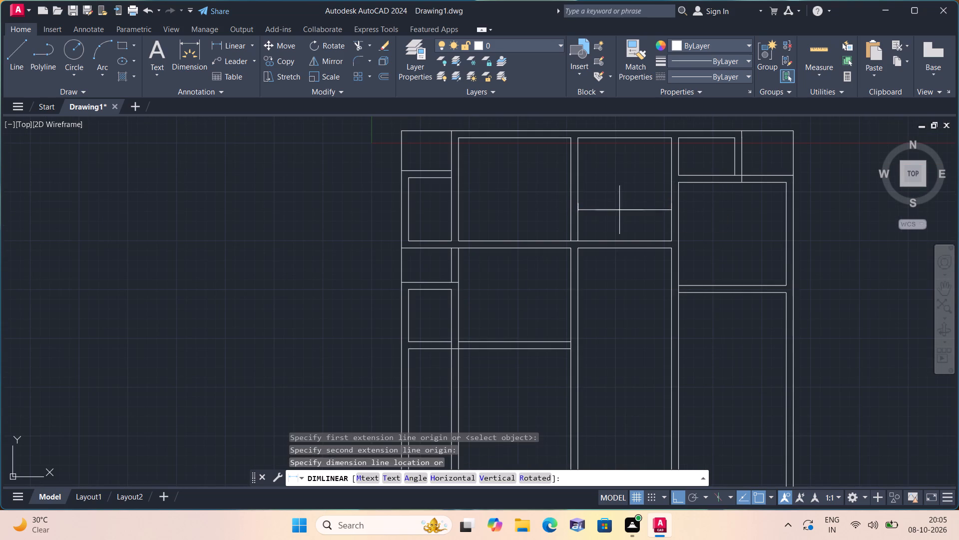
pyautogui.scroll(9, 619, 209)
pyautogui.scroll(-7, 632, 209)
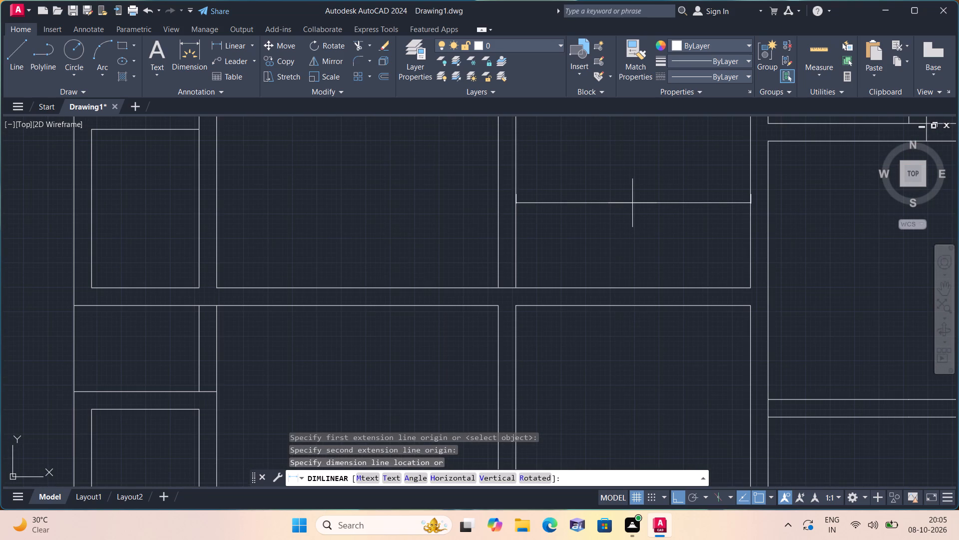
pyautogui.press('Escape')
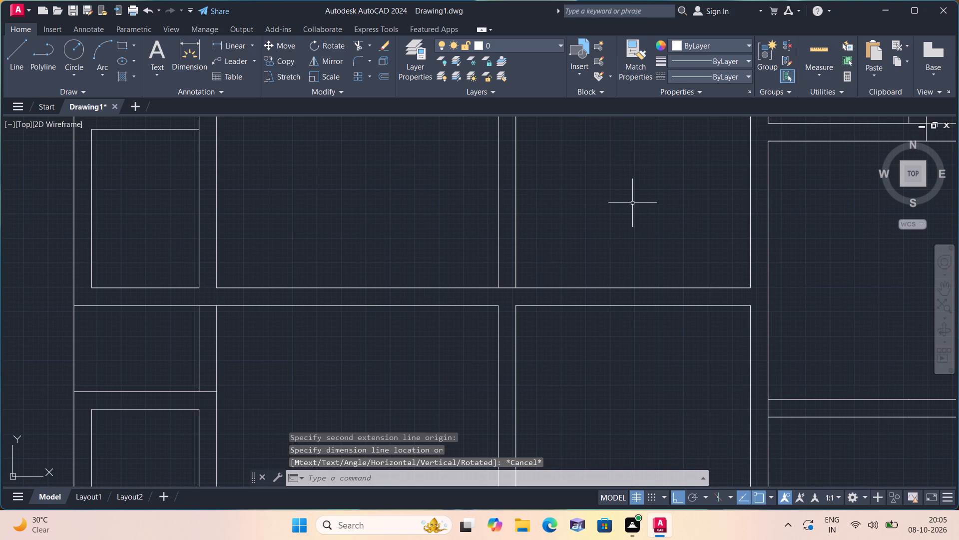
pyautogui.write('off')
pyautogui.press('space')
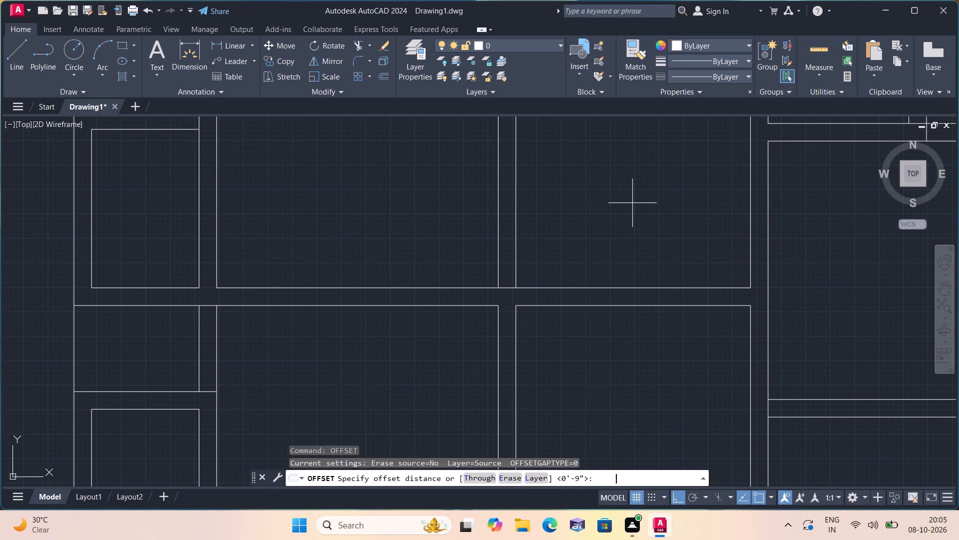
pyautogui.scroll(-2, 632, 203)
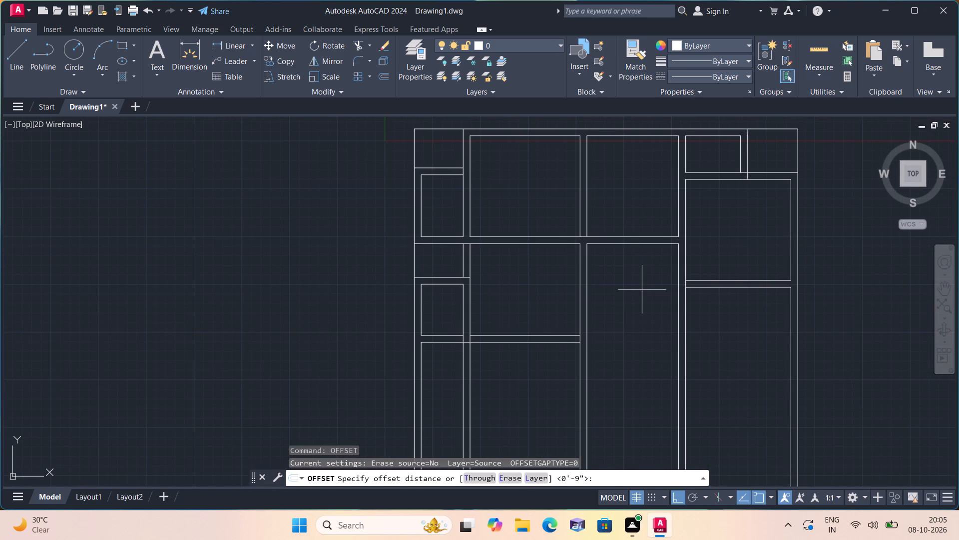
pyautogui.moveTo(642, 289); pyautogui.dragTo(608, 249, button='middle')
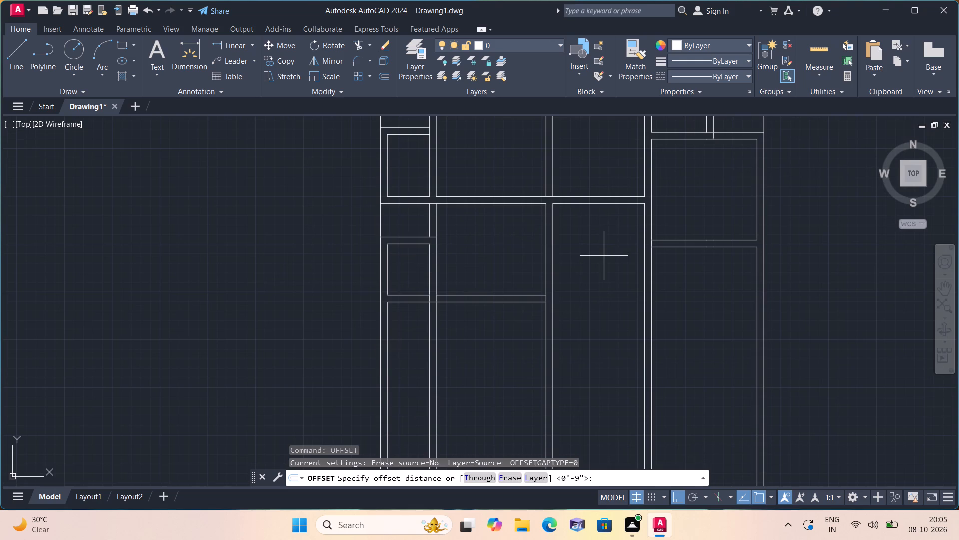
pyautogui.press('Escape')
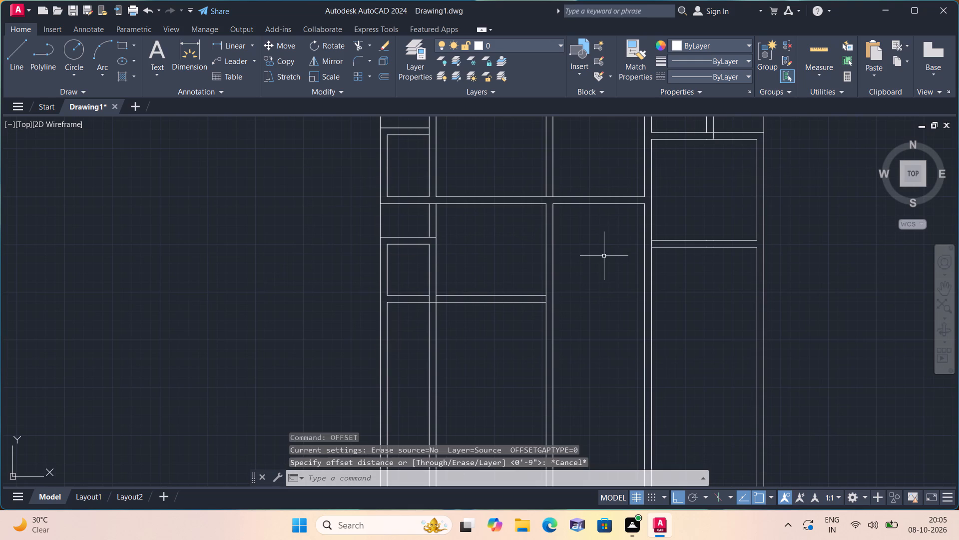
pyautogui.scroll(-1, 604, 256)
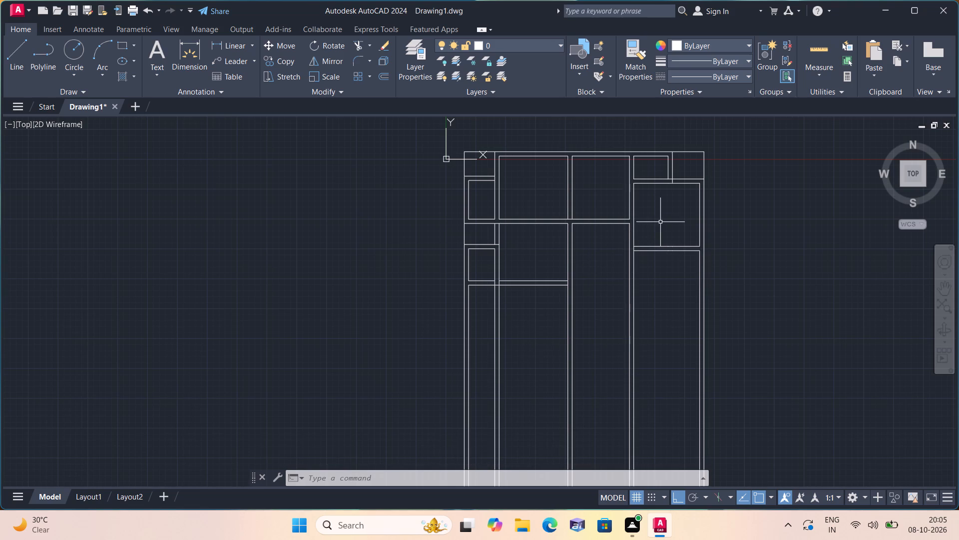
# Examine the floor plan's upper rooms, their partition junctions and the long wall lines continuing below them.
pyautogui.moveTo(661, 222); pyautogui.dragTo(652, 211, button='middle')
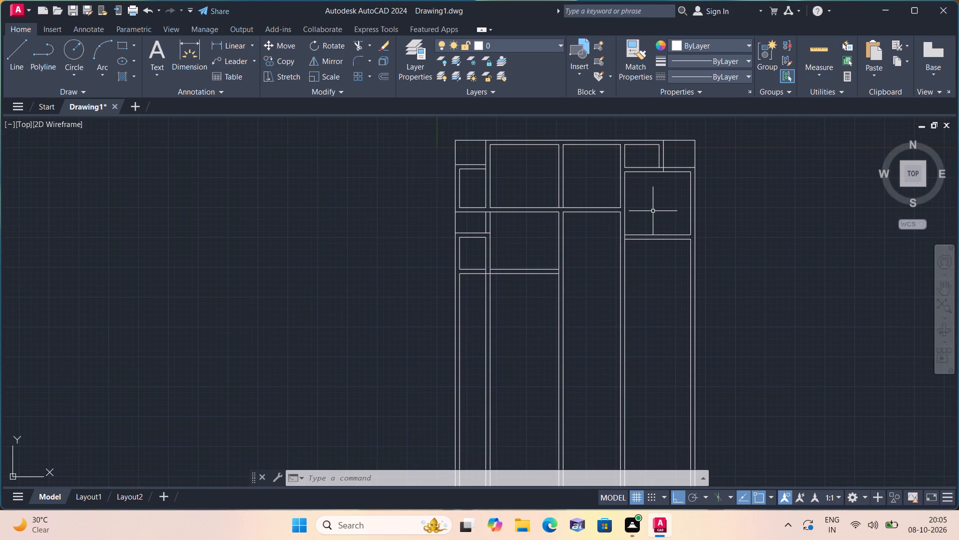
pyautogui.scroll(-1, 653, 211)
pyautogui.scroll(1, 653, 211)
pyautogui.scroll(-1, 653, 211)
pyautogui.scroll(1, 683, 230)
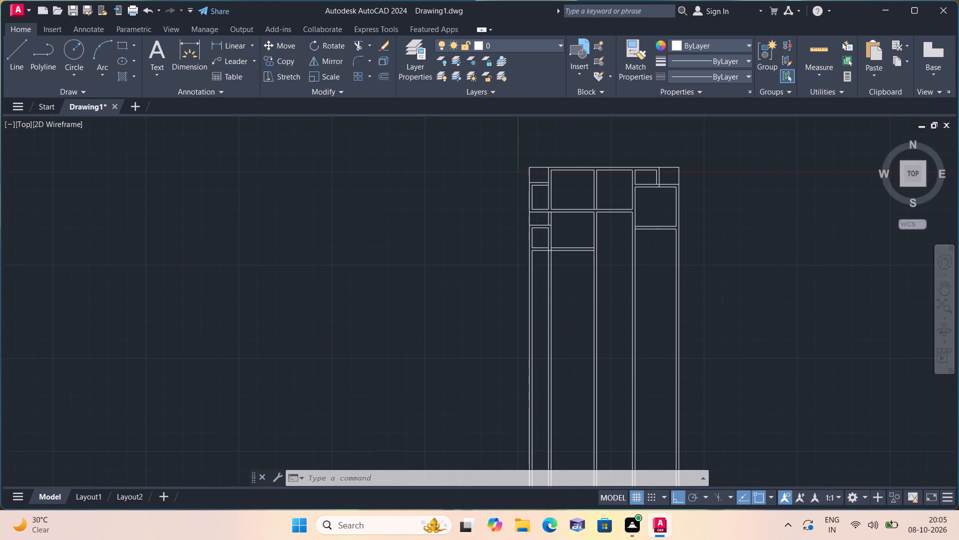
pyautogui.scroll(-1, 691, 229)
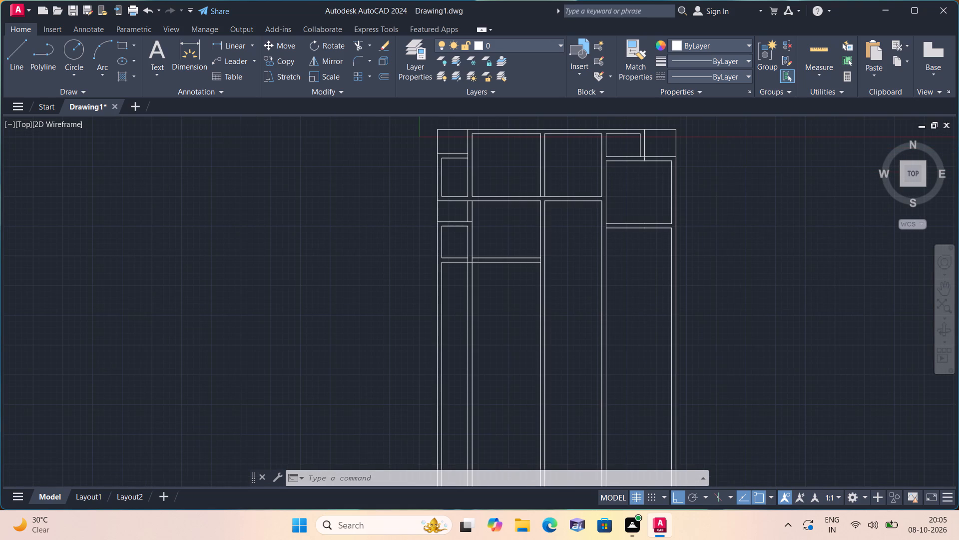
pyautogui.scroll(1, 701, 229)
pyautogui.scroll(-1, 701, 229)
pyautogui.moveTo(701, 229); pyautogui.dragTo(640, 230, button='middle')
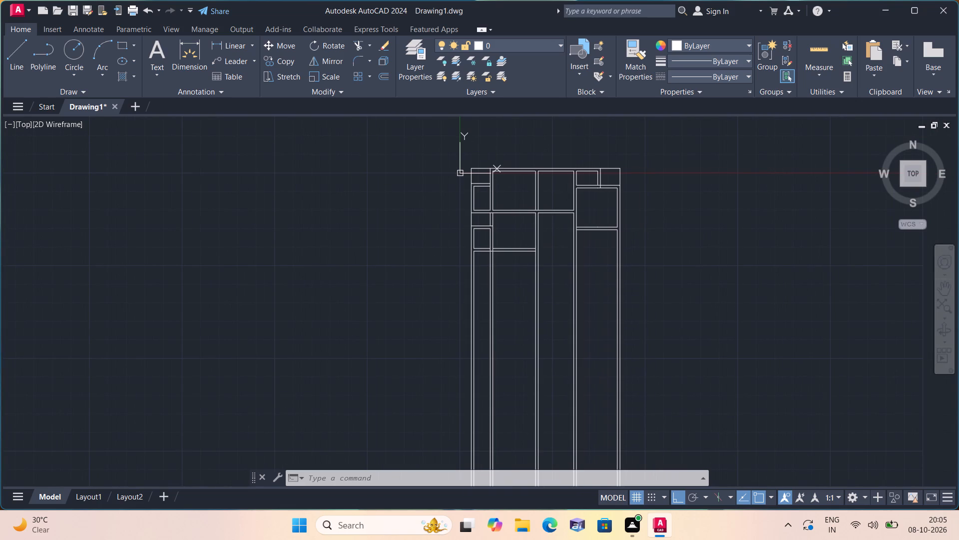
pyautogui.scroll(-1, 640, 230)
pyautogui.scroll(1, 641, 229)
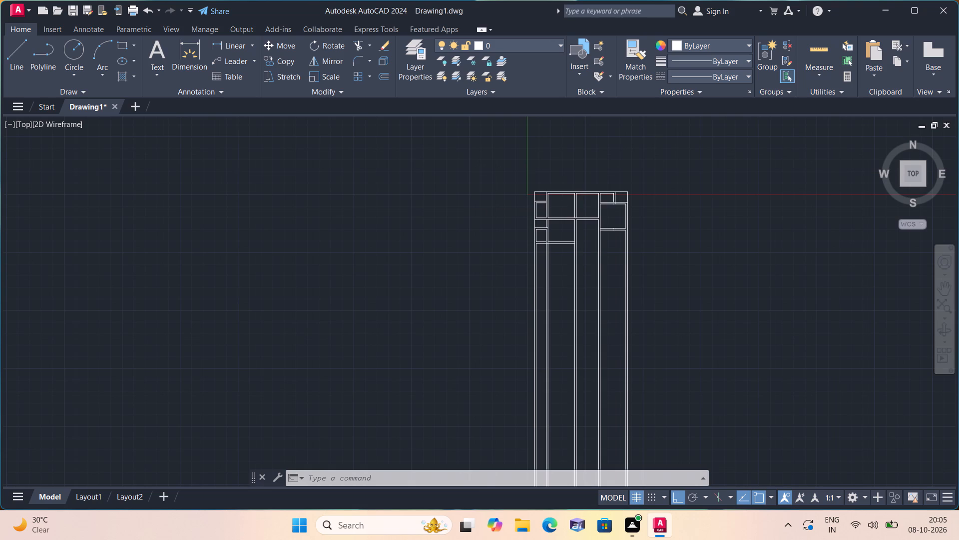
pyautogui.scroll(1, 660, 293)
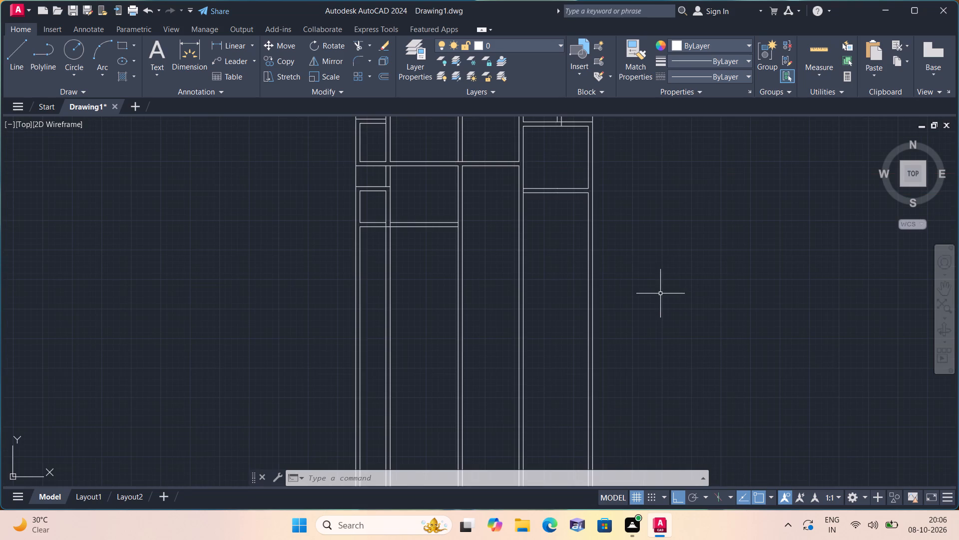
pyautogui.scroll(-1, 660, 293)
pyautogui.scroll(1, 651, 277)
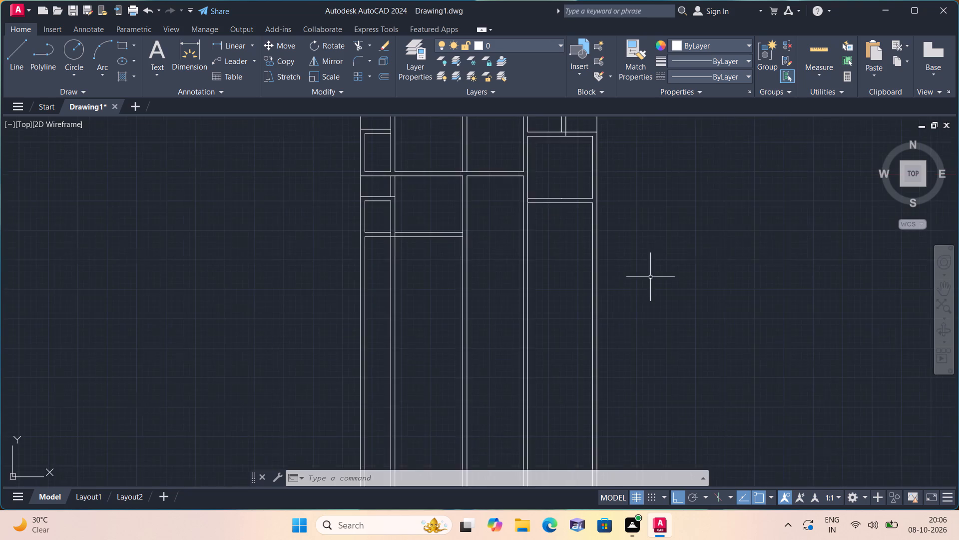
pyautogui.moveTo(643, 276); pyautogui.dragTo(599, 291, button='middle')
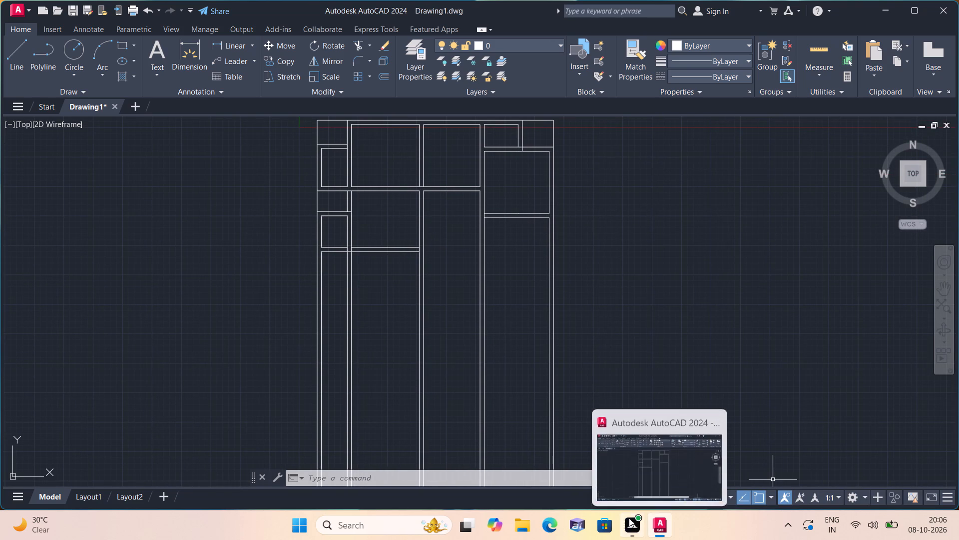
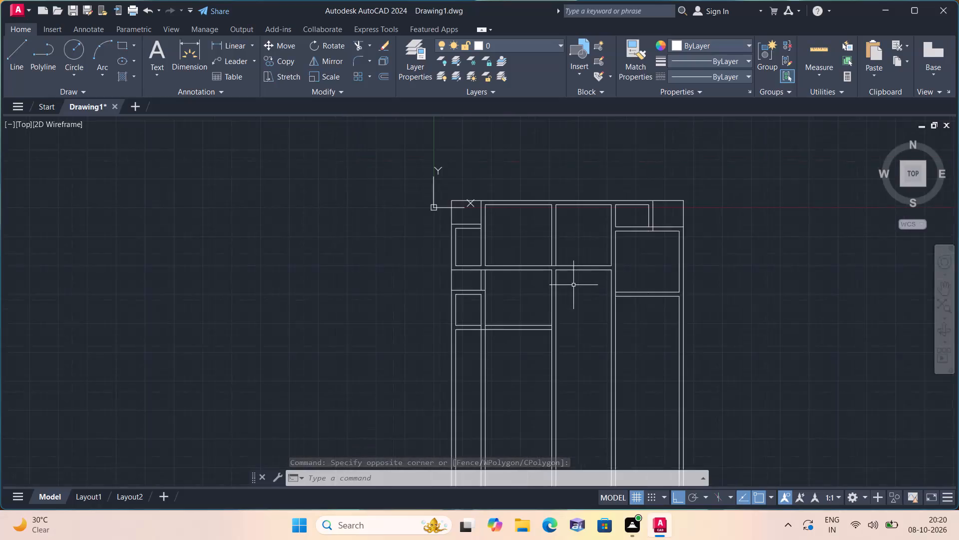
# Examine the floor plan's upper rooms, partitions and the long wall lines running below them.
pyautogui.moveTo(573, 285); pyautogui.dragTo(553, 366, button='middle')
pyautogui.moveTo(548, 382); pyautogui.dragTo(539, 315, button='middle')
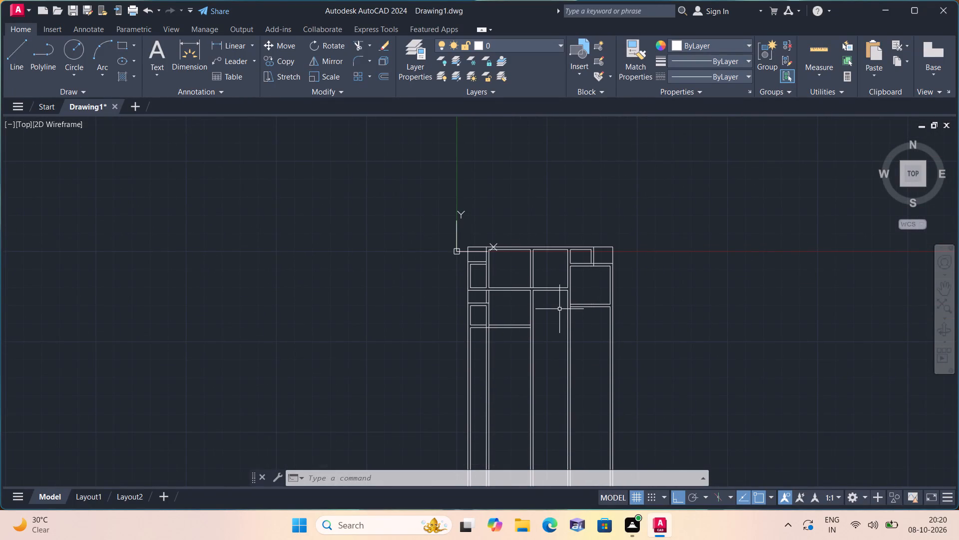
pyautogui.scroll(2, 548, 304)
pyautogui.moveTo(548, 304); pyautogui.dragTo(585, 380, button='middle')
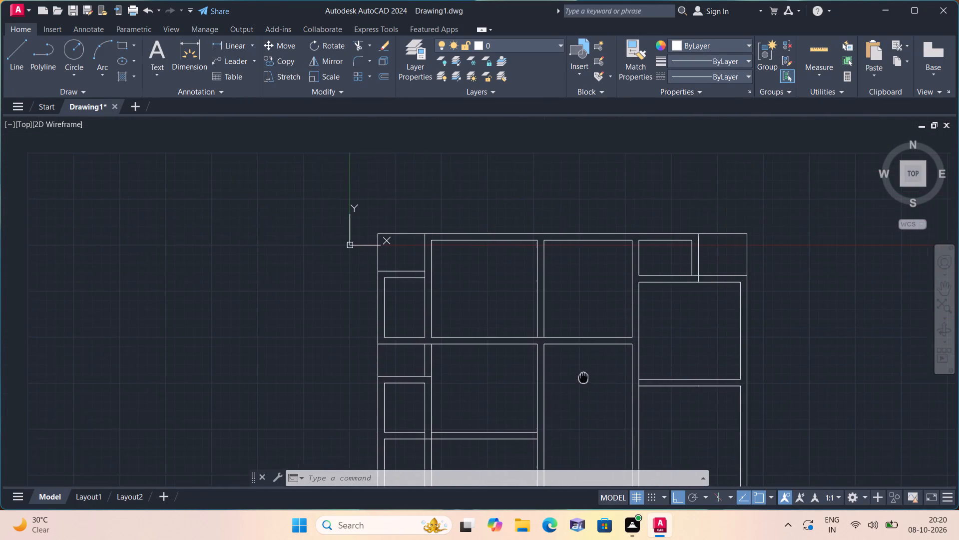
pyautogui.moveTo(585, 380); pyautogui.dragTo(585, 380, button='middle')
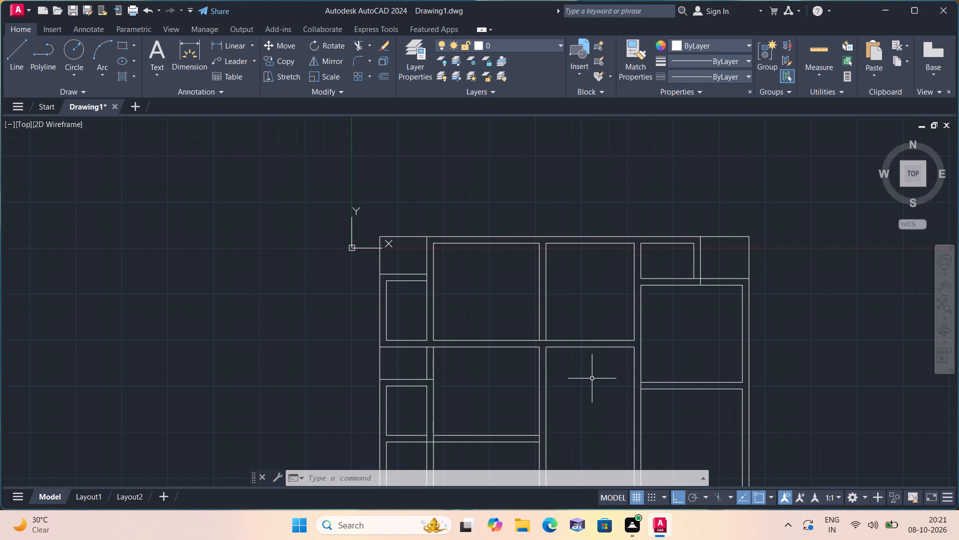
pyautogui.scroll(1, 589, 349)
pyautogui.scroll(-1, 589, 349)
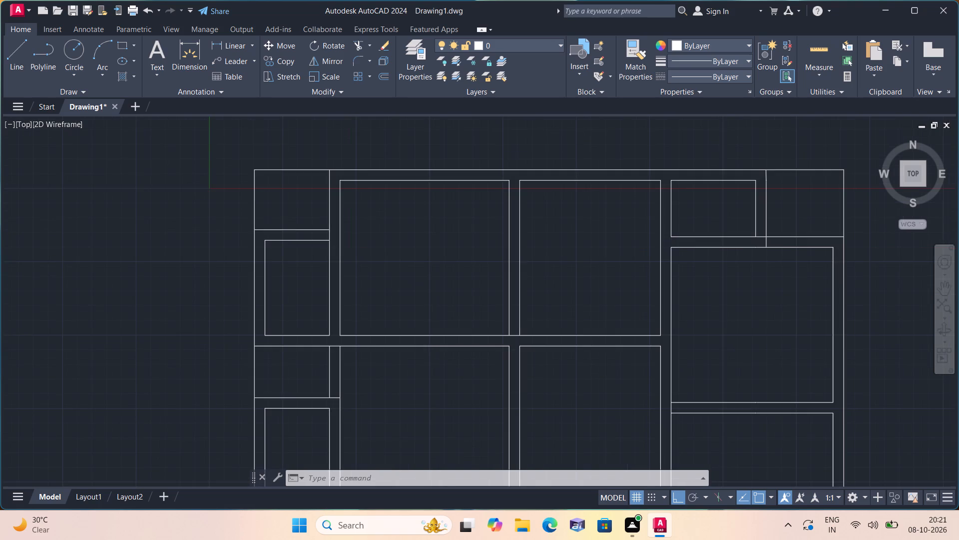
pyautogui.scroll(-2, 589, 349)
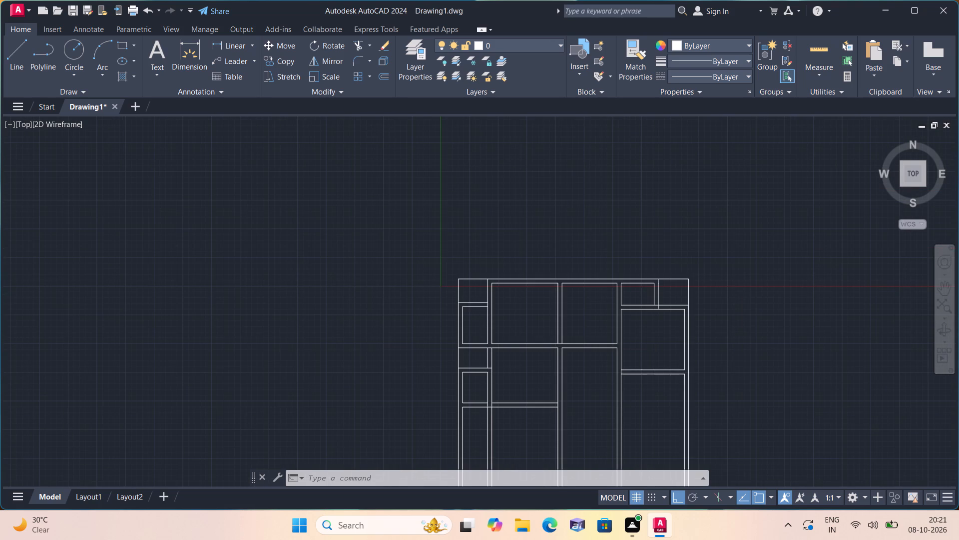
pyautogui.scroll(-1, 589, 349)
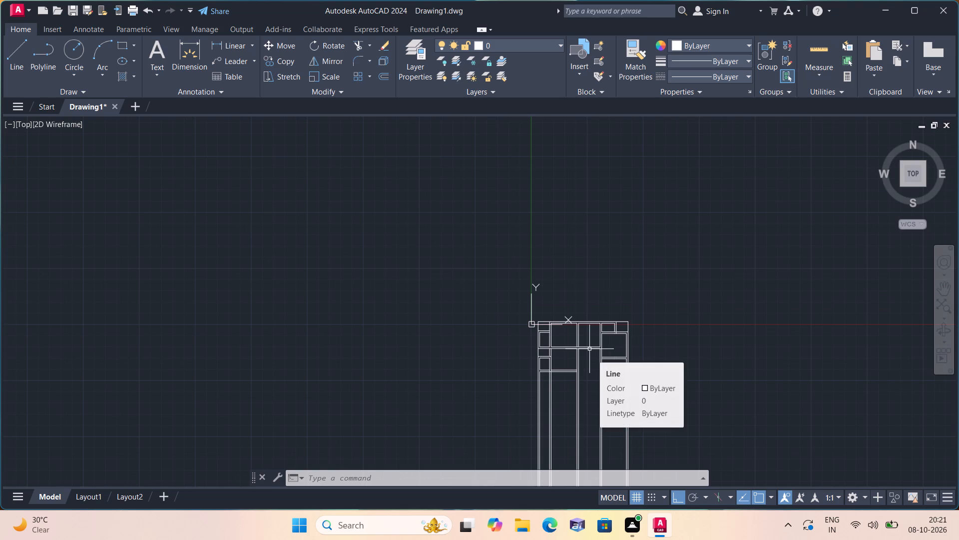
pyautogui.moveTo(596, 367); pyautogui.dragTo(535, 286, button='middle')
pyautogui.scroll(1, 535, 286)
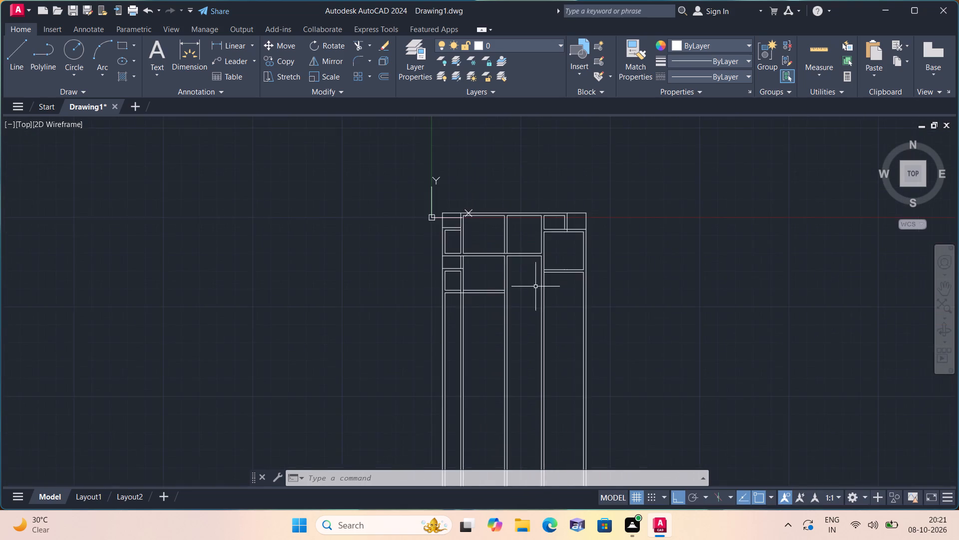
pyautogui.scroll(2, 536, 286)
pyautogui.moveTo(614, 283); pyautogui.dragTo(527, 258, button='middle')
pyautogui.moveTo(524, 294); pyautogui.dragTo(490, 237, button='middle')
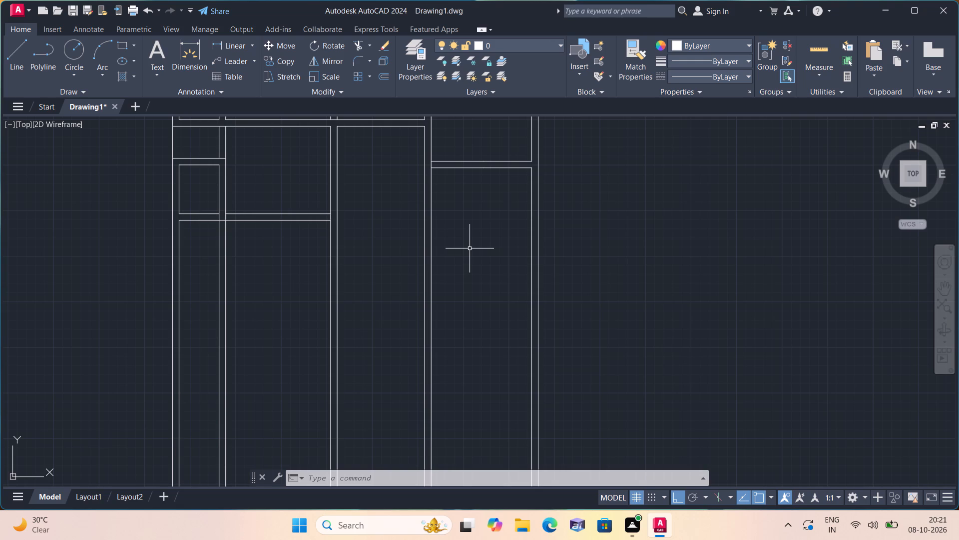
pyautogui.moveTo(468, 192); pyautogui.dragTo(489, 329, button='middle')
pyautogui.moveTo(500, 245); pyautogui.dragTo(508, 271, button='middle')
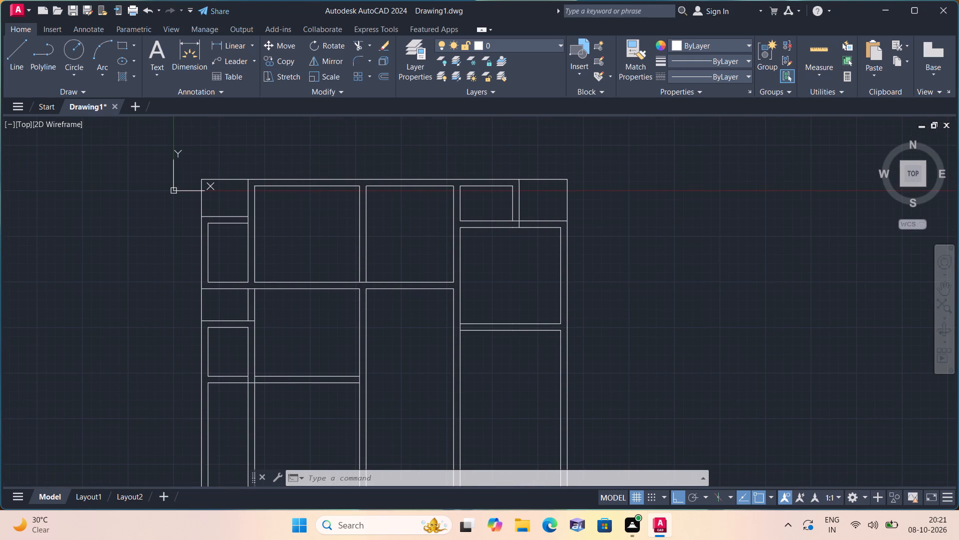
pyautogui.scroll(1, 508, 271)
pyautogui.scroll(-1, 508, 271)
pyautogui.moveTo(510, 276); pyautogui.dragTo(480, 240, button='middle')
pyautogui.scroll(-1, 484, 324)
pyautogui.moveTo(484, 324); pyautogui.dragTo(488, 265, button='middle')
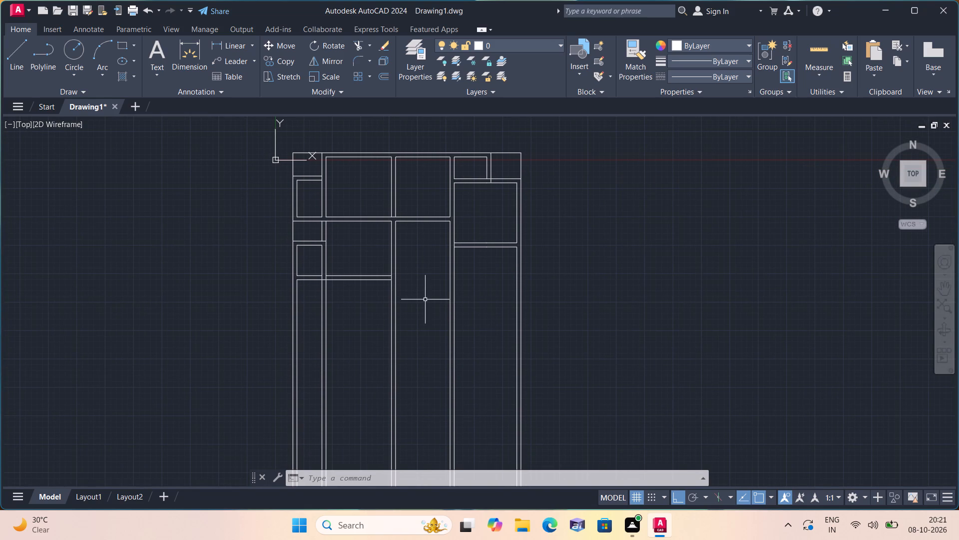
# Extend both lines of the lowest left-hand partition across the second and third interior walls to the right outer wall's inner line.
pyautogui.write('exten')
pyautogui.press('space')
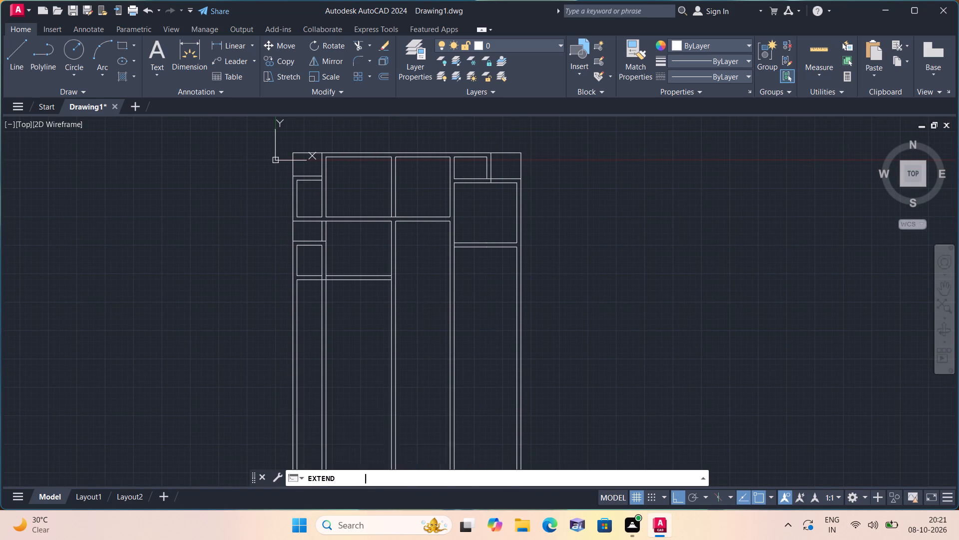
pyautogui.moveTo(351, 261); pyautogui.dragTo(369, 338)
pyautogui.moveTo(373, 261); pyautogui.dragTo(388, 323)
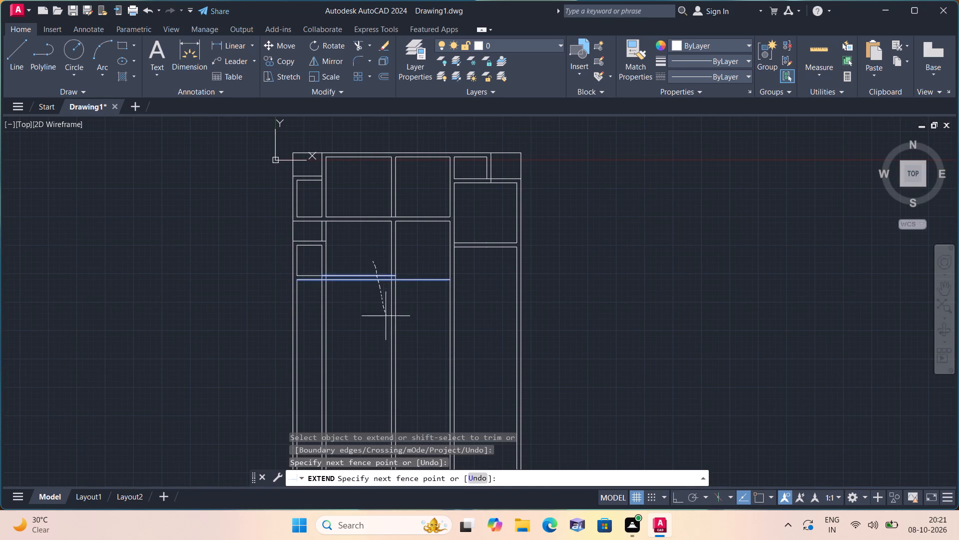
pyautogui.moveTo(388, 323); pyautogui.dragTo(388, 334)
pyautogui.click(392, 269)
pyautogui.moveTo(364, 261); pyautogui.dragTo(368, 322)
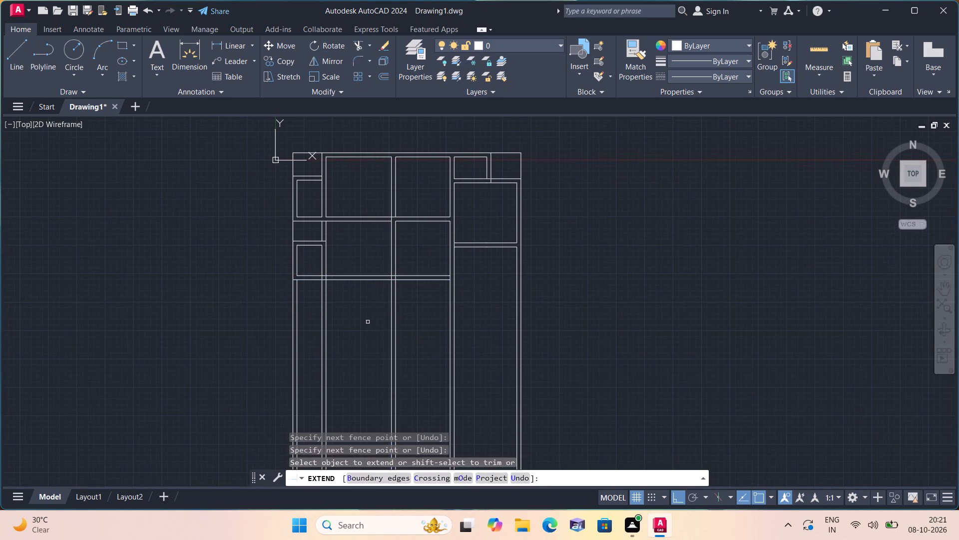
pyautogui.moveTo(345, 251); pyautogui.dragTo(355, 305)
pyautogui.moveTo(419, 254); pyautogui.dragTo(431, 325)
pyautogui.moveTo(424, 260); pyautogui.dragTo(424, 299)
pyautogui.press('Escape')
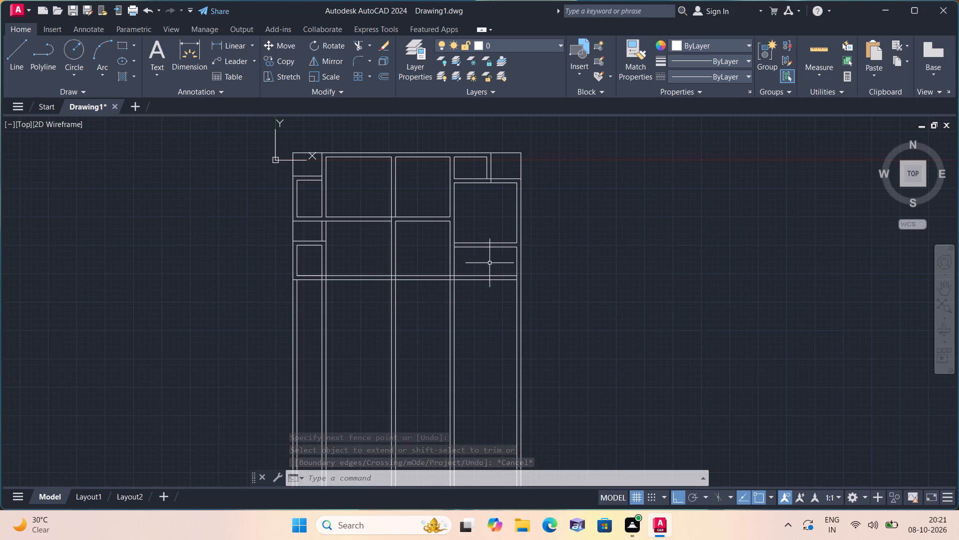
# Examine the extended partition and the wall junctions of the rooms above it.
pyautogui.moveTo(482, 249); pyautogui.dragTo(536, 339, button='middle')
pyautogui.scroll(1, 536, 346)
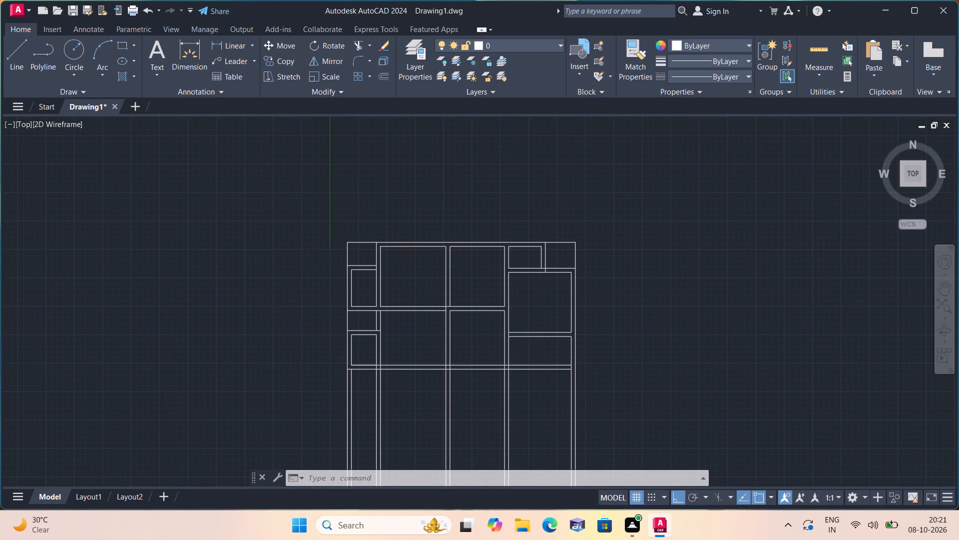
pyautogui.scroll(1, 536, 346)
pyautogui.moveTo(536, 346); pyautogui.dragTo(526, 321, button='middle')
pyautogui.scroll(-1, 536, 346)
pyautogui.moveTo(526, 321); pyautogui.dragTo(580, 440, button='middle')
pyautogui.scroll(1, 580, 440)
pyautogui.moveTo(626, 382); pyautogui.dragTo(619, 373, button='middle')
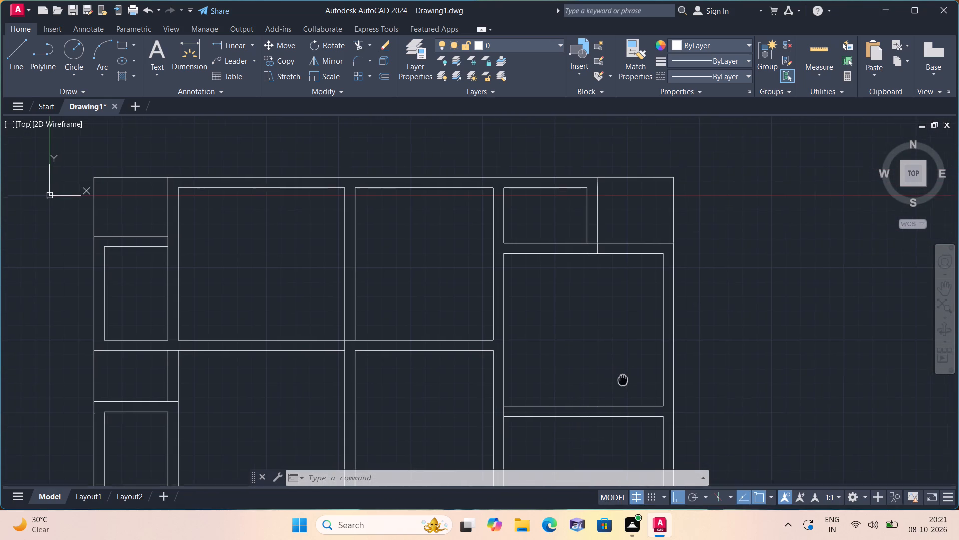
pyautogui.moveTo(619, 373); pyautogui.dragTo(613, 341, button='middle')
pyautogui.scroll(-1, 613, 340)
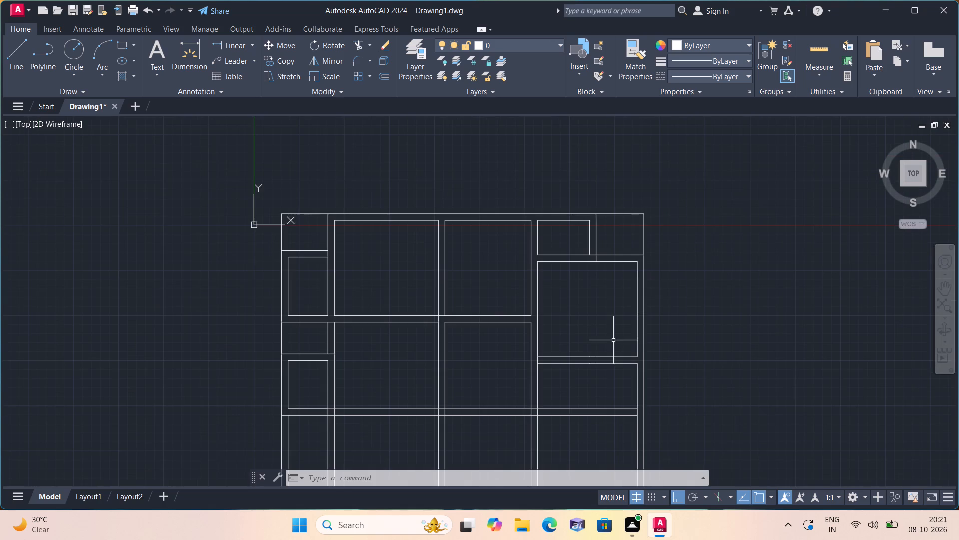
# Draw two lines continuing the top-left room's lower partition edges across the first interior wall to its right line.
pyautogui.scroll(2, 342, 252)
pyautogui.moveTo(342, 252); pyautogui.dragTo(446, 341, button='middle')
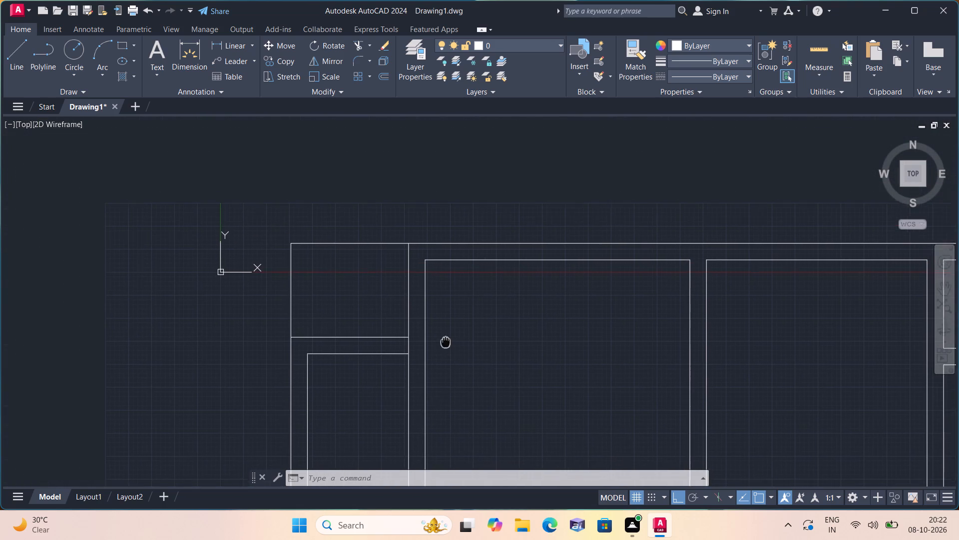
pyautogui.moveTo(446, 341); pyautogui.dragTo(449, 343, button='middle')
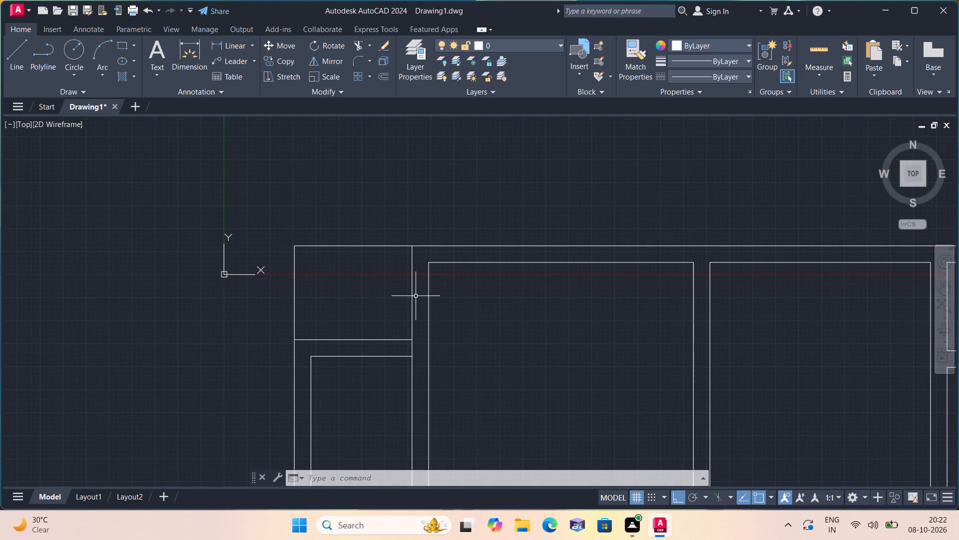
pyautogui.press('l')
pyautogui.press('space')
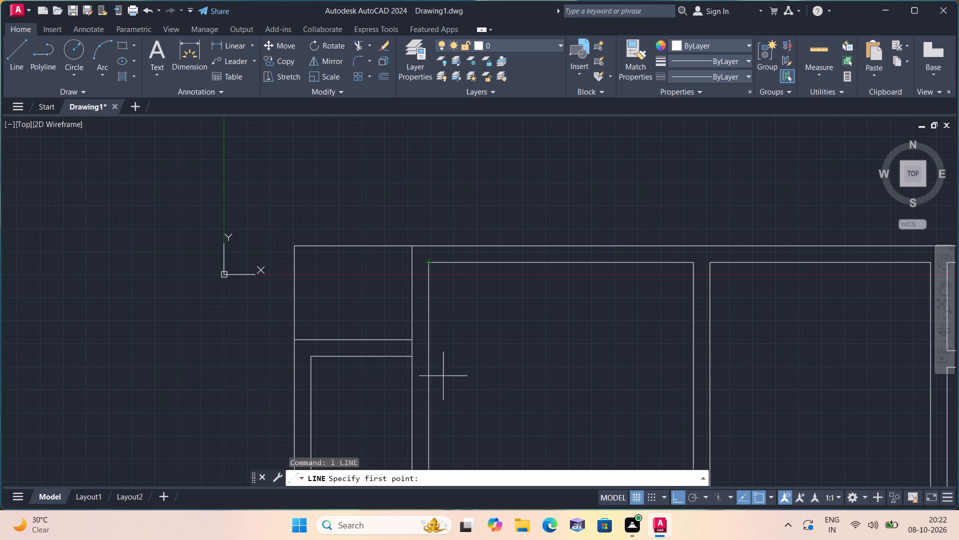
pyautogui.click(414, 342)
pyautogui.click(430, 342)
pyautogui.press('space')
pyautogui.press('space')
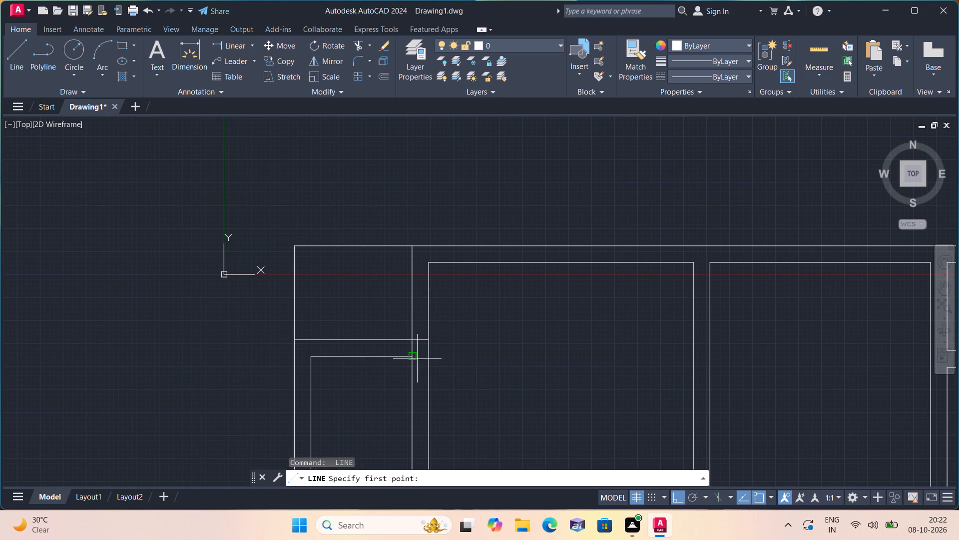
pyautogui.click(416, 357)
pyautogui.click(432, 359)
pyautogui.press('space')
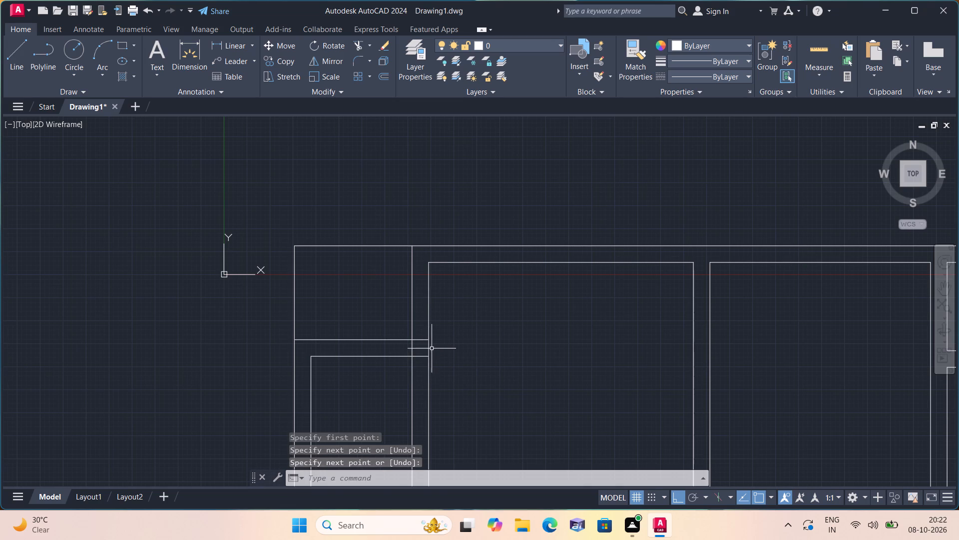
# Draw a door jamb line across the first interior wall 2' above the top-left partition's upper edge, and erase the 2' guide segment.
pyautogui.scroll(1, 425, 337)
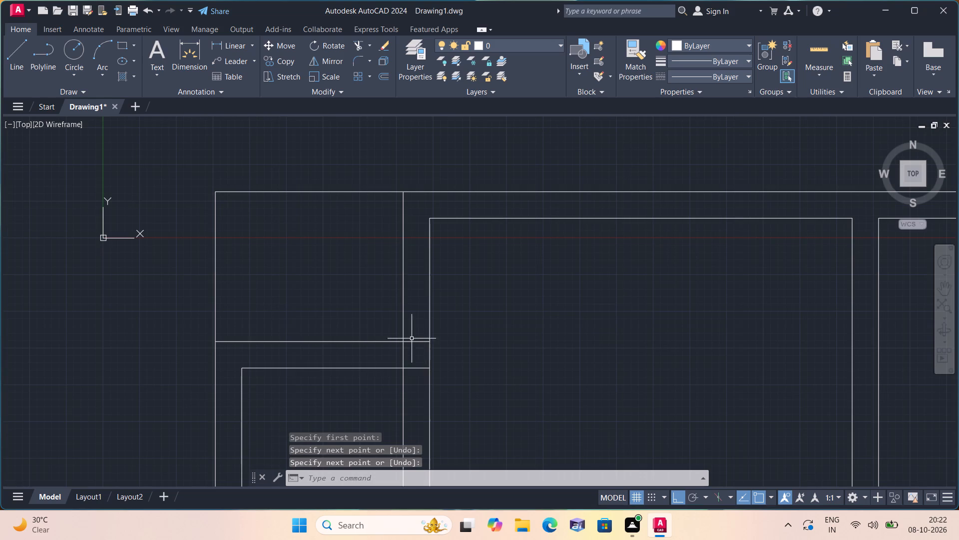
pyautogui.press('space')
pyautogui.click(404, 342)
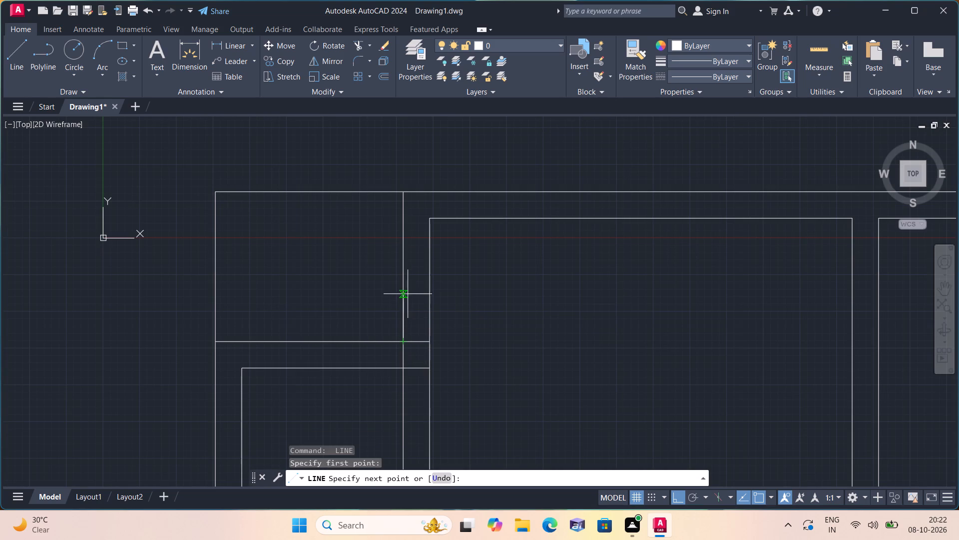
pyautogui.write("2'")
pyautogui.press('space')
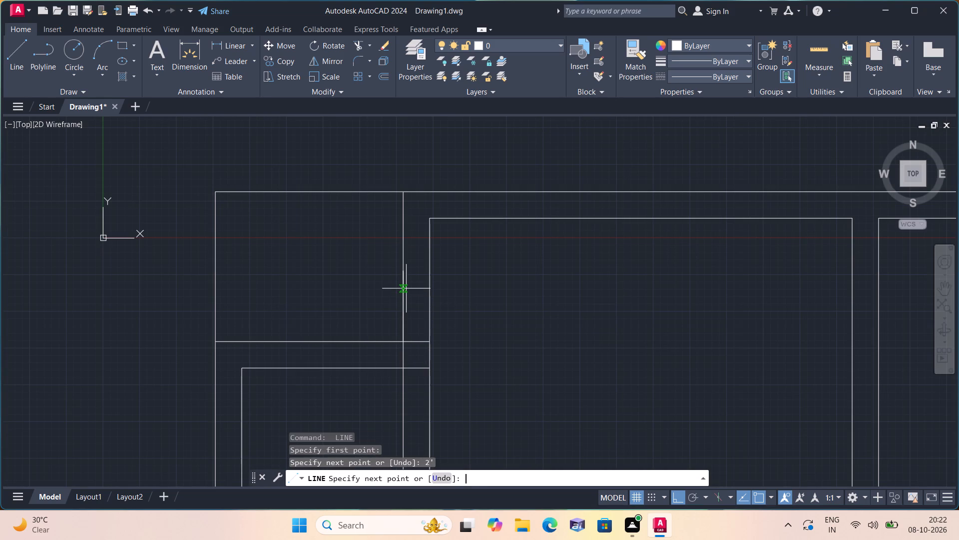
pyautogui.click(428, 271)
pyautogui.press('space')
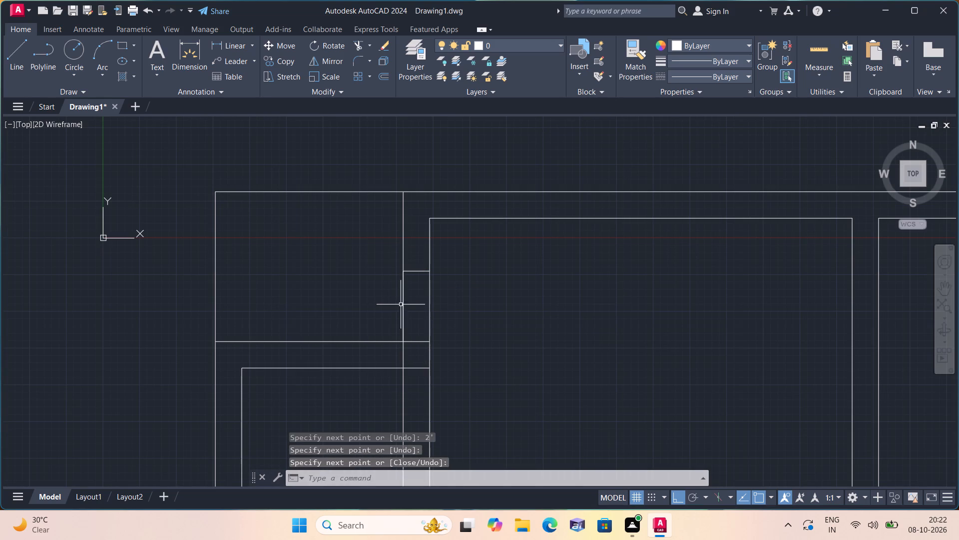
pyautogui.click(402, 304)
pyautogui.press('Delete')
pyautogui.scroll(-1, 511, 294)
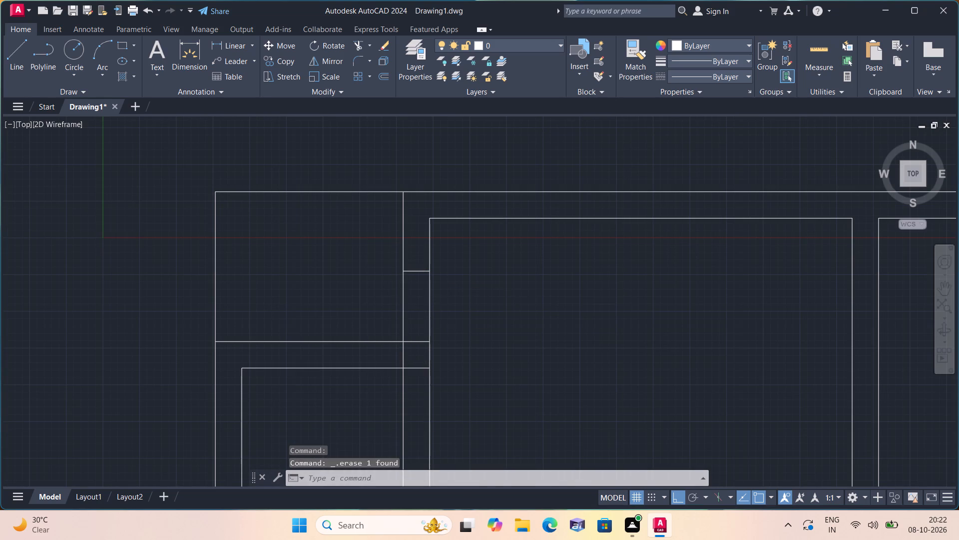
# Trim both first interior wall lines between the jamb line and the top-left partition's upper edge to open the doorway.
pyautogui.moveTo(509, 294); pyautogui.dragTo(491, 277, button='middle')
pyautogui.write('trim')
pyautogui.press('space')
pyautogui.click(491, 277)
pyautogui.click(379, 295)
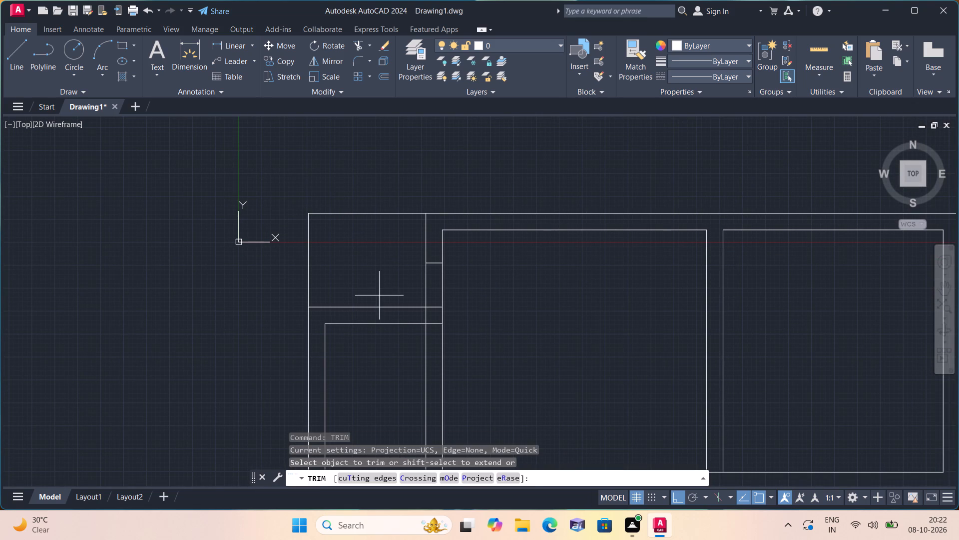
pyautogui.click(487, 285)
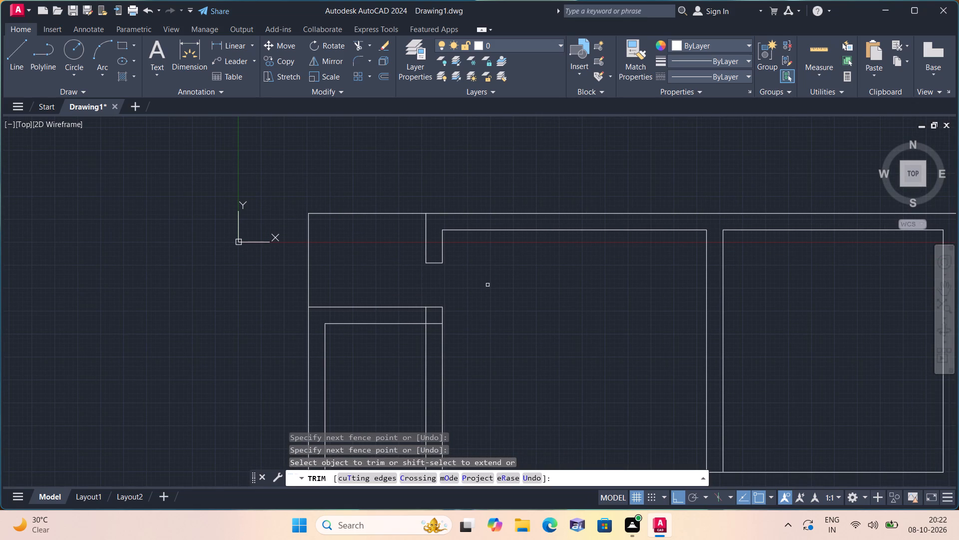
pyautogui.moveTo(514, 315); pyautogui.dragTo(495, 248, button='middle')
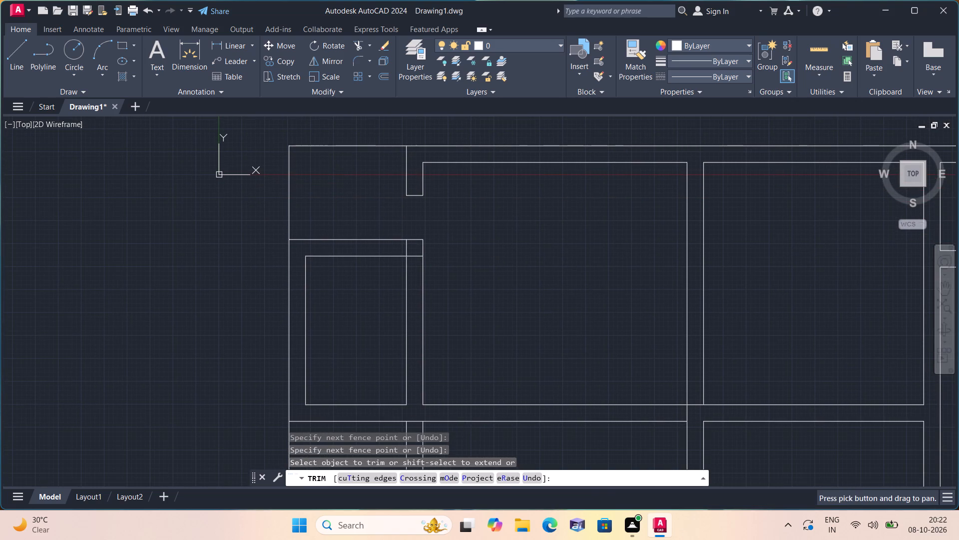
pyautogui.press('Escape')
# Draw a door jamb line across the first interior wall 2' below the top-left partition's lower edge, and erase the 2' guide segment.
pyautogui.press('l')
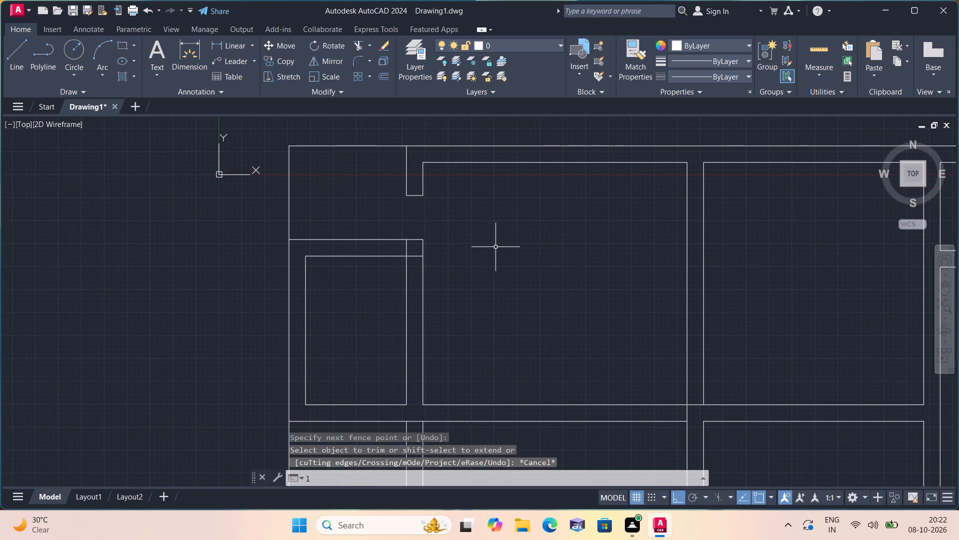
pyautogui.press('space')
pyautogui.click(410, 257)
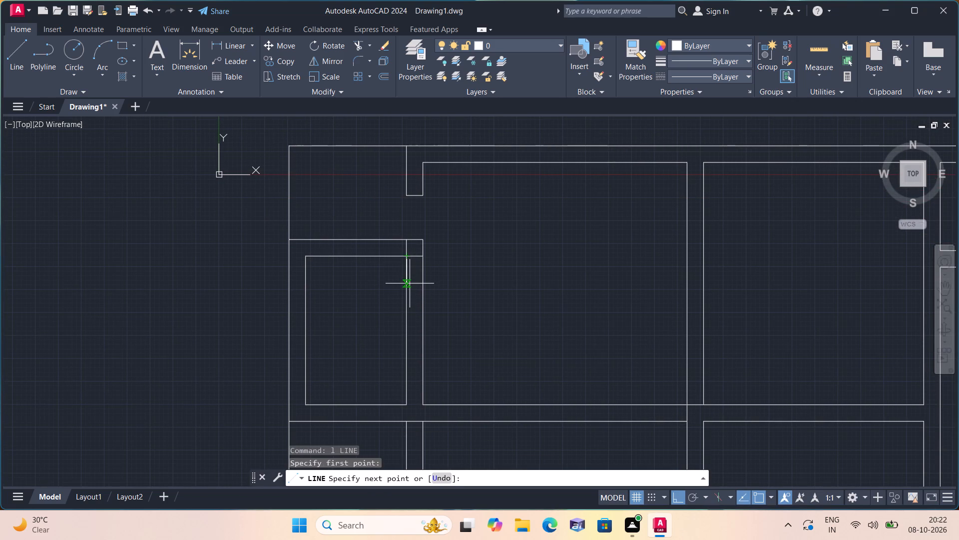
pyautogui.write("2'")
pyautogui.press('space')
pyautogui.click(425, 296)
pyautogui.press('space')
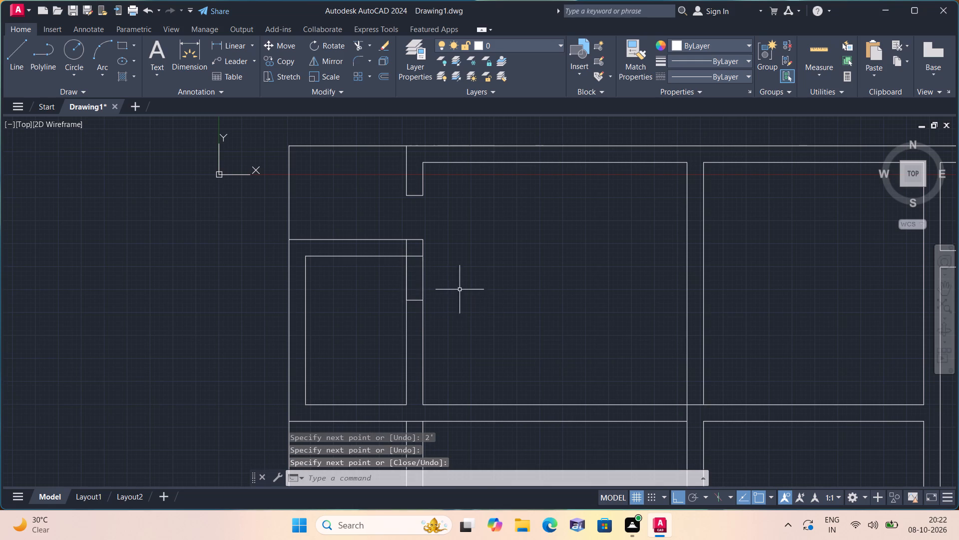
pyautogui.click(406, 277)
pyautogui.press('Delete')
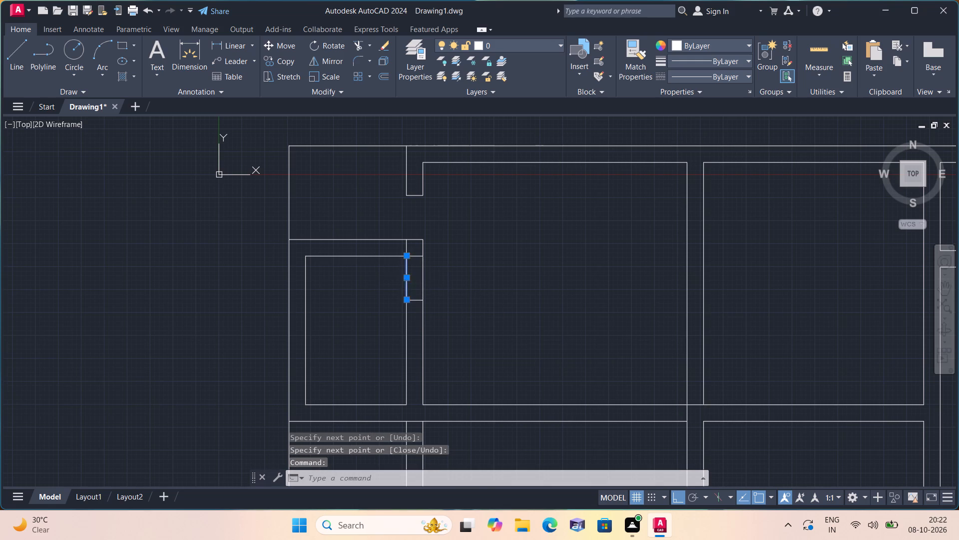
# Trim both first interior wall lines between the top-left partition's lower edge and the new jamb line to open the doorway.
pyautogui.scroll(-1, 435, 288)
pyautogui.scroll(1, 491, 264)
pyautogui.write('trim')
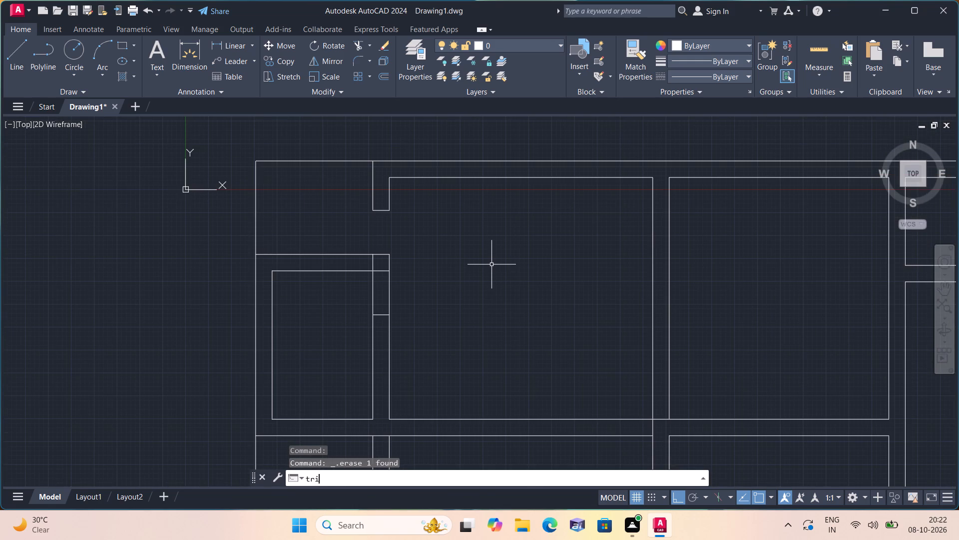
pyautogui.press('space')
pyautogui.click(359, 293)
pyautogui.click(416, 290)
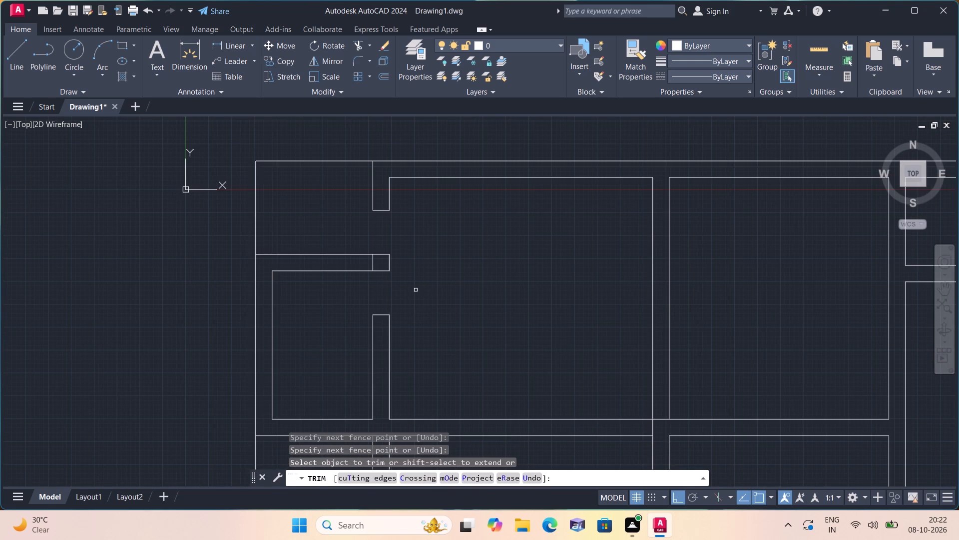
pyautogui.scroll(-1, 416, 290)
pyautogui.moveTo(405, 284); pyautogui.dragTo(397, 240, button='middle')
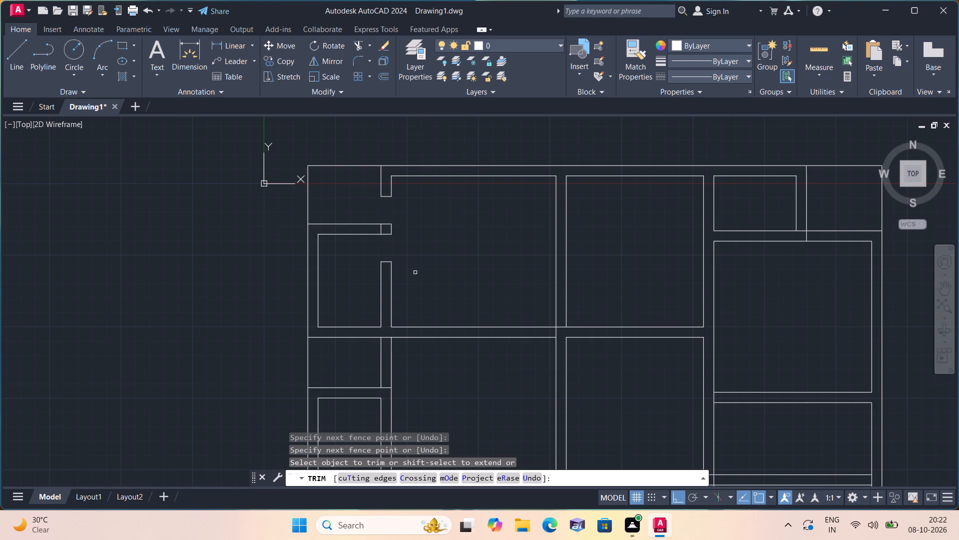
pyautogui.moveTo(411, 269); pyautogui.dragTo(412, 234, button='middle')
pyautogui.moveTo(419, 219); pyautogui.dragTo(390, 237, button='middle')
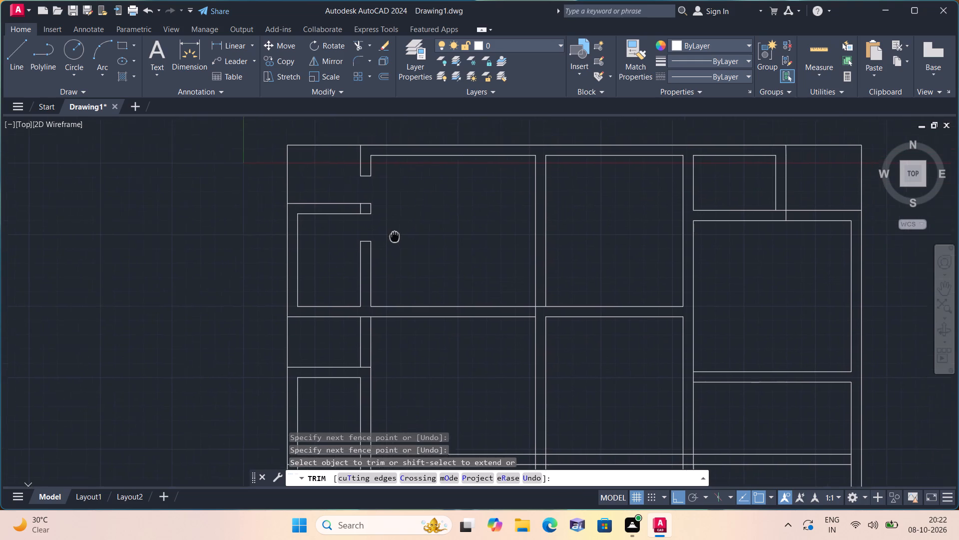
pyautogui.moveTo(390, 237); pyautogui.dragTo(365, 248, button='middle')
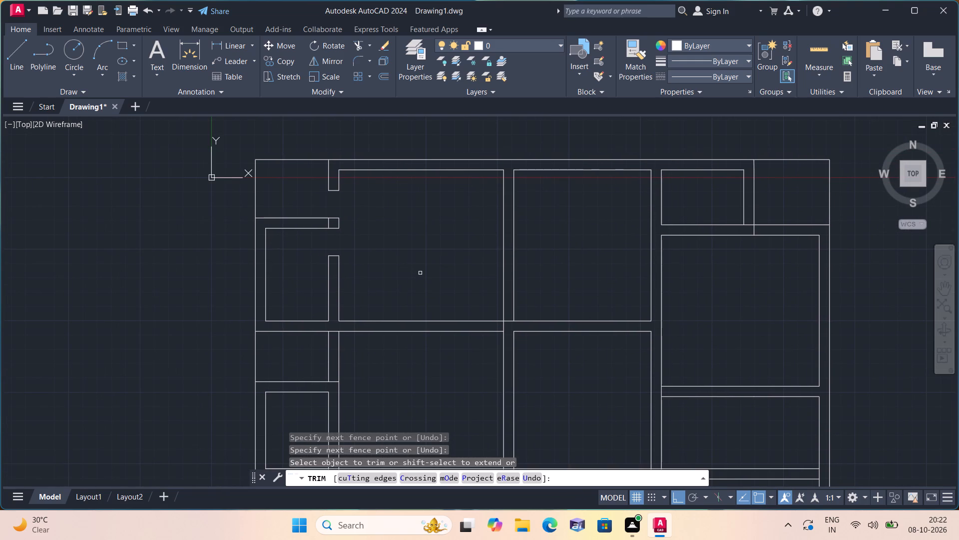
pyautogui.press('Escape')
# Draw a 2' line up the second interior wall's left line from the horizontal wall's upper edge, continuing across the wall as a jamb line.
pyautogui.press('l')
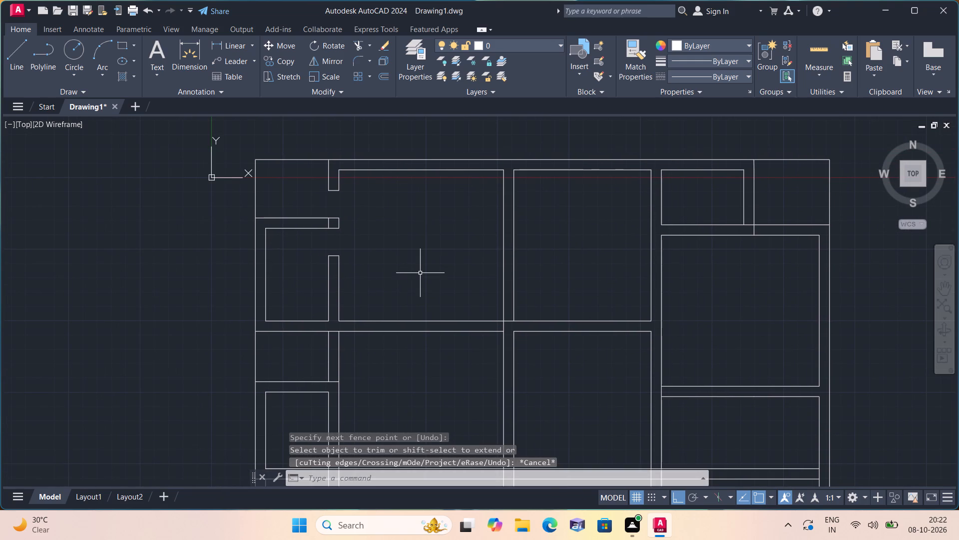
pyautogui.press('space')
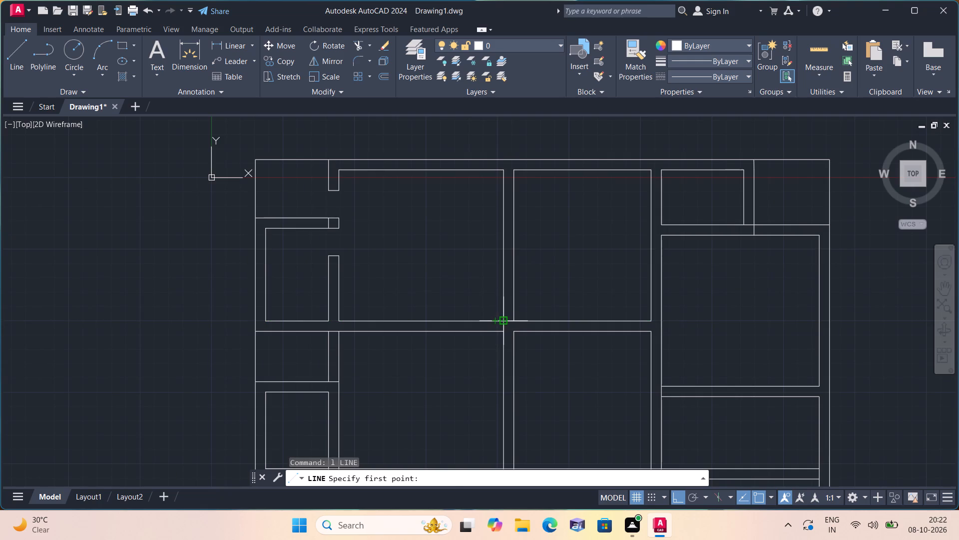
pyautogui.click(506, 319)
pyautogui.write("2'")
pyautogui.press('space')
pyautogui.click(516, 290)
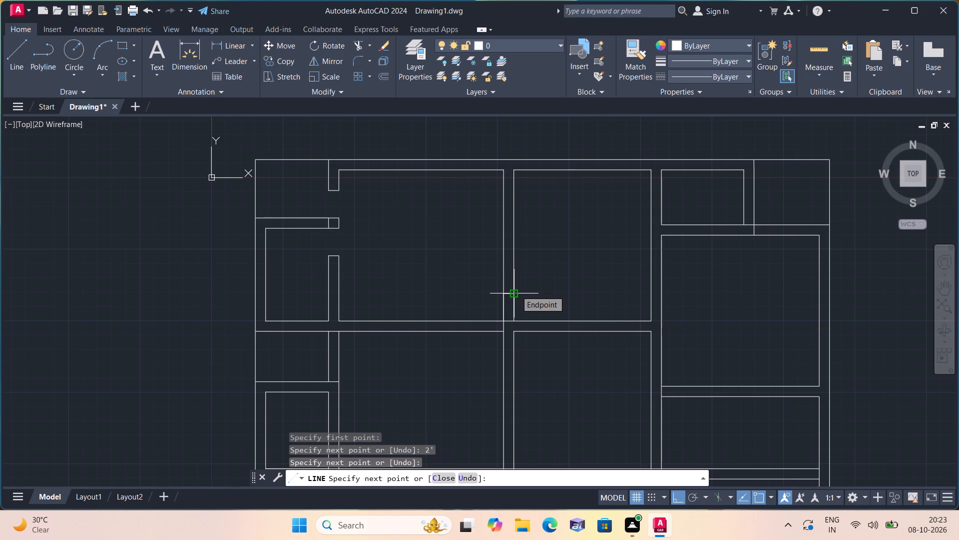
pyautogui.press('Escape')
# Erase the second interior wall's jamb line and redraw it 1' higher, using a 1' line from the end of the 2' guide.
pyautogui.scroll(2, 499, 295)
pyautogui.click(515, 289)
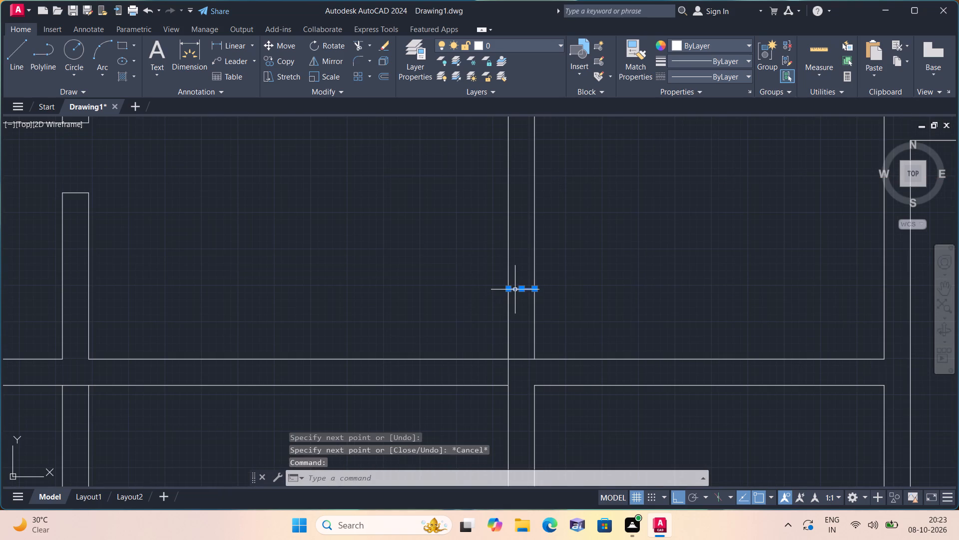
pyautogui.press('Delete')
pyautogui.press('l')
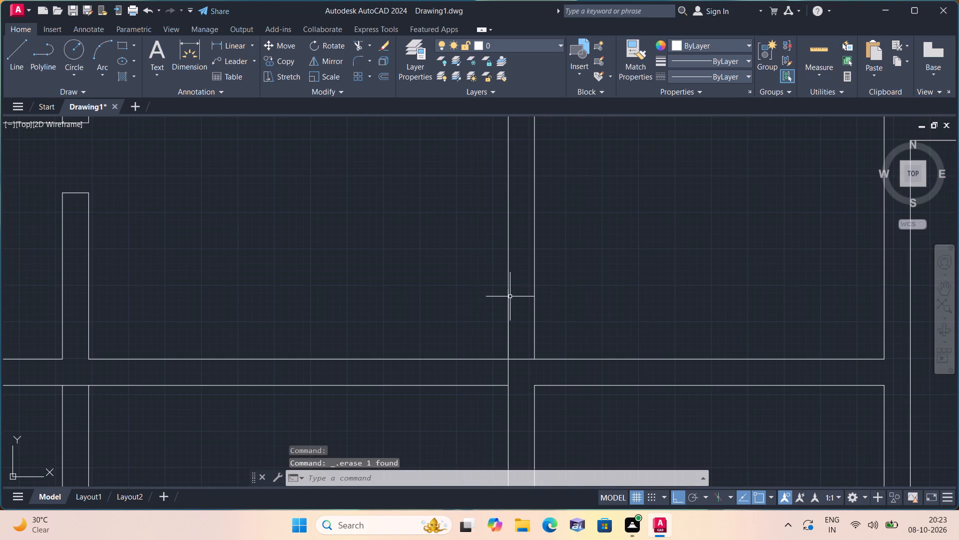
pyautogui.press('space')
pyautogui.click(510, 289)
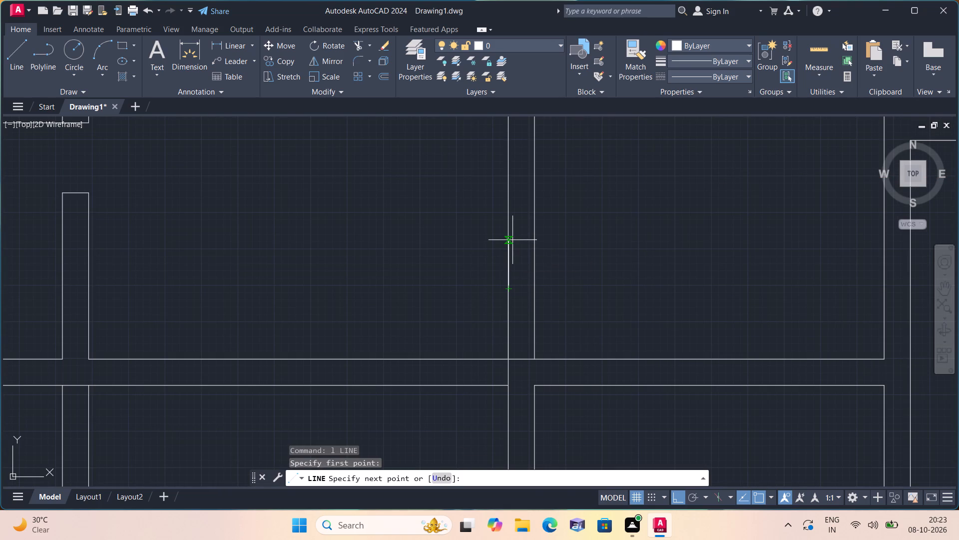
pyautogui.write("1'")
pyautogui.press('space')
pyautogui.click(533, 253)
pyautogui.press('space')
# Trim the second interior wall lines and leftover guide between the jamb line and the horizontal wall's upper edge to open the doorway.
pyautogui.moveTo(572, 271); pyautogui.dragTo(564, 267, button='middle')
pyautogui.scroll(-1, 572, 271)
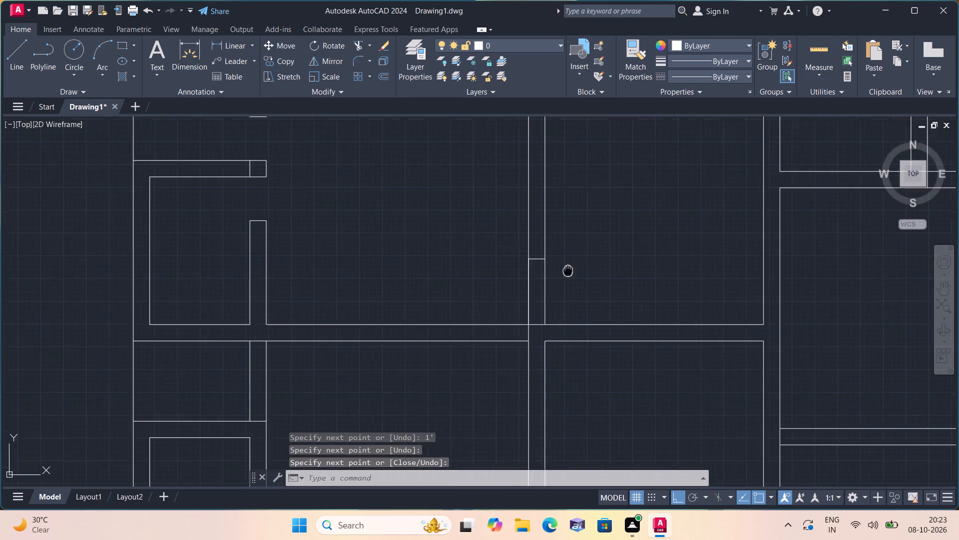
pyautogui.moveTo(564, 267); pyautogui.dragTo(555, 237, button='middle')
pyautogui.write('trim')
pyautogui.press('space')
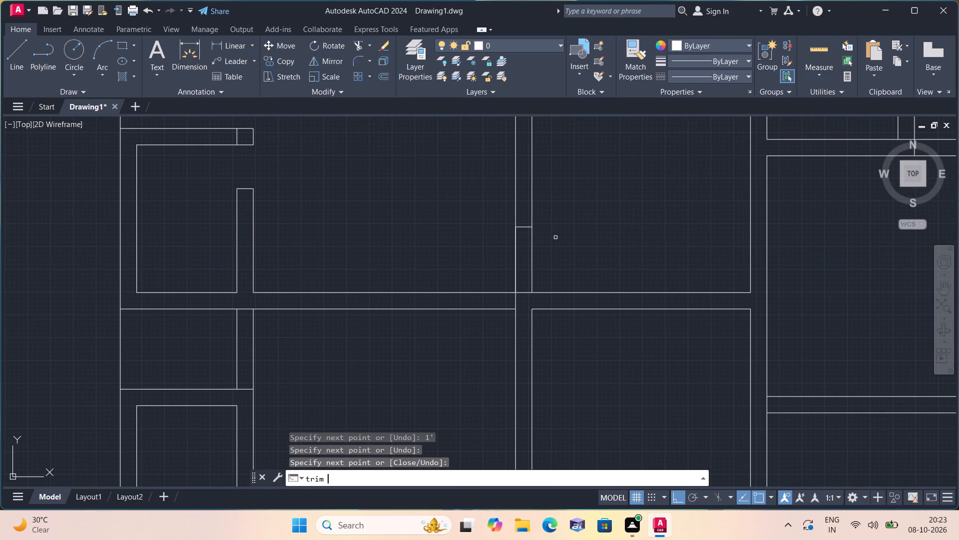
pyautogui.click(471, 256)
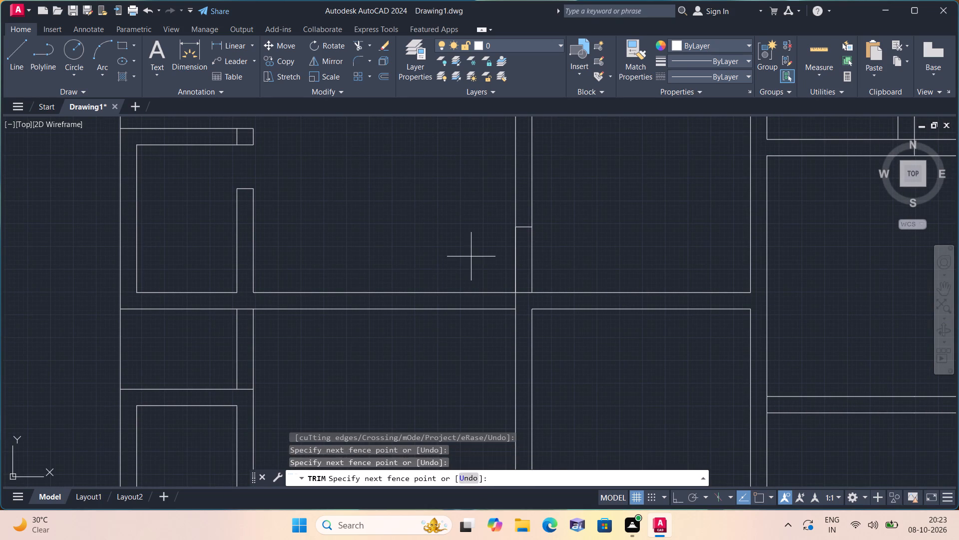
pyautogui.click(555, 263)
pyautogui.click(515, 244)
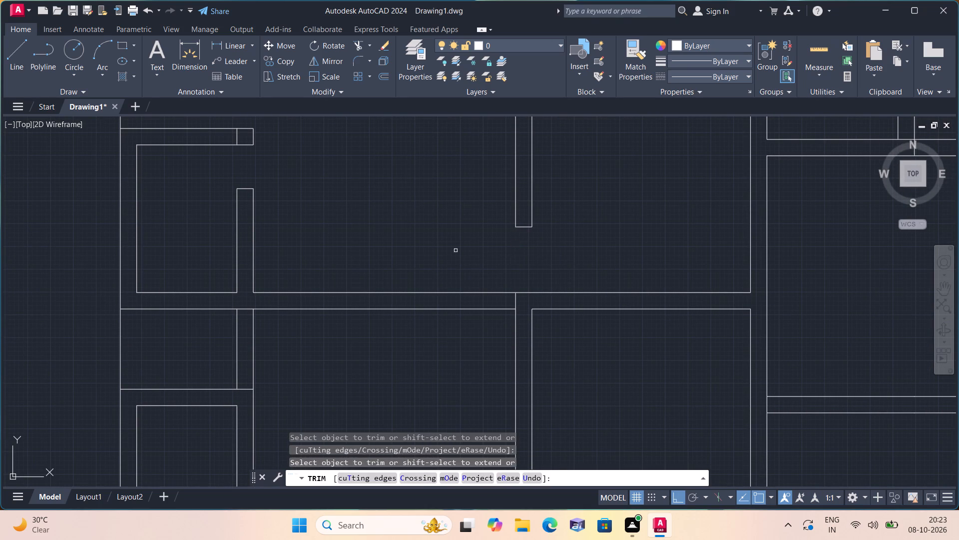
pyautogui.scroll(-2, 443, 247)
pyautogui.moveTo(439, 247); pyautogui.dragTo(370, 243, button='middle')
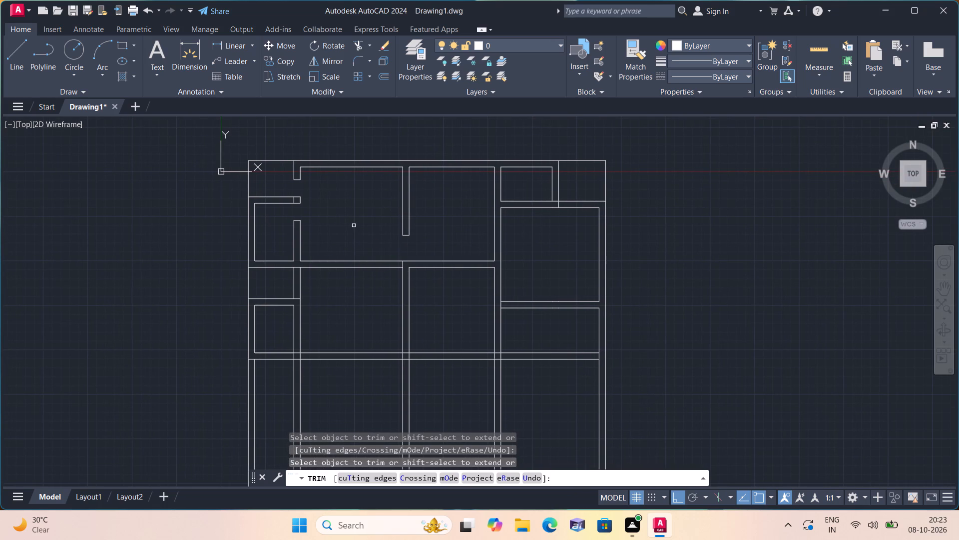
pyautogui.scroll(-1, 353, 225)
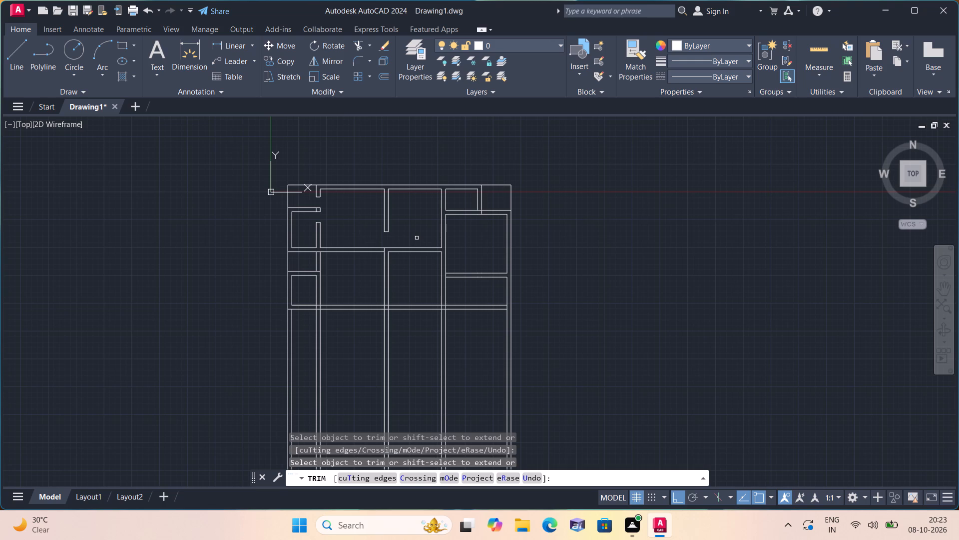
pyautogui.scroll(1, 417, 238)
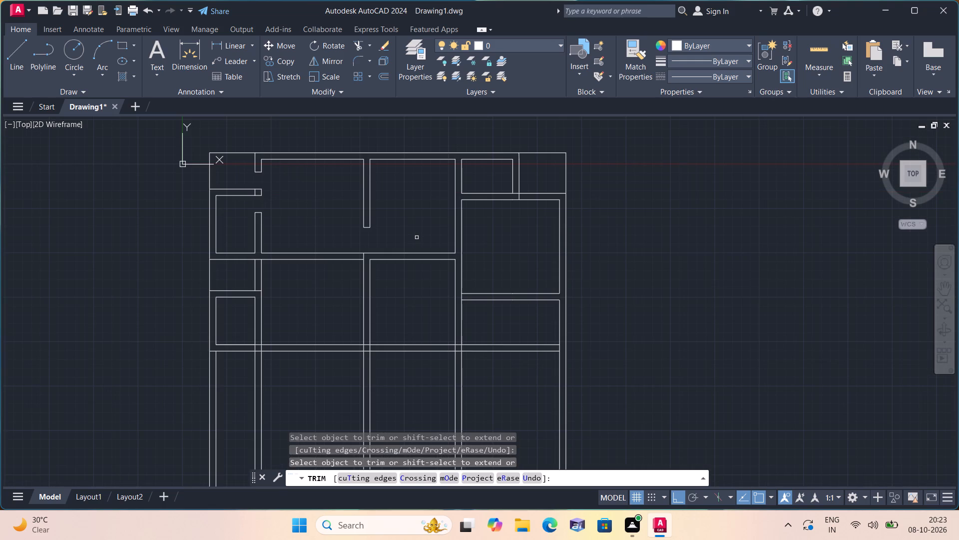
pyautogui.scroll(1, 417, 235)
pyautogui.moveTo(416, 235); pyautogui.dragTo(411, 180, button='middle')
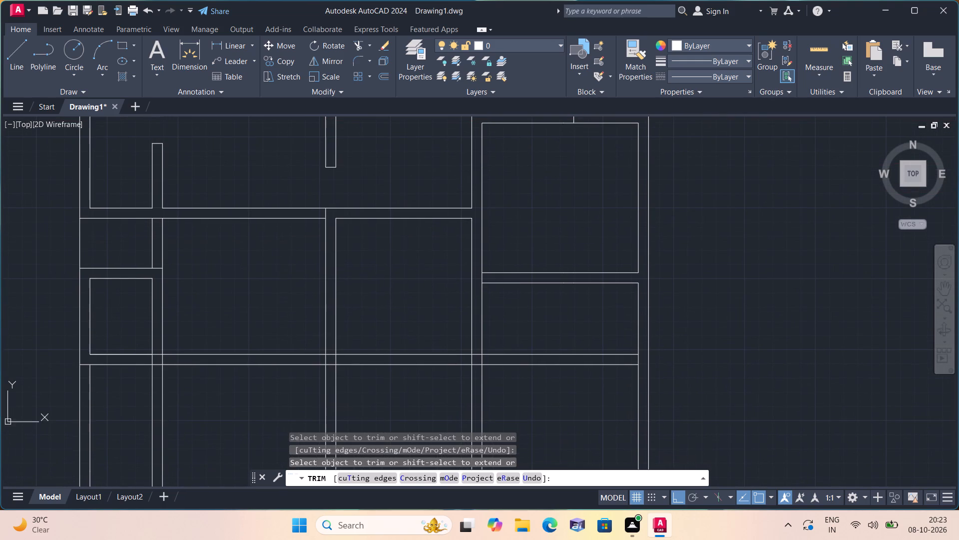
pyautogui.press('space')
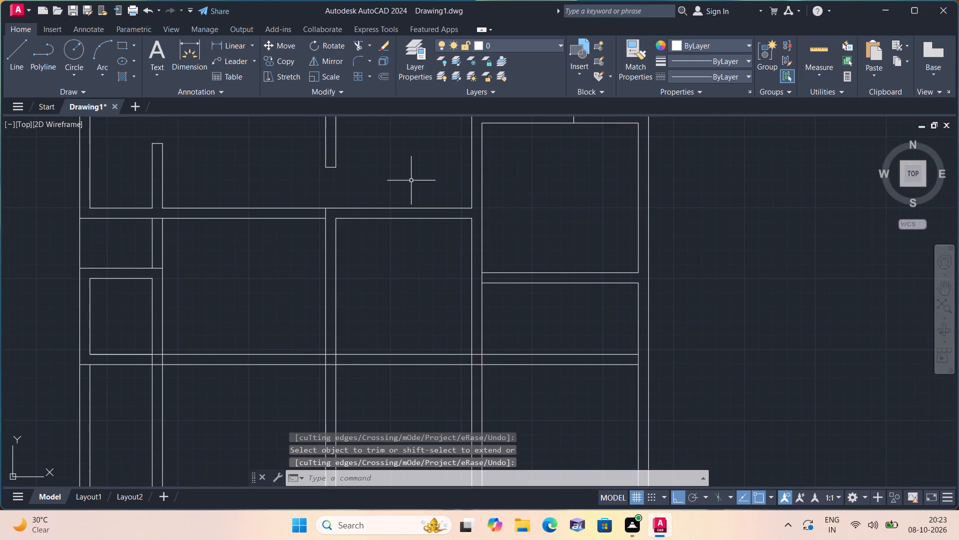
# Draw a centre line across the horizontal wall from the midpoint of the upper edge of the room right of the second interior wall.
pyautogui.write('l')
pyautogui.press('space')
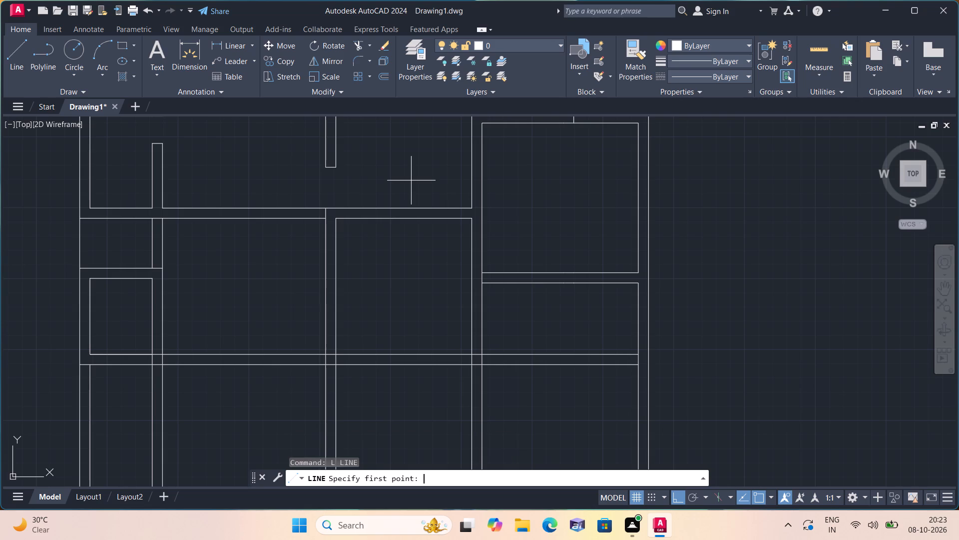
pyautogui.click(404, 218)
pyautogui.click(404, 209)
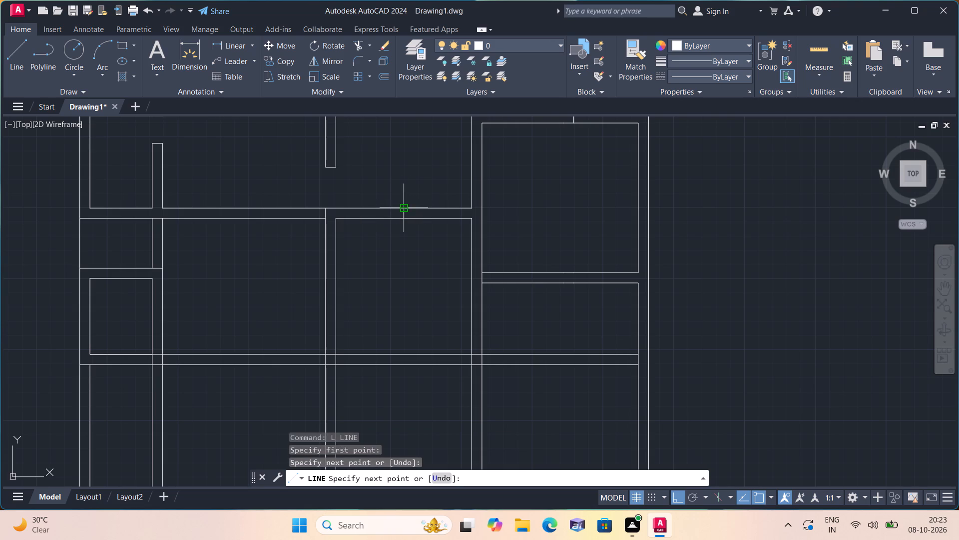
pyautogui.press('space')
# From the centre line's midpoint, draw a 2' line each way along the wall, each continuing perpendicularly to the wall's upper edge.
pyautogui.scroll(2, 410, 215)
pyautogui.press('space')
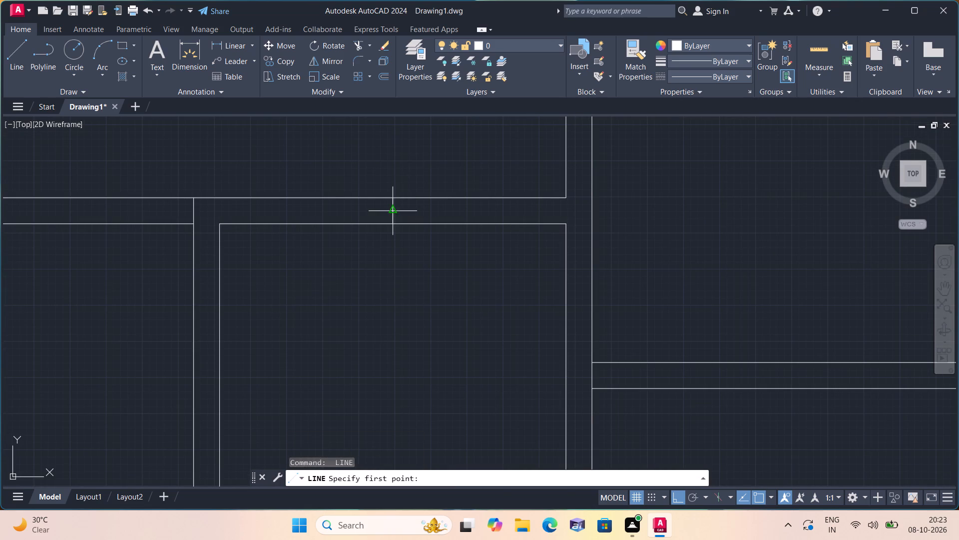
pyautogui.click(390, 213)
pyautogui.write("2'")
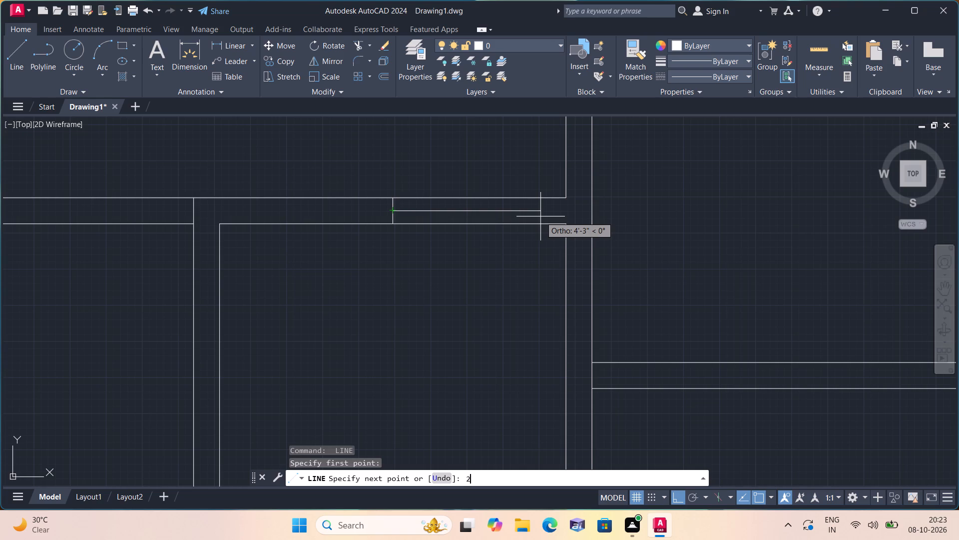
pyautogui.press('space')
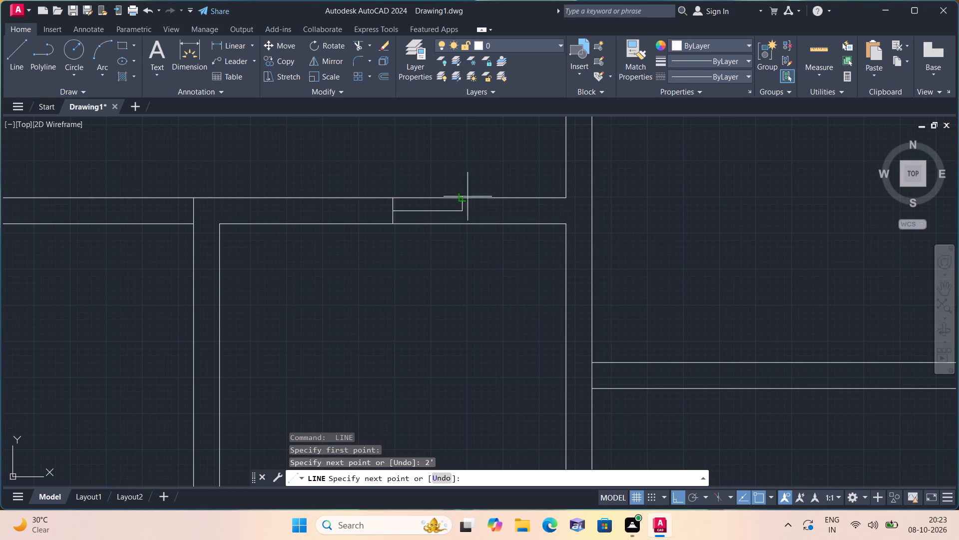
pyautogui.click(465, 195)
pyautogui.press('space')
pyautogui.press('space')
pyautogui.click(394, 212)
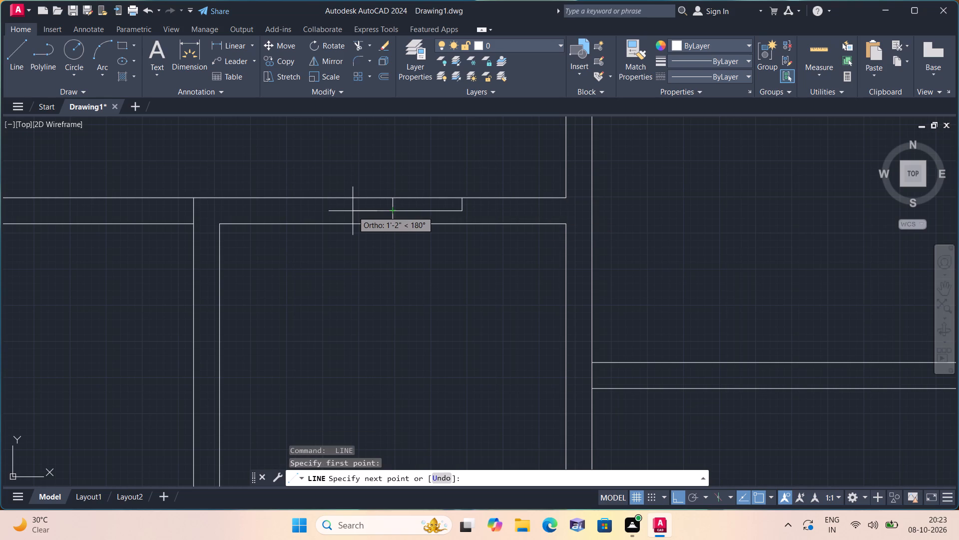
pyautogui.write("2'")
pyautogui.press('space')
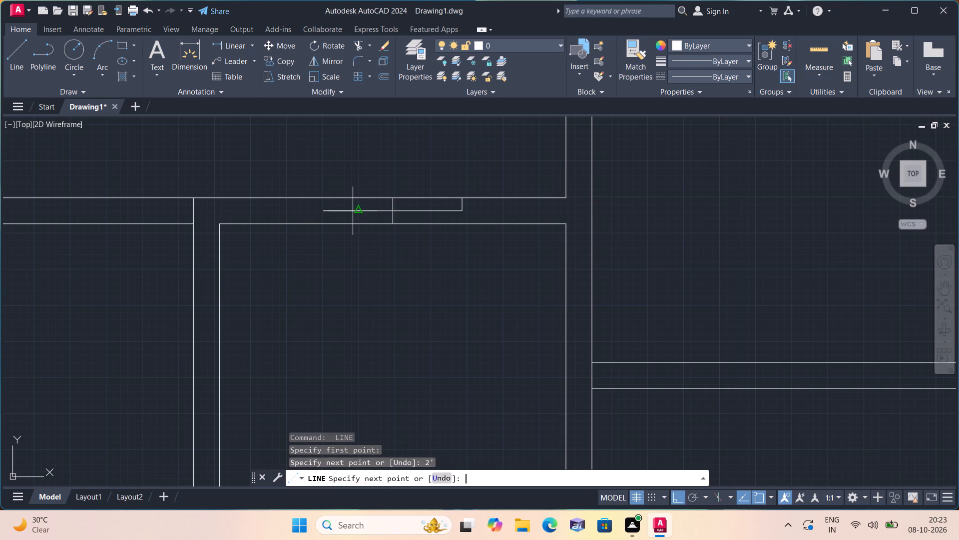
pyautogui.click(319, 195)
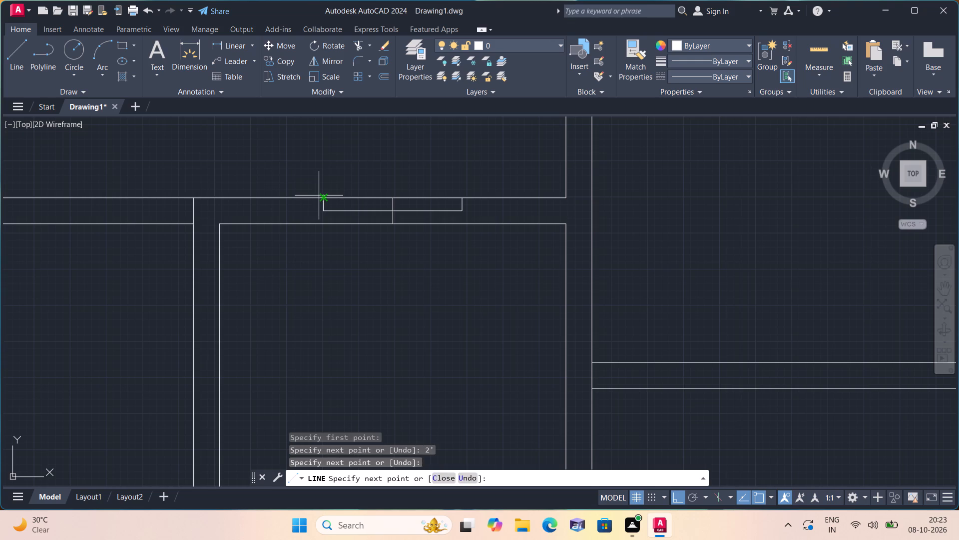
pyautogui.press('space')
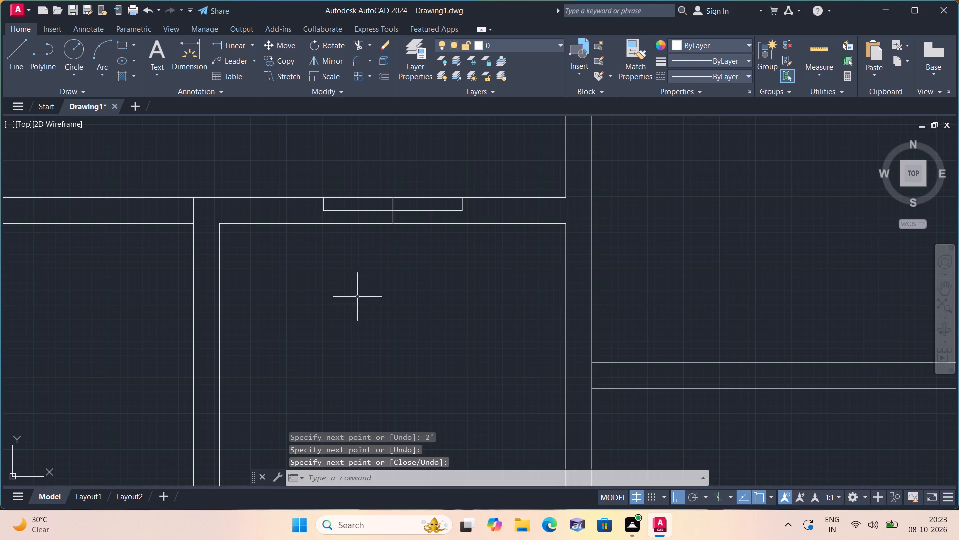
# Draw a 1' line outward from the left guide's end, up to the wall's upper edge, and complete the jamb down to the lower edge.
pyautogui.press('space')
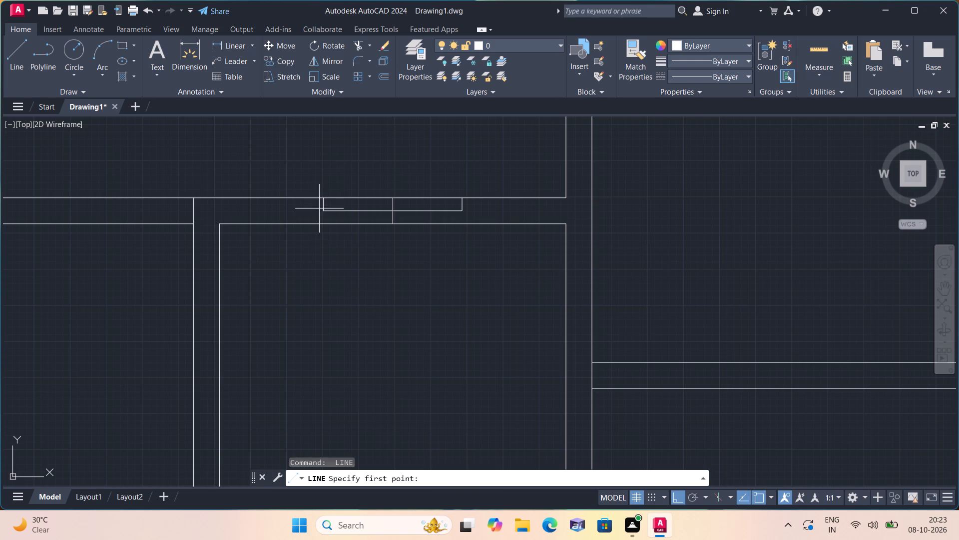
pyautogui.click(323, 211)
pyautogui.write("1'")
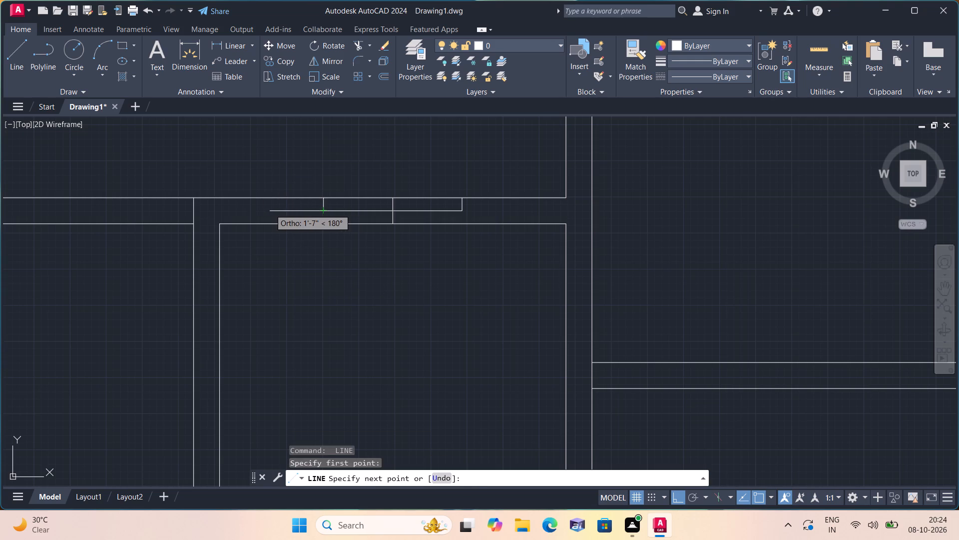
pyautogui.press('space')
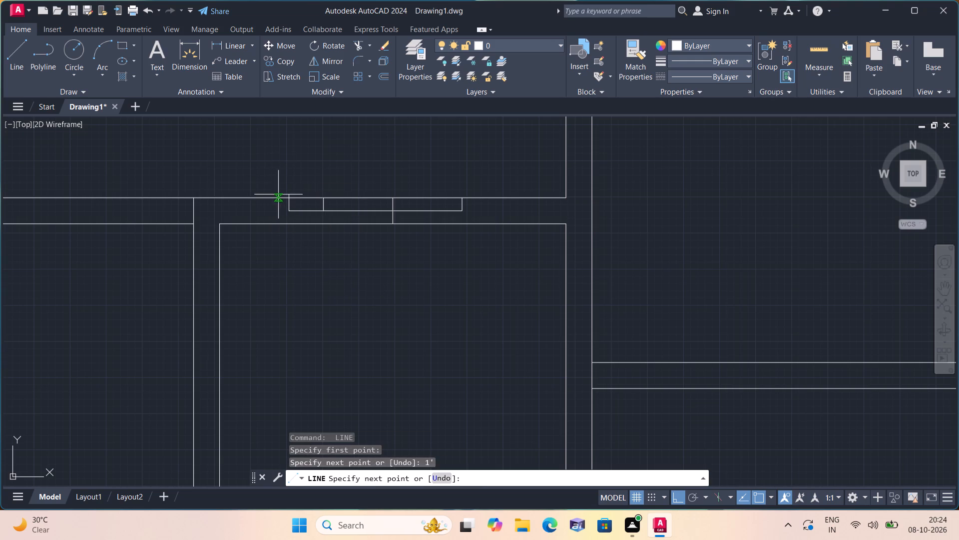
pyautogui.click(286, 195)
pyautogui.press('space')
pyautogui.press('space')
pyautogui.click(289, 212)
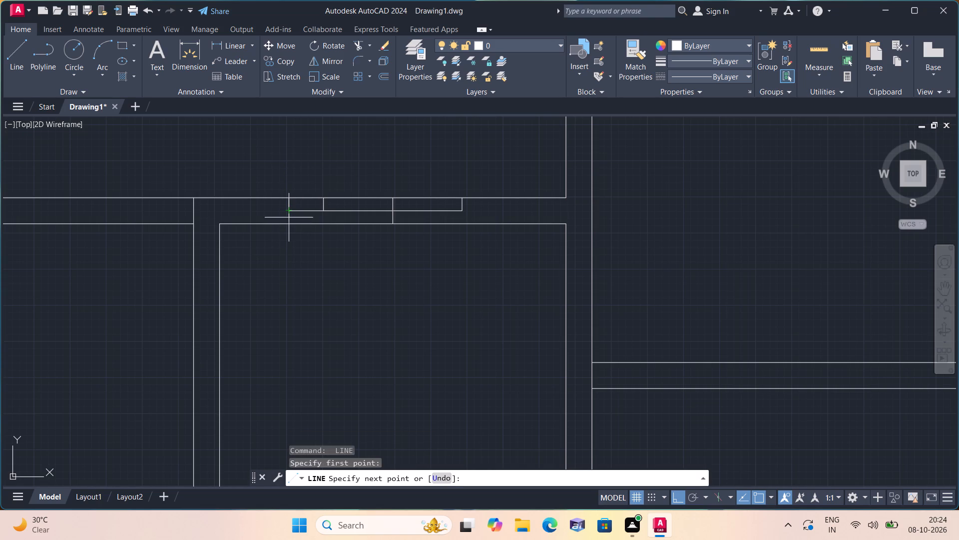
pyautogui.click(289, 225)
pyautogui.press('space')
# Draw a 1' line outward from the right guide's end, up to the wall's upper edge, and complete the jamb down to the lower edge.
pyautogui.press('space')
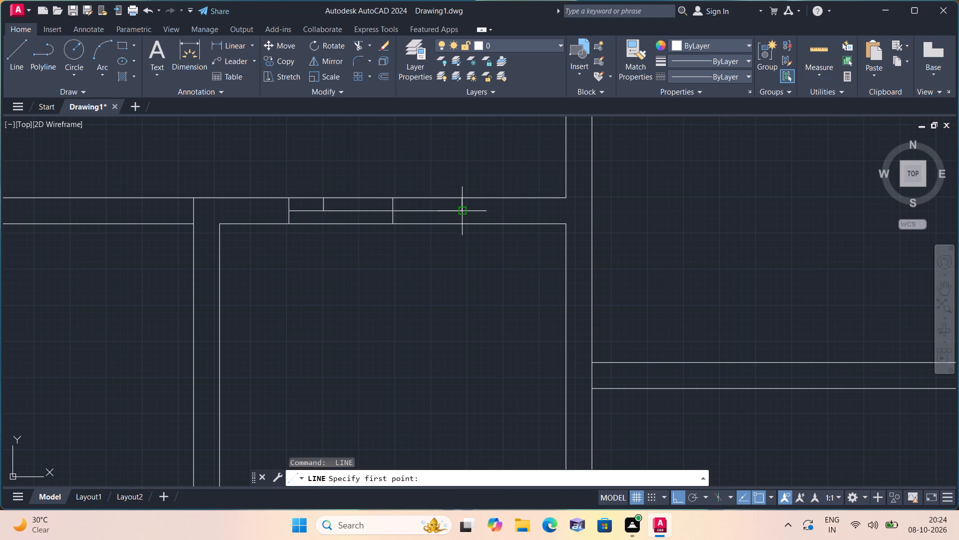
pyautogui.click(459, 209)
pyautogui.write("1'")
pyautogui.press('space')
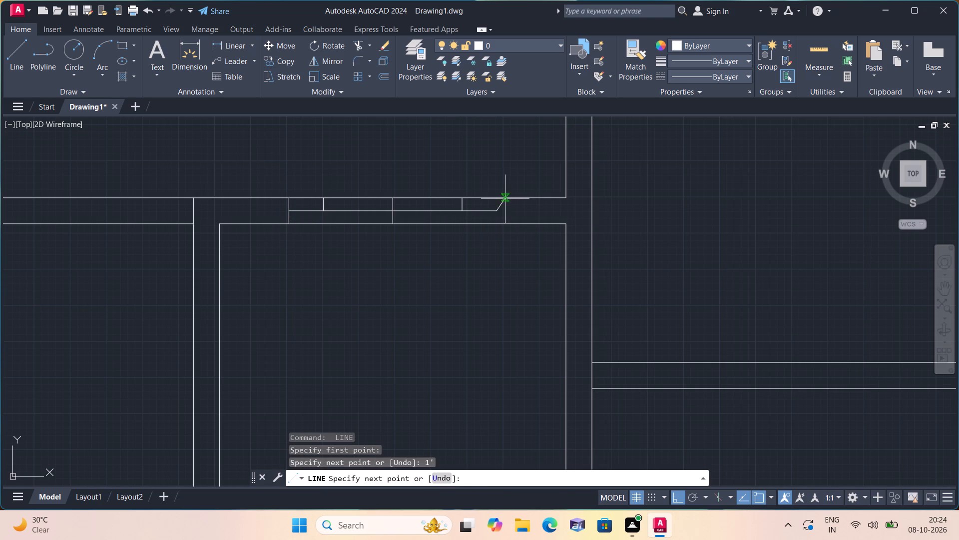
pyautogui.click(493, 197)
pyautogui.press('space')
pyautogui.press('space')
pyautogui.click(495, 211)
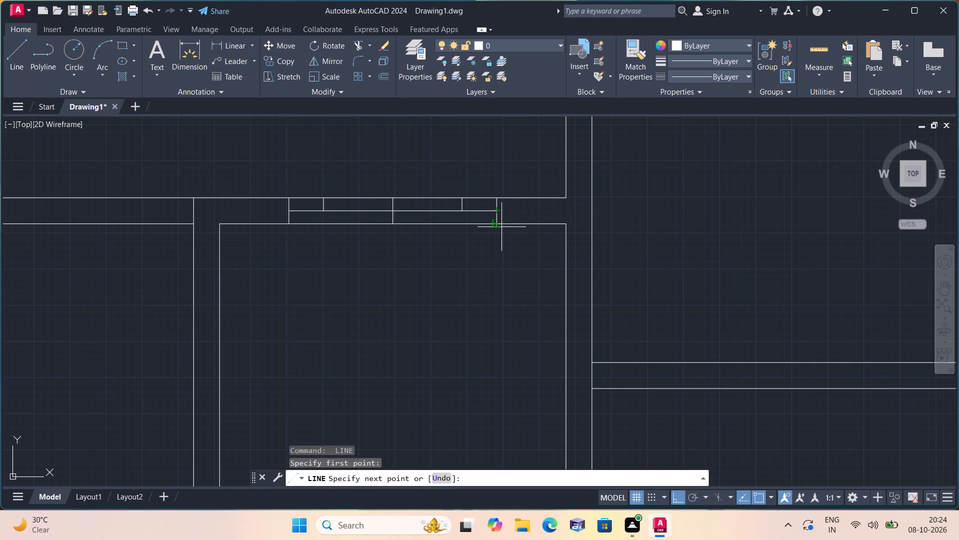
pyautogui.click(496, 224)
pyautogui.press('space')
# Trim the horizontal wall's edges, centre line and leftover guides between the two outer jamb lines to open the doorway.
pyautogui.write('trim')
pyautogui.press('space')
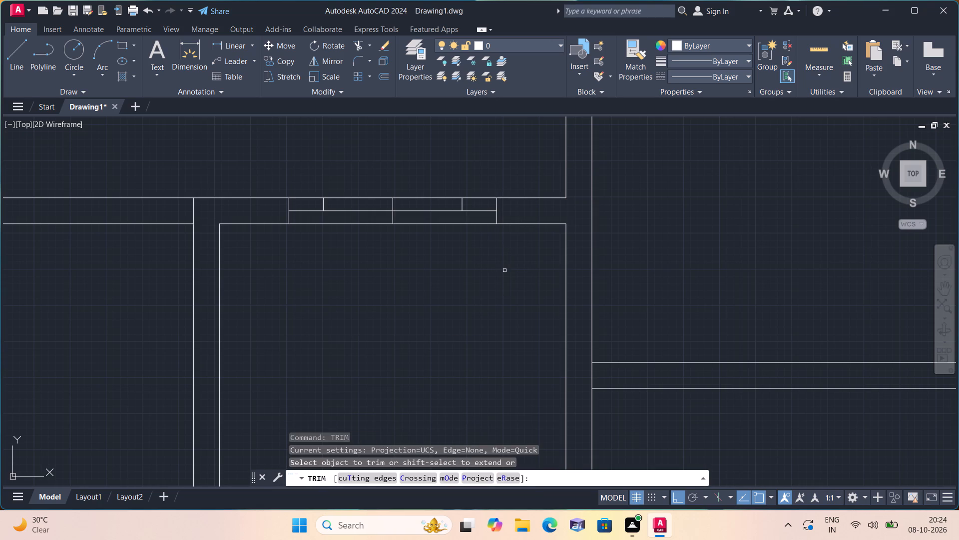
pyautogui.click(296, 175)
pyautogui.click(333, 256)
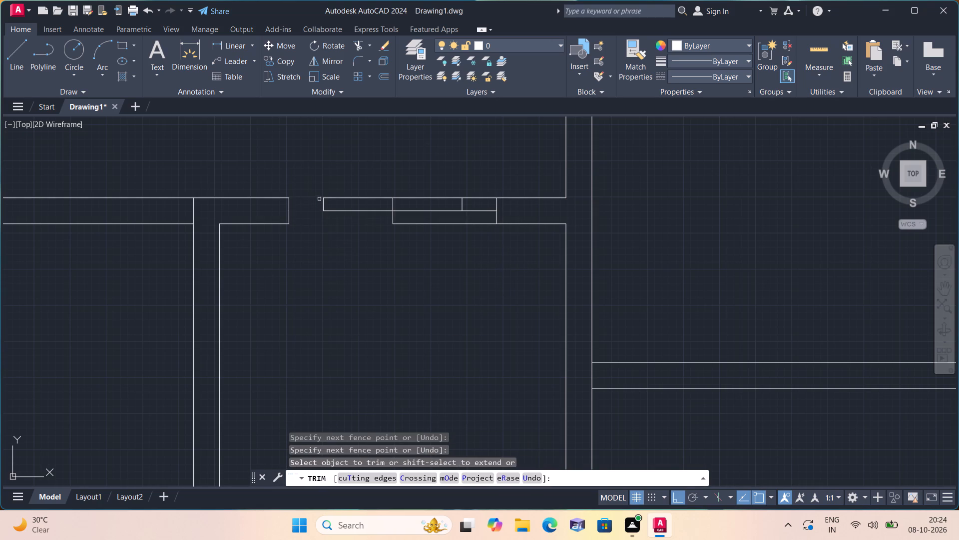
pyautogui.click(313, 202)
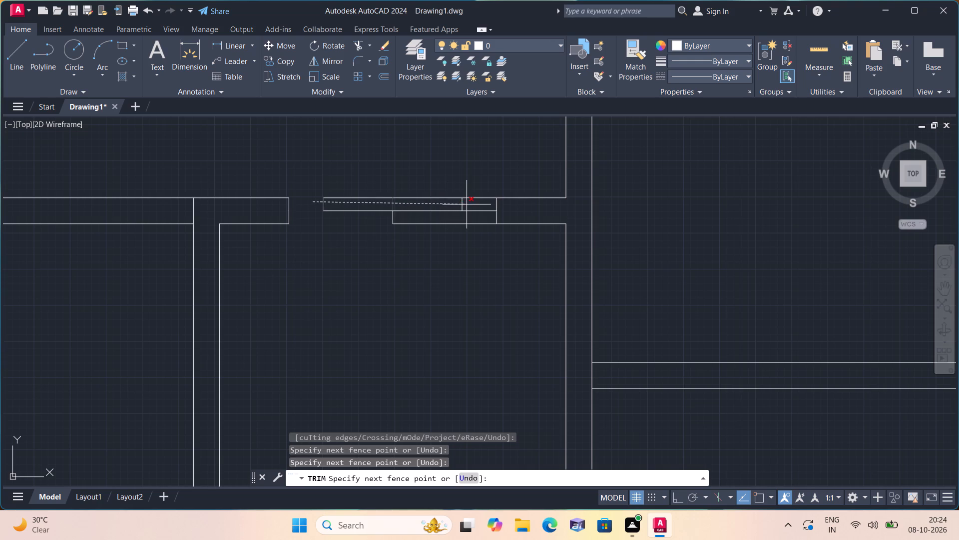
pyautogui.click(467, 203)
pyautogui.click(382, 218)
pyautogui.click(414, 217)
pyautogui.moveTo(426, 174); pyautogui.dragTo(441, 241)
pyautogui.moveTo(370, 202); pyautogui.dragTo(382, 256)
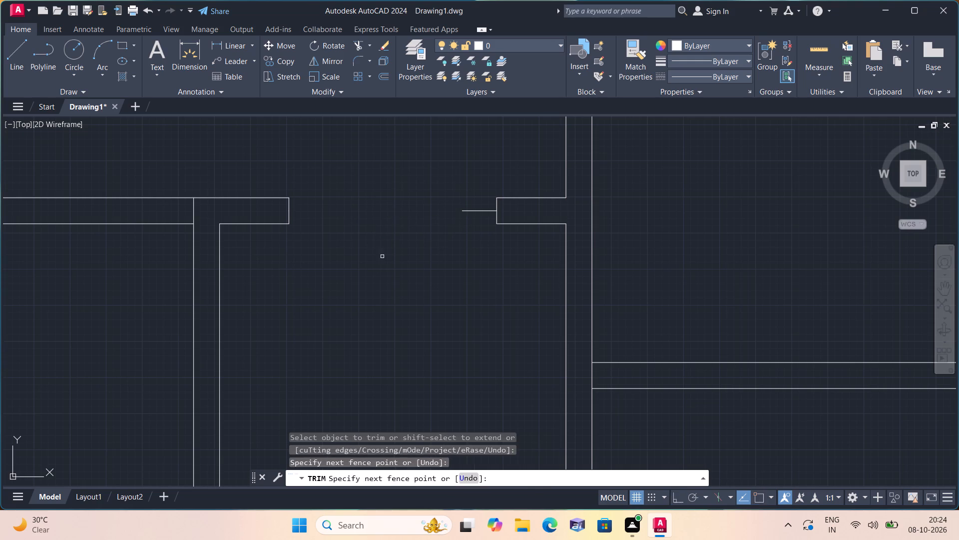
pyautogui.moveTo(474, 205); pyautogui.dragTo(475, 254)
# Trim both first interior wall lines between the horizontal wall's lower edge and the upper edge of the small lower-left room's wall.
pyautogui.scroll(-2, 431, 246)
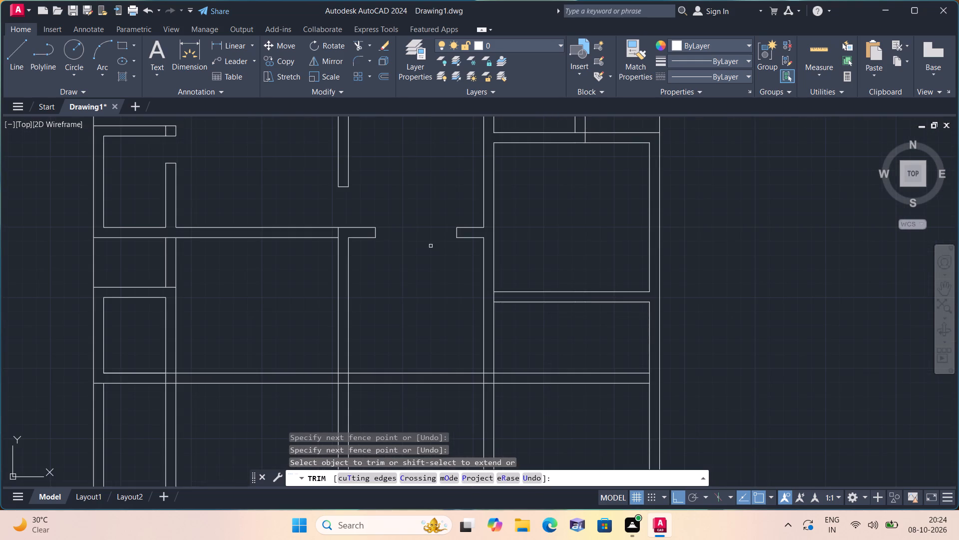
pyautogui.scroll(-1, 431, 251)
pyautogui.moveTo(431, 251); pyautogui.dragTo(446, 283, button='middle')
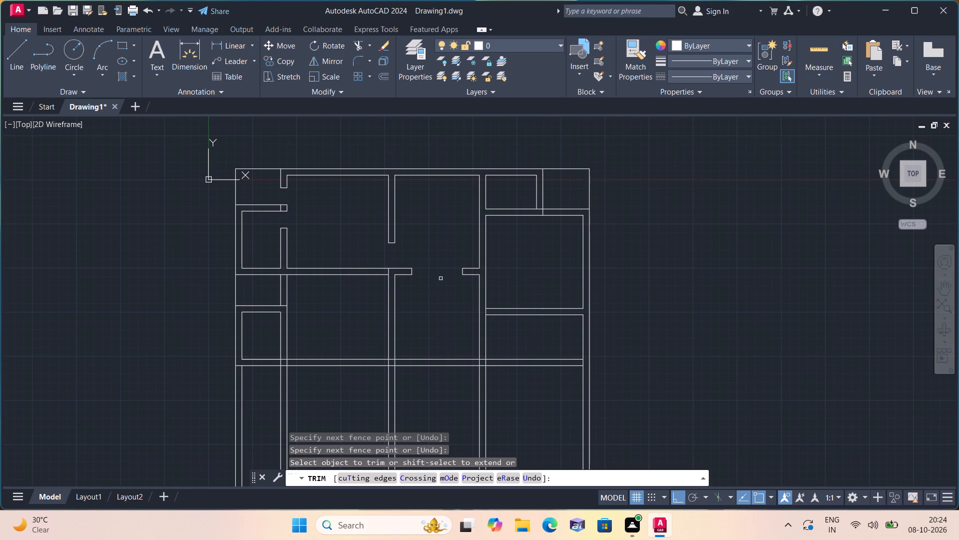
pyautogui.scroll(1, 451, 245)
pyautogui.moveTo(451, 245); pyautogui.dragTo(448, 228, button='middle')
pyautogui.scroll(-1, 451, 245)
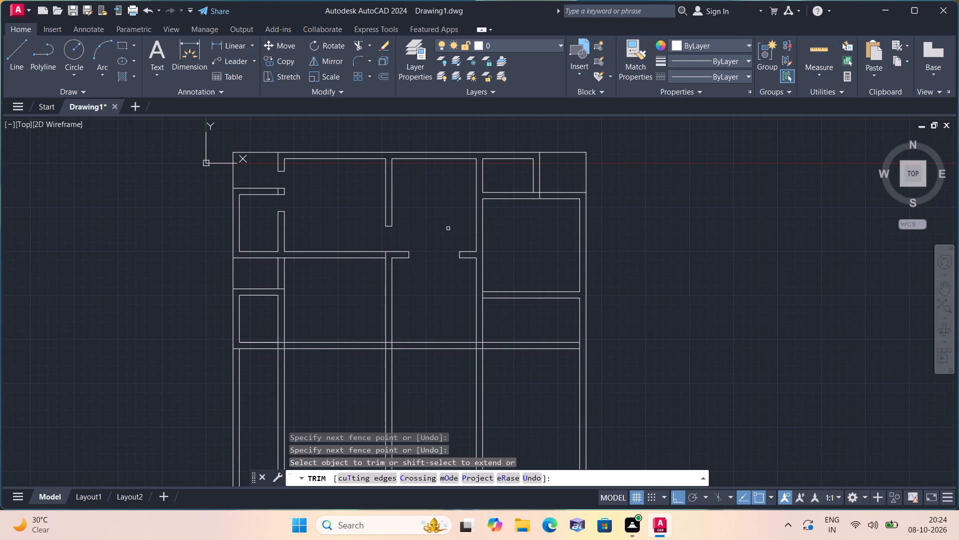
pyautogui.click(269, 276)
pyautogui.click(311, 275)
# Trim the leftover line segment crossing the horizontal wall at its junction with the second interior wall.
pyautogui.scroll(-1, 313, 274)
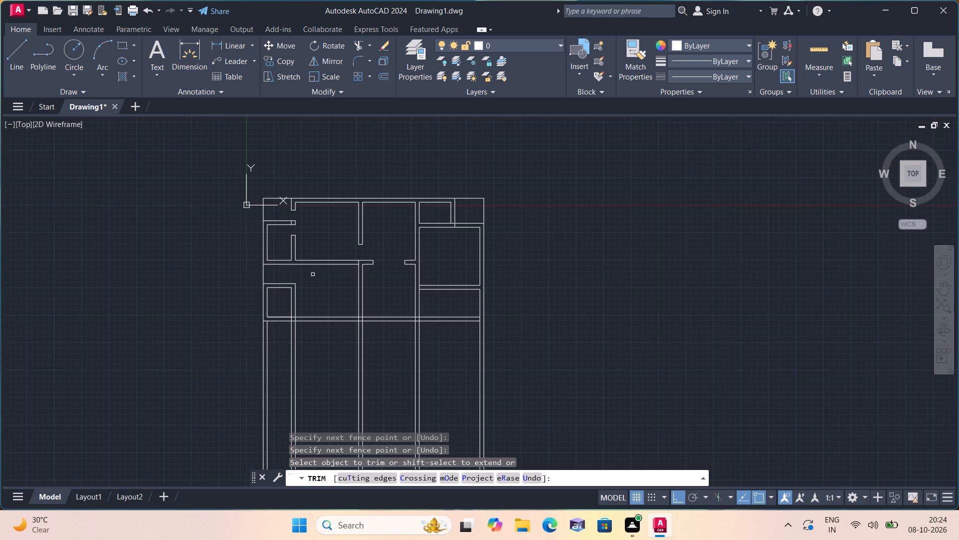
pyautogui.scroll(1, 313, 274)
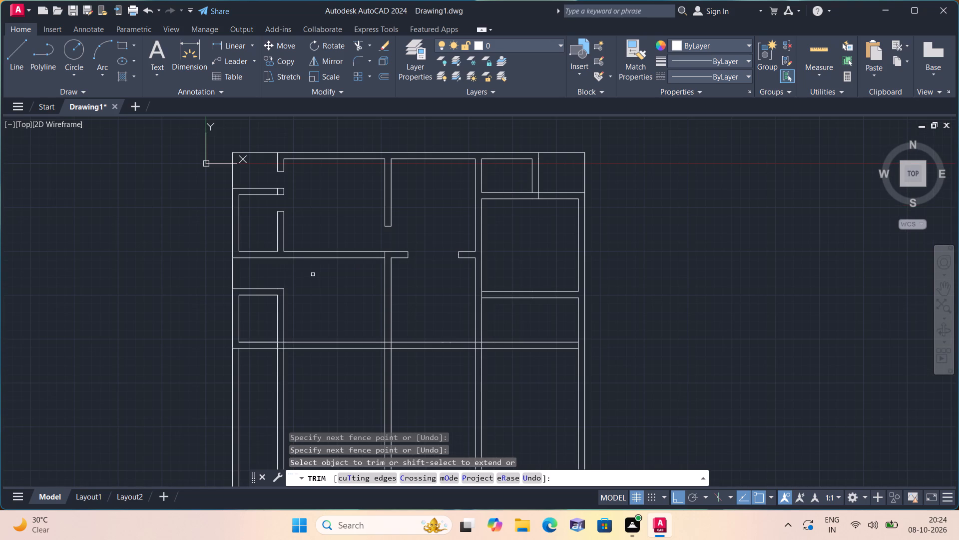
pyautogui.scroll(1, 405, 260)
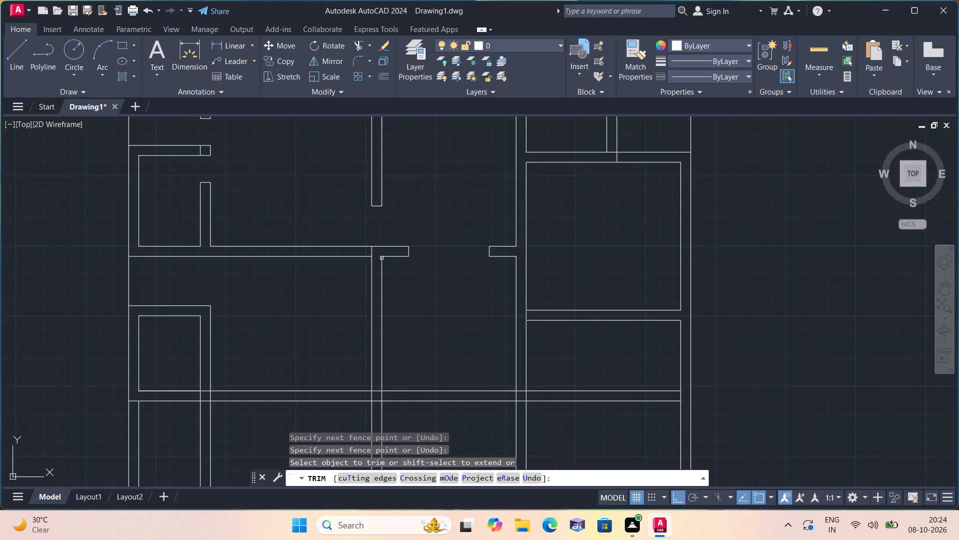
pyautogui.click(372, 251)
pyautogui.scroll(-2, 372, 253)
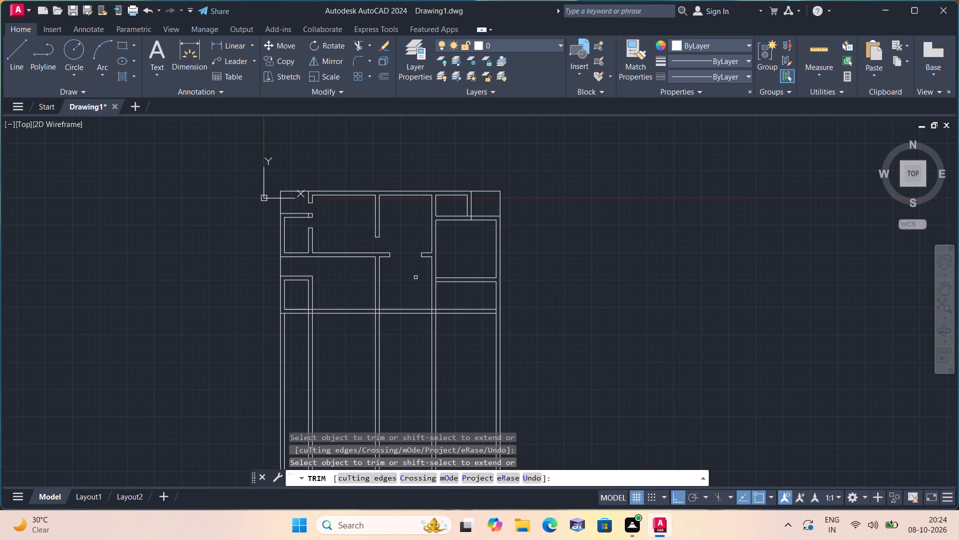
pyautogui.scroll(1, 416, 277)
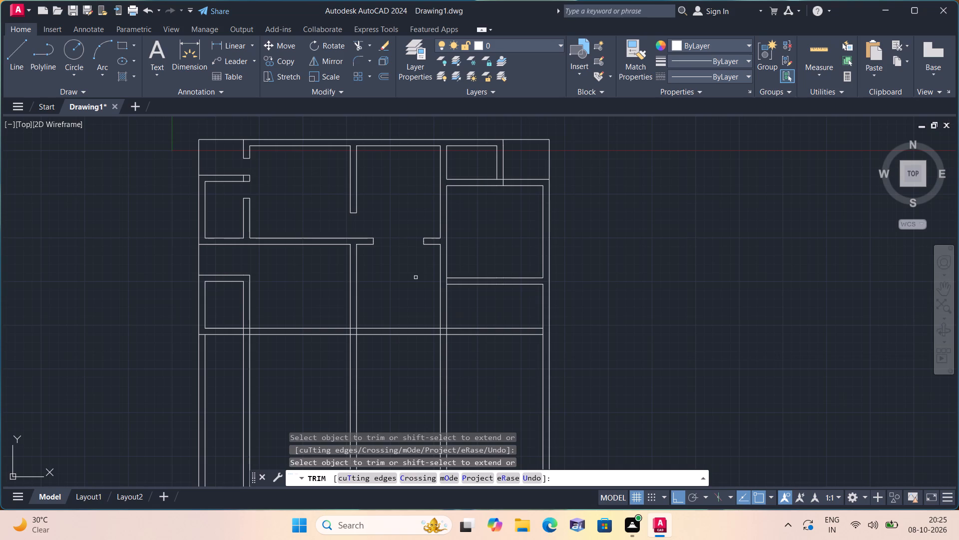
pyautogui.press('Escape')
# Draw a line across the third interior wall, level with the upper edge of the right-hand rooms' dividing wall.
pyautogui.moveTo(415, 274); pyautogui.dragTo(415, 274, button='middle')
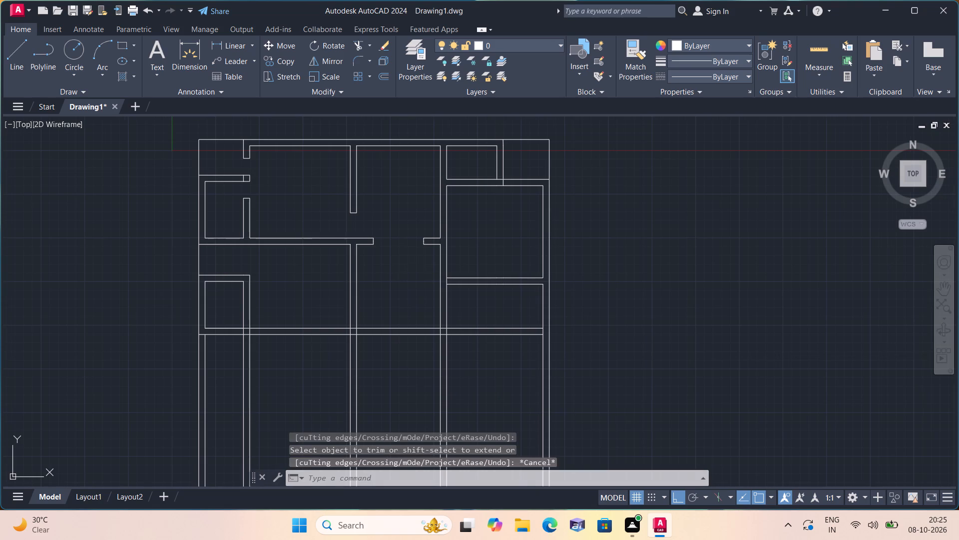
pyautogui.moveTo(415, 274); pyautogui.dragTo(405, 317, button='middle')
pyautogui.moveTo(452, 236); pyautogui.dragTo(452, 237, button='middle')
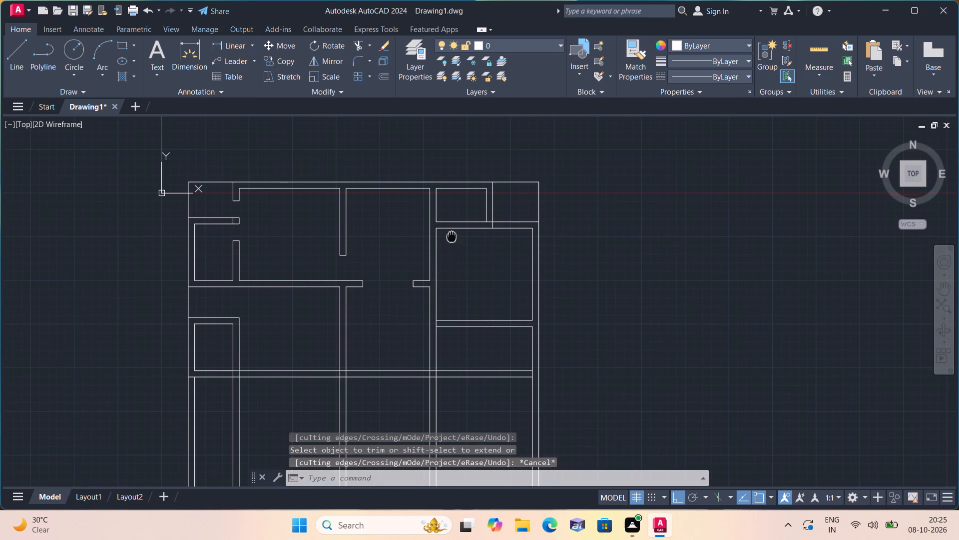
pyautogui.moveTo(452, 237); pyautogui.dragTo(476, 281, button='middle')
pyautogui.press('l')
pyautogui.press('space')
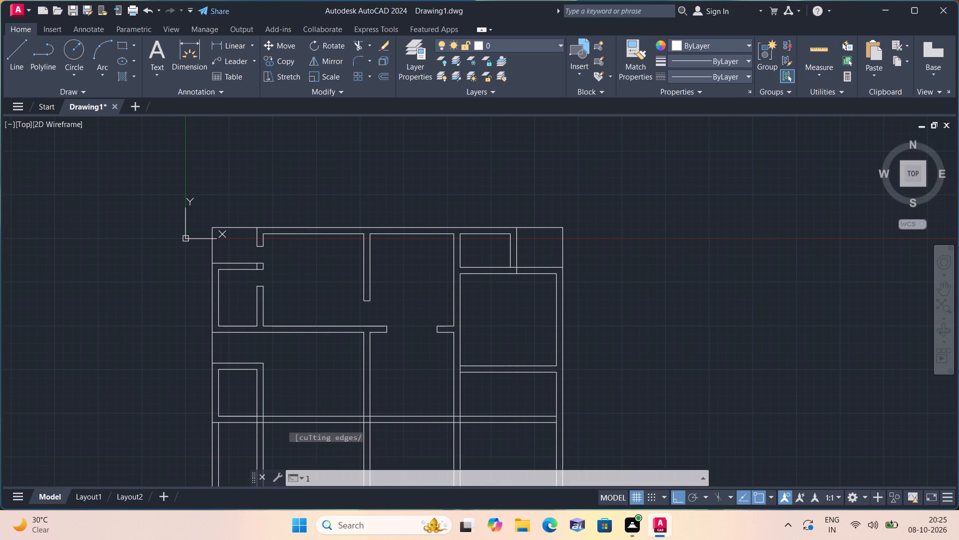
pyautogui.scroll(1, 460, 261)
pyautogui.click(460, 273)
pyautogui.click(451, 272)
pyautogui.press('space')
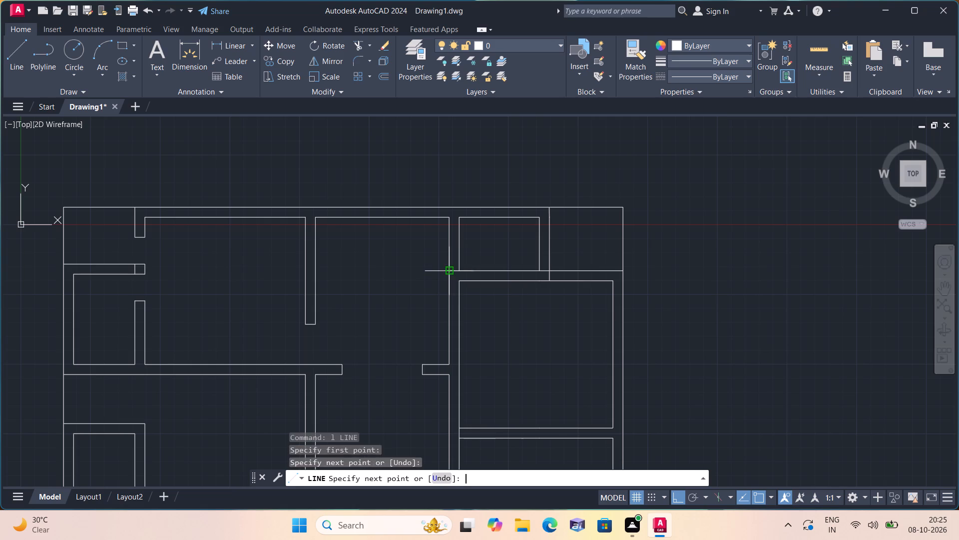
# Draw a 2' line up the third interior wall's right edge from that level, continuing across the wall as a jamb line.
pyautogui.press('space')
pyautogui.click(457, 269)
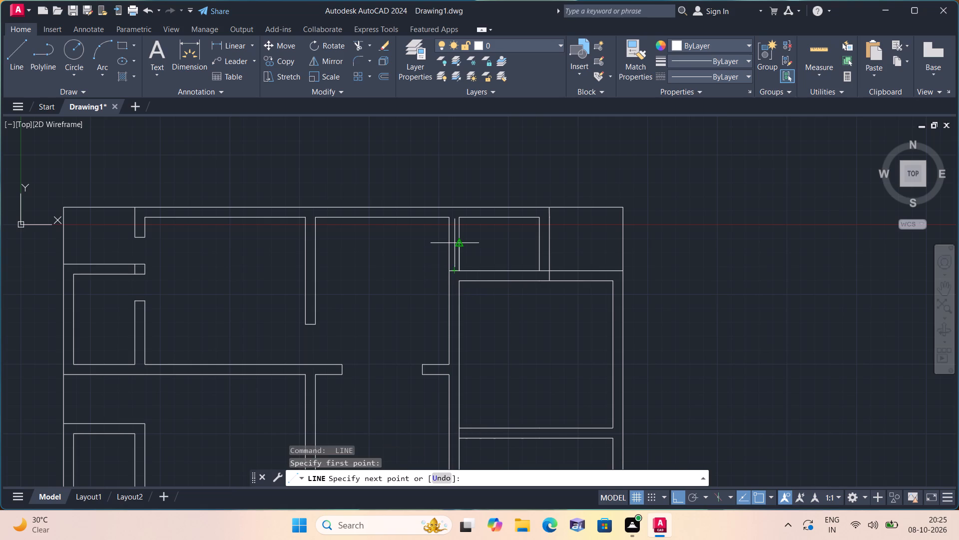
pyautogui.write("2'")
pyautogui.press('space')
pyautogui.scroll(1, 454, 238)
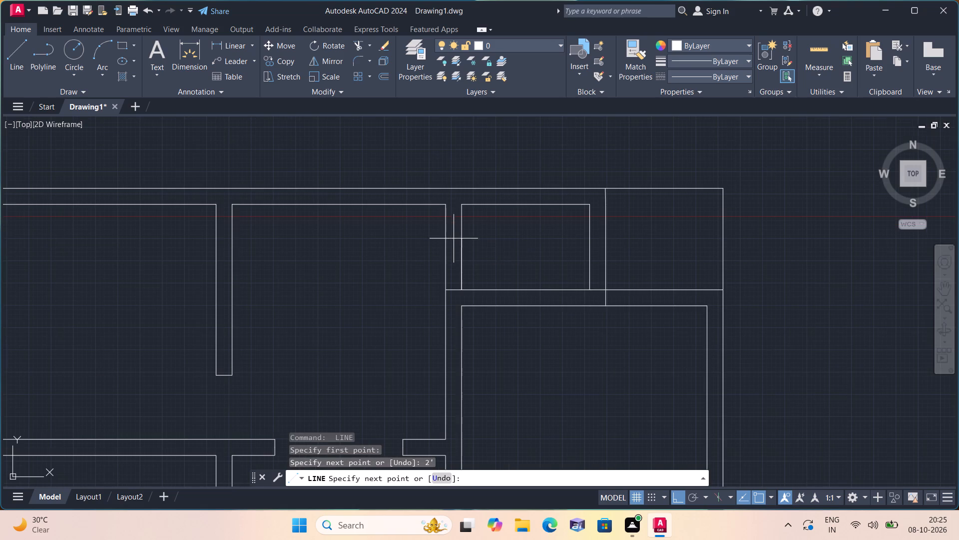
pyautogui.click(443, 249)
pyautogui.press('space')
# Trim both third interior wall lines between the jamb line and the closing line below to open the 2' doorway.
pyautogui.write('trim')
pyautogui.press('space')
pyautogui.click(495, 264)
pyautogui.click(407, 274)
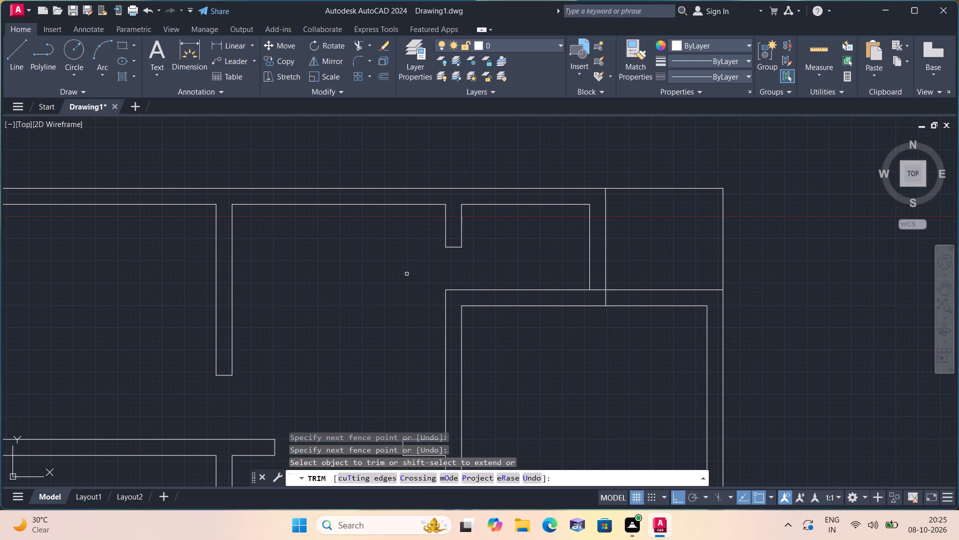
pyautogui.scroll(-2, 407, 274)
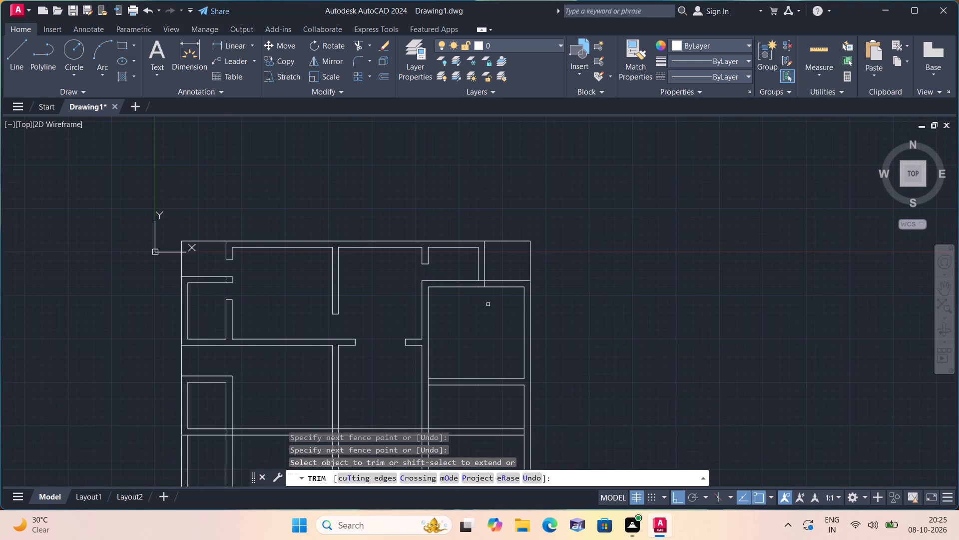
pyautogui.press('Escape')
# From the small upper-right partition's right edge, draw a 2' line rightward along the dividing wall's upper edge, continuing down across the wall as a jamb.
pyautogui.press('l')
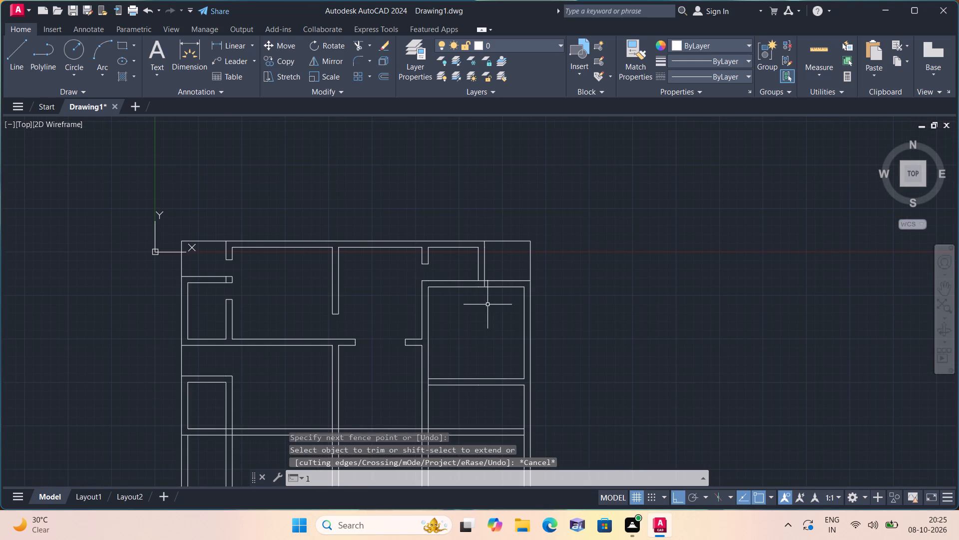
pyautogui.press('space')
pyautogui.scroll(2, 487, 287)
pyautogui.click(482, 272)
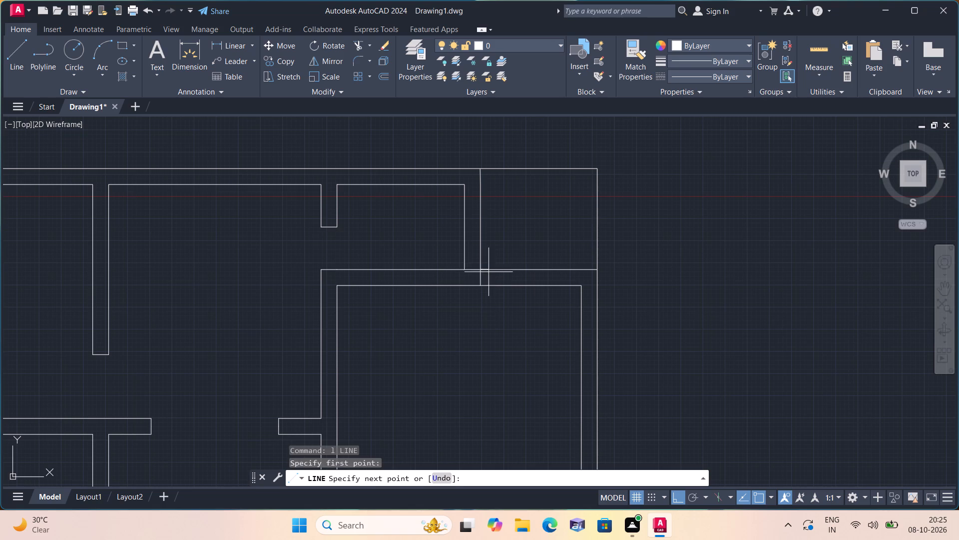
pyautogui.write("2'")
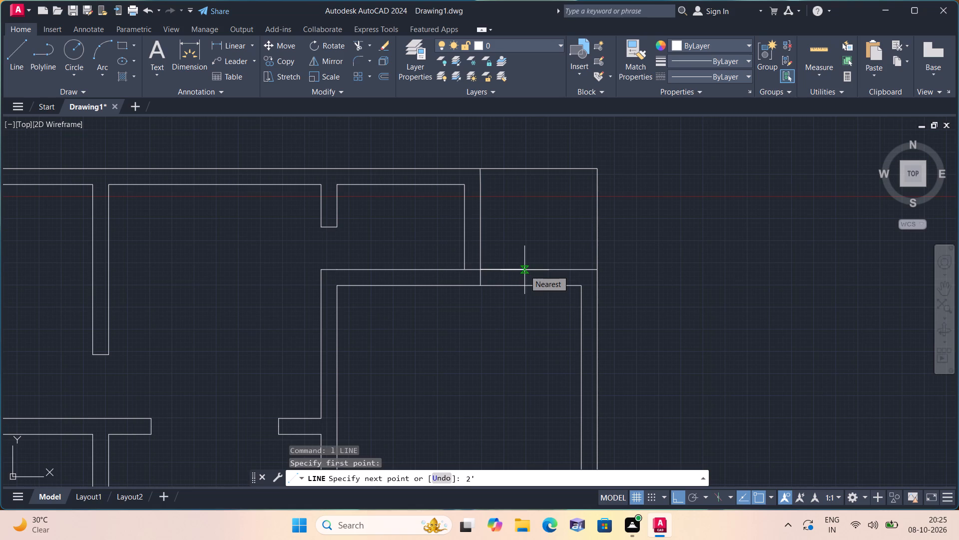
pyautogui.press('space')
pyautogui.click(525, 289)
pyautogui.press('space')
# Trim the dividing wall's edges and leftover guide between the small partition's right edge and the jamb line to open the 2' doorway.
pyautogui.write('trim')
pyautogui.press('space')
pyautogui.moveTo(487, 234); pyautogui.dragTo(486, 276)
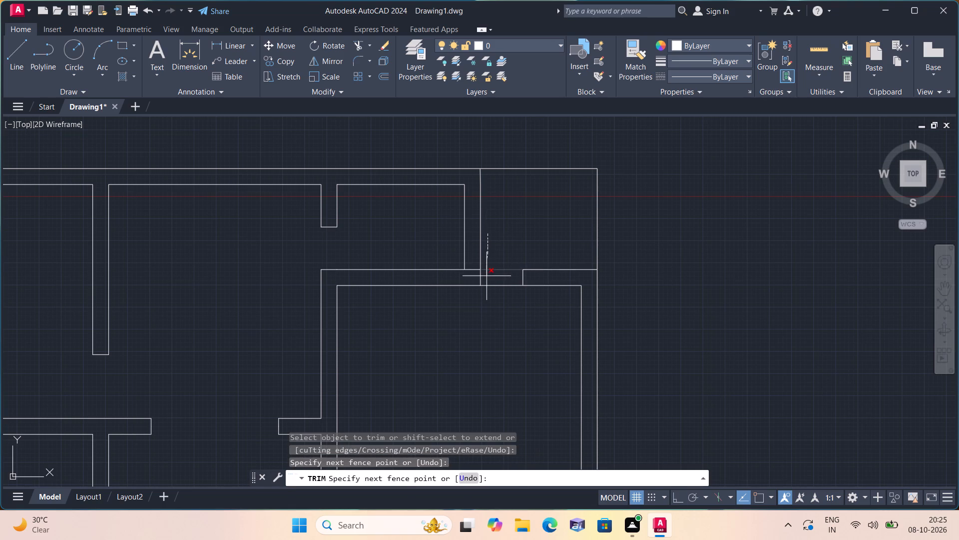
pyautogui.click(494, 290)
pyautogui.click(494, 267)
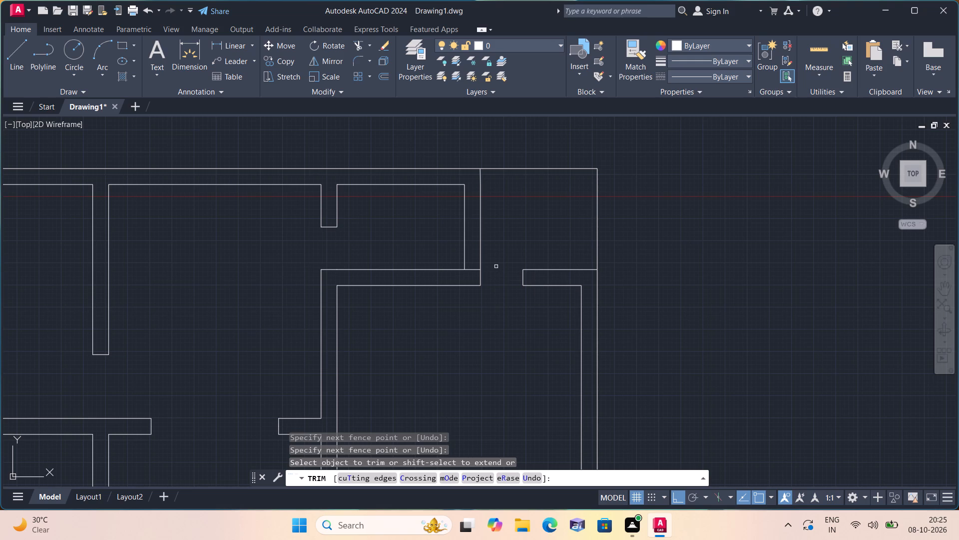
pyautogui.scroll(-1, 507, 282)
pyautogui.moveTo(507, 310); pyautogui.dragTo(502, 254, button='middle')
pyautogui.scroll(-1, 504, 309)
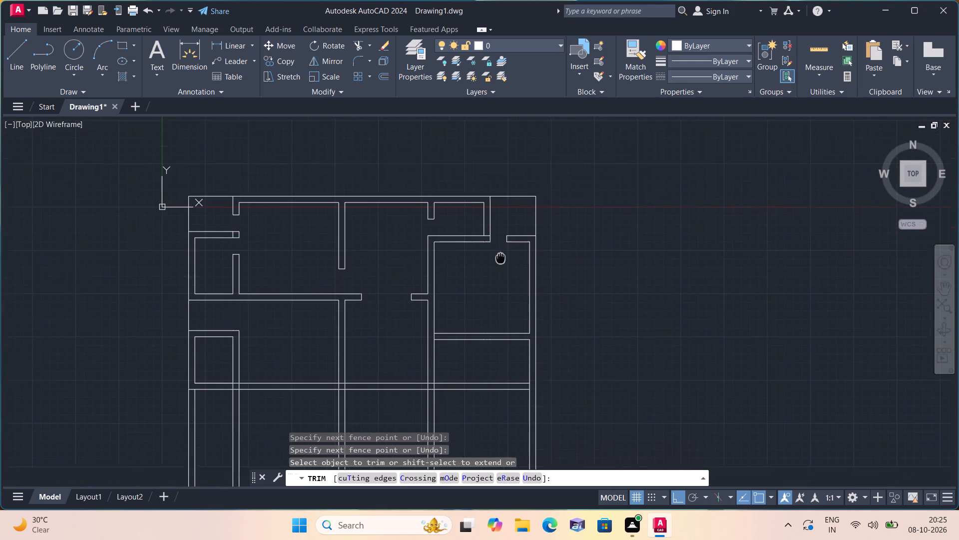
# Draw two short lines extending both edges of the right-hand room's horizontal partition across the third interior wall to its left edge.
pyautogui.moveTo(502, 254); pyautogui.dragTo(504, 249, button='middle')
pyautogui.moveTo(478, 292); pyautogui.dragTo(518, 246, button='middle')
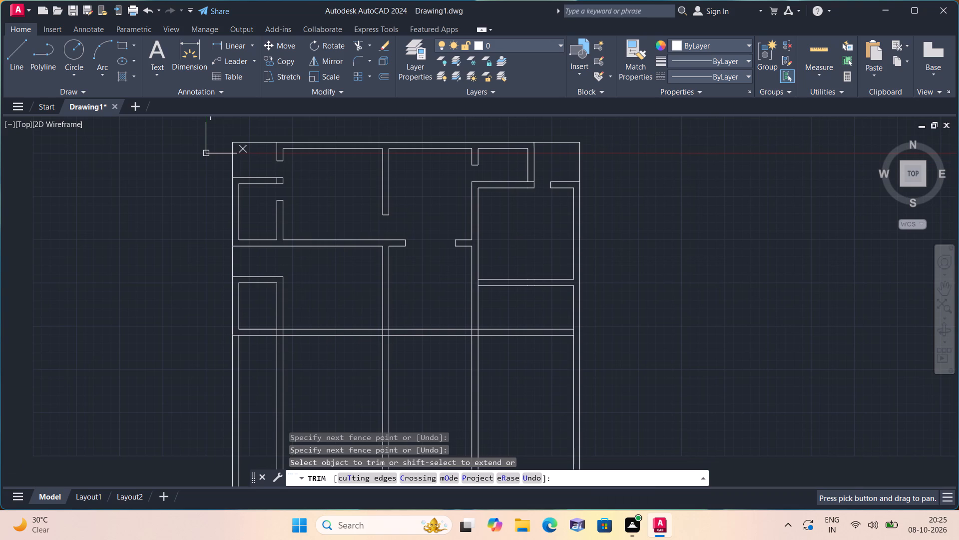
pyautogui.press('Escape')
pyautogui.scroll(1, 509, 249)
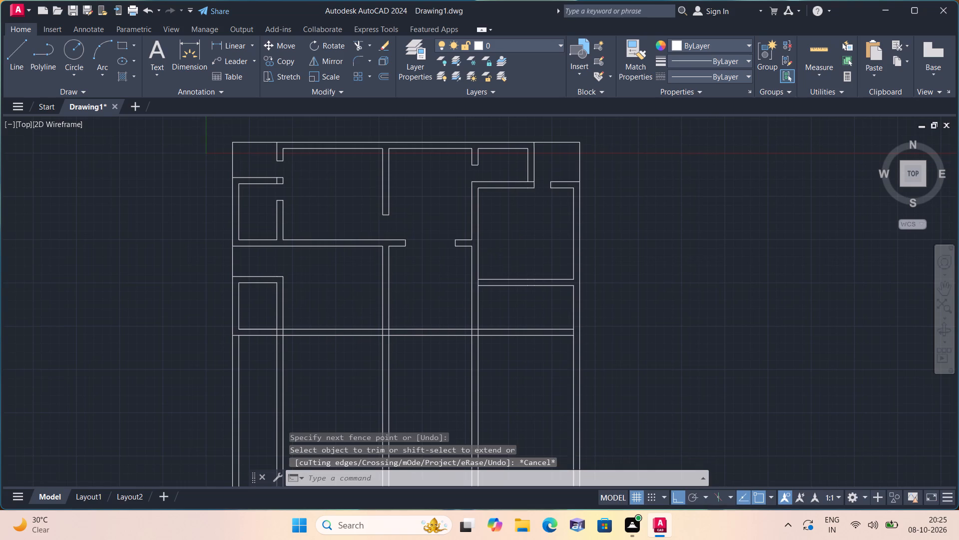
pyautogui.press('l')
pyautogui.press('space')
pyautogui.scroll(1, 459, 304)
pyautogui.click(461, 295)
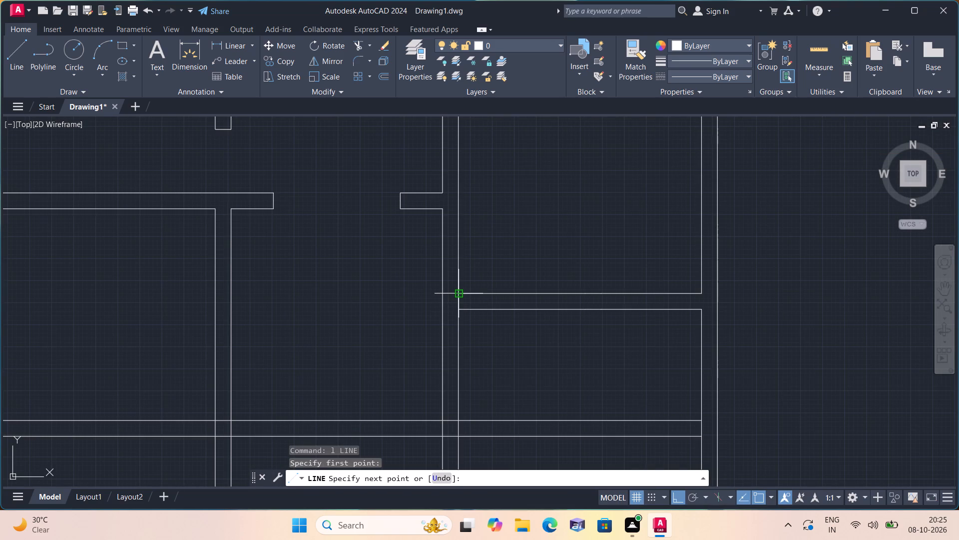
pyautogui.click(446, 294)
pyautogui.press('space')
pyautogui.press('space')
pyautogui.click(460, 309)
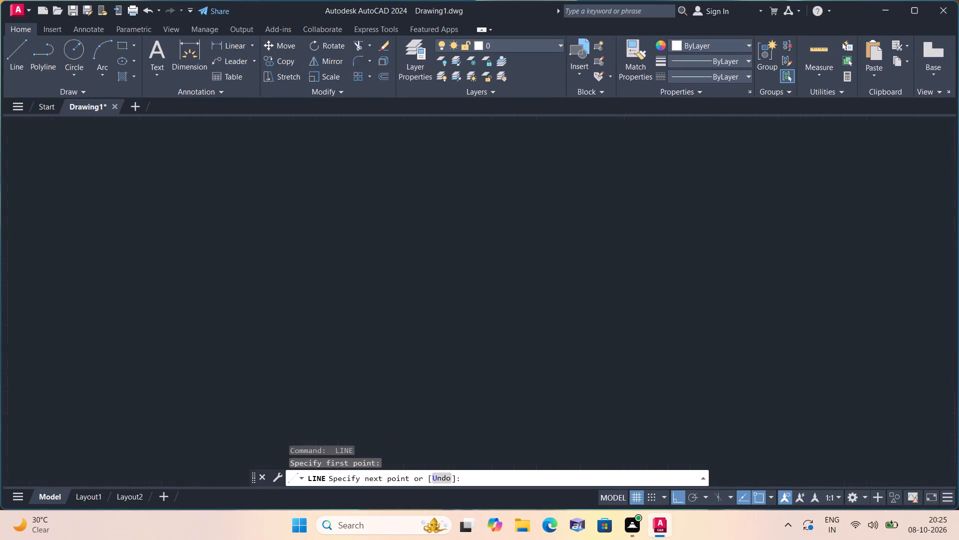
pyautogui.click(442, 308)
pyautogui.press('space')
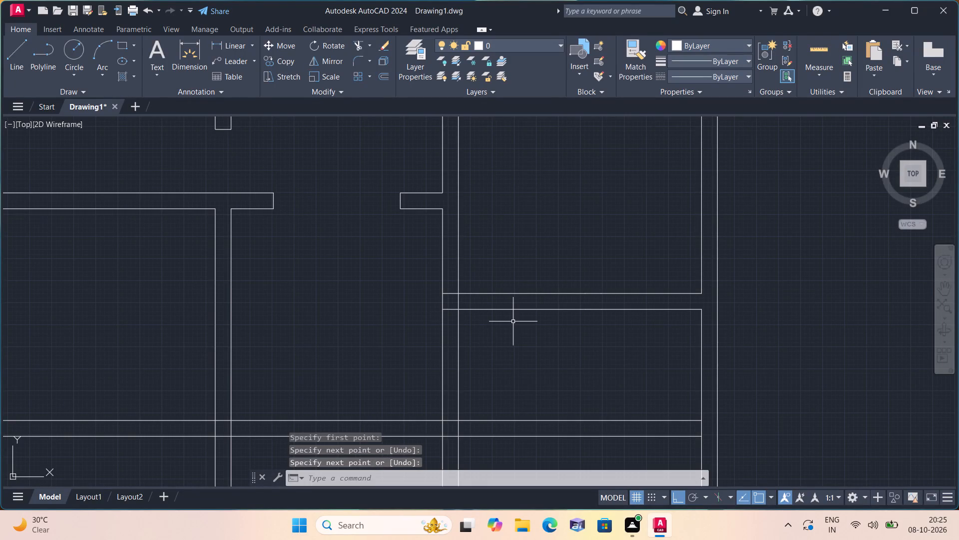
# Trim the third interior wall's right edge between the two partition lines to open the junction.
pyautogui.scroll(-1, 513, 321)
pyautogui.write('trim')
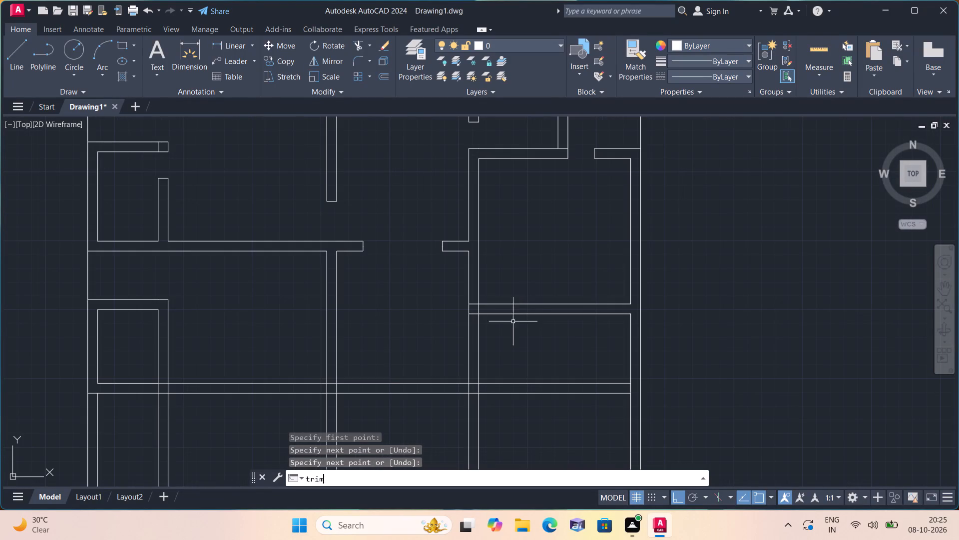
pyautogui.press('space')
pyautogui.scroll(1, 487, 306)
pyautogui.click(476, 307)
pyautogui.press('space')
pyautogui.scroll(-1, 496, 331)
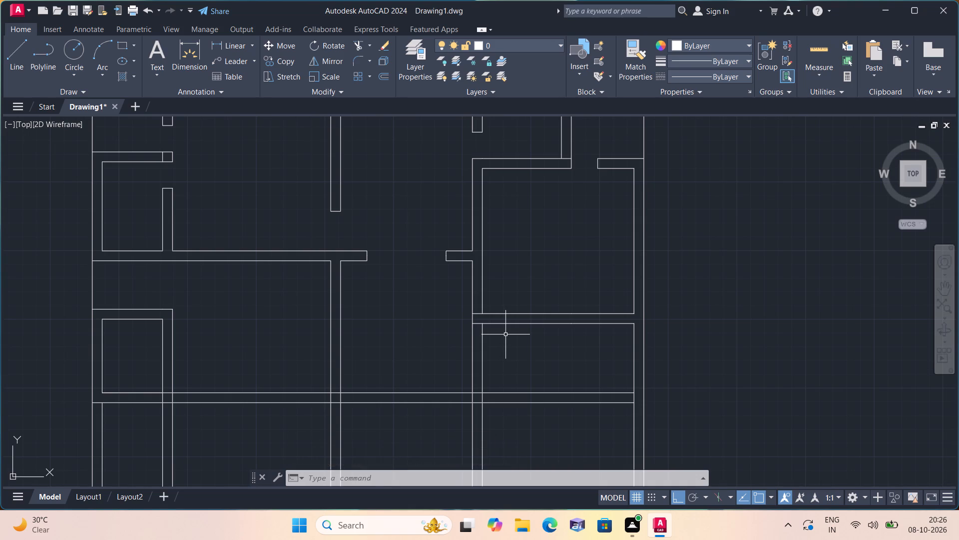
# From the partition's upper edge, draw a 3' line up the third interior wall's right edge, continuing across the wall as a jamb.
pyautogui.press('l')
pyautogui.press('space')
pyautogui.click(483, 311)
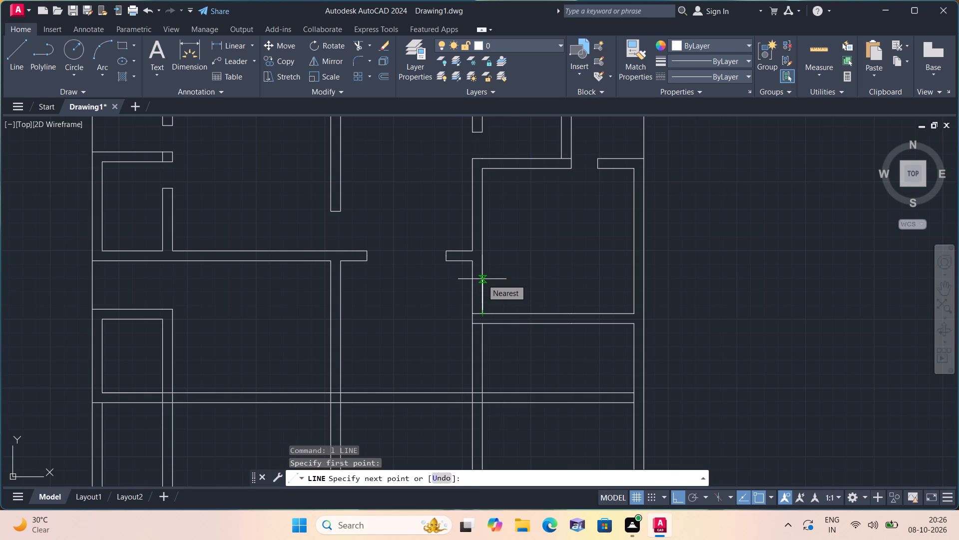
pyautogui.write("3'")
pyautogui.press('space')
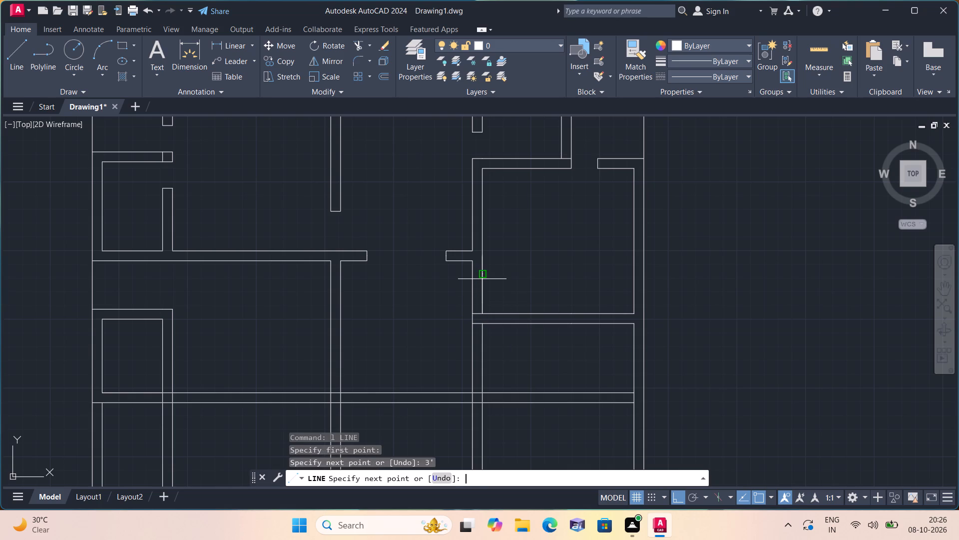
pyautogui.click(472, 274)
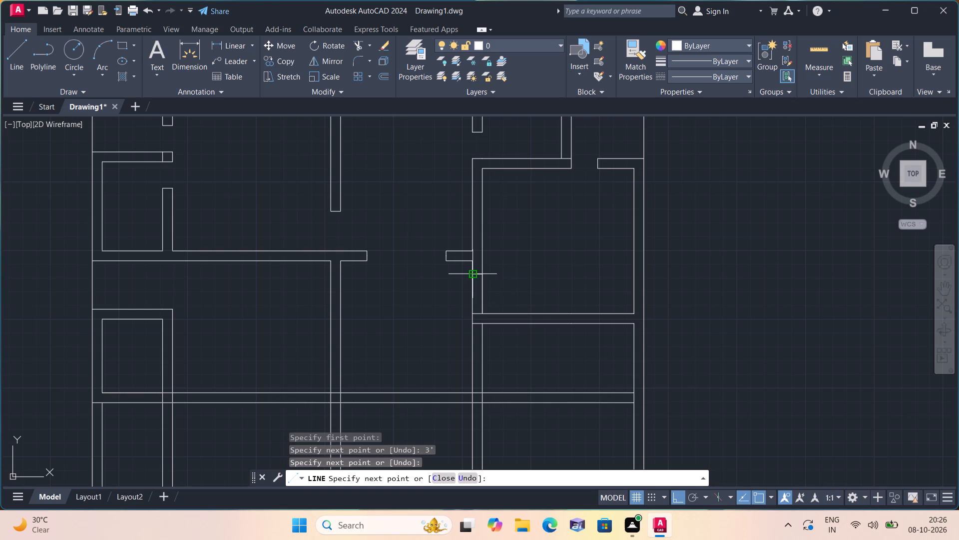
pyautogui.press('space')
# From the partition's lower edge, draw a 3' line down the third interior wall's right edge, continuing across the wall as a jamb.
pyautogui.moveTo(529, 287); pyautogui.dragTo(535, 225, button='middle')
pyautogui.press('space')
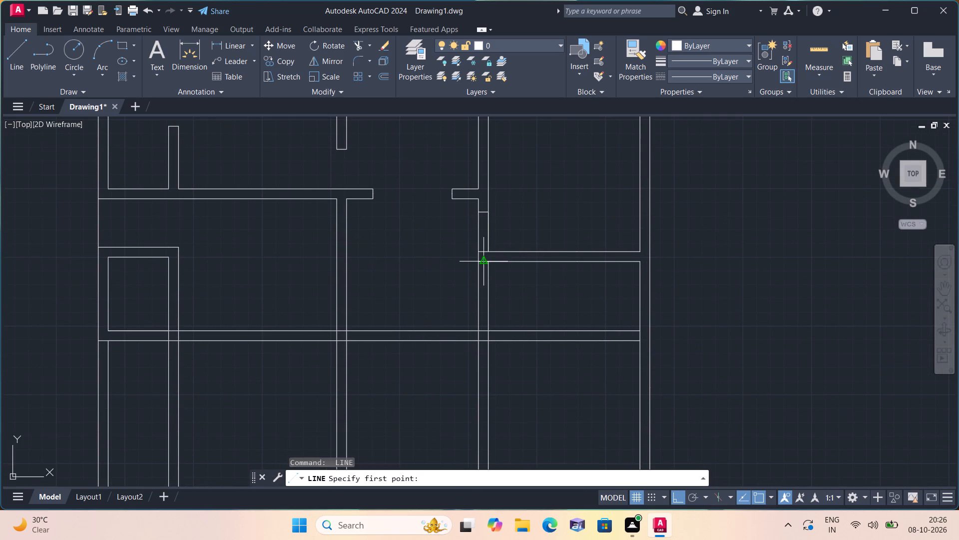
pyautogui.click(491, 262)
pyautogui.write("3'")
pyautogui.press('space')
pyautogui.click(478, 301)
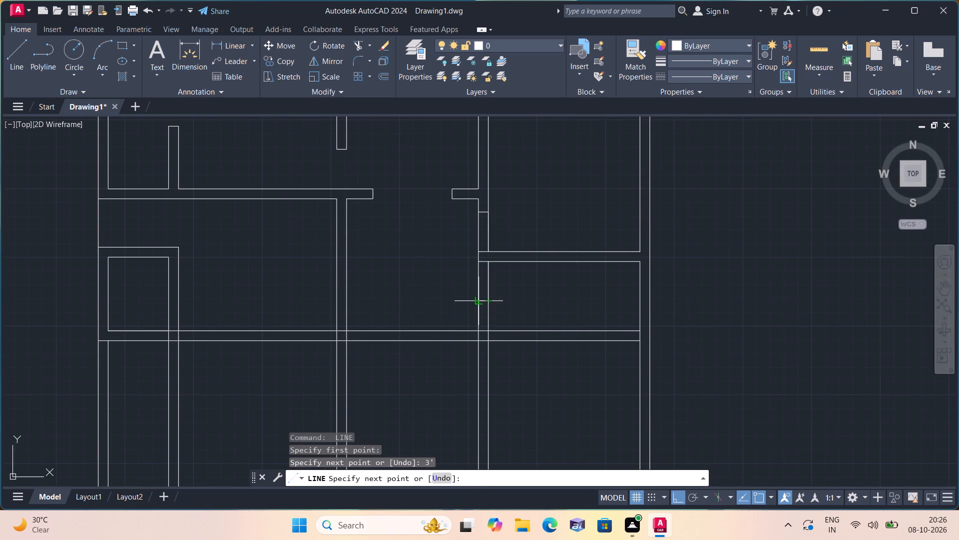
pyautogui.press('space')
# Trim the third interior wall's lines between the partition and both jambs to open the 3' doorways above and below it.
pyautogui.write('tri')
pyautogui.write('m')
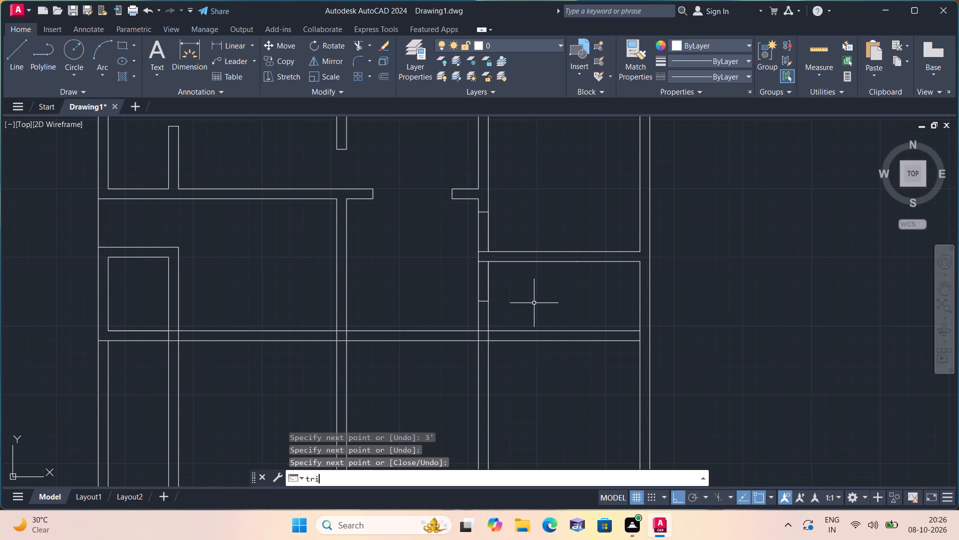
pyautogui.press('space')
pyautogui.click(525, 293)
pyautogui.click(456, 278)
pyautogui.click(461, 246)
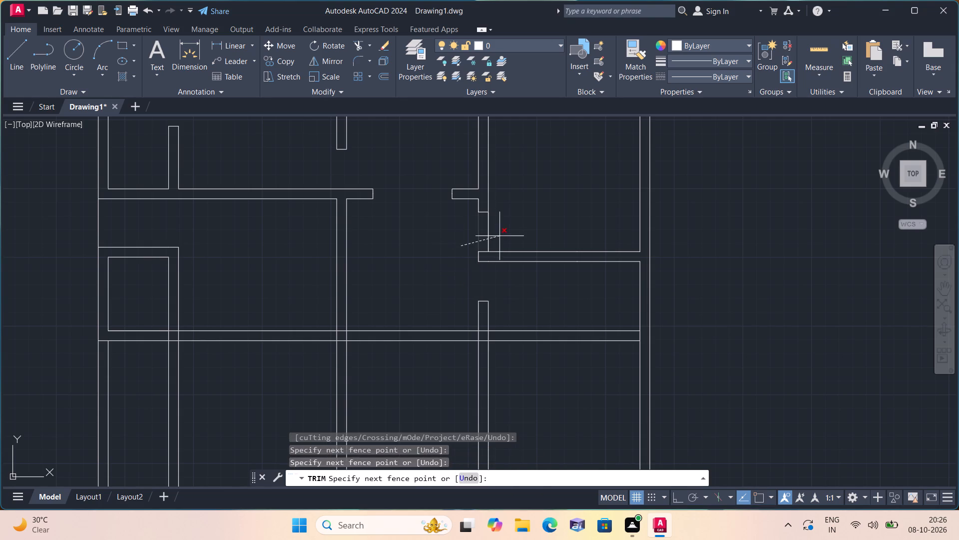
pyautogui.click(499, 235)
pyautogui.press('Escape')
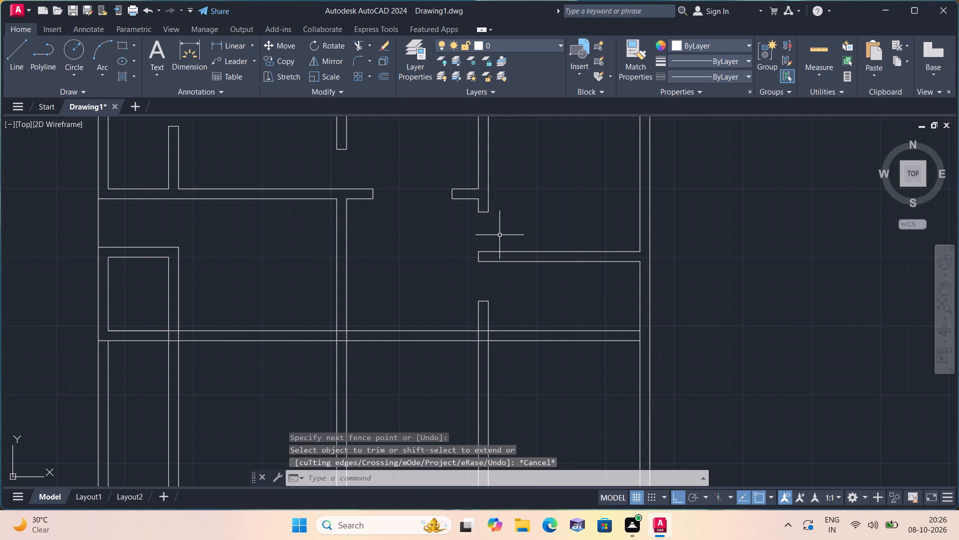
# Trim the dividing wall's upper edge between the small upper-right partition's two lines to clean that corner.
pyautogui.scroll(-1, 463, 248)
pyautogui.scroll(-1, 334, 208)
pyautogui.moveTo(334, 208); pyautogui.dragTo(360, 302, button='middle')
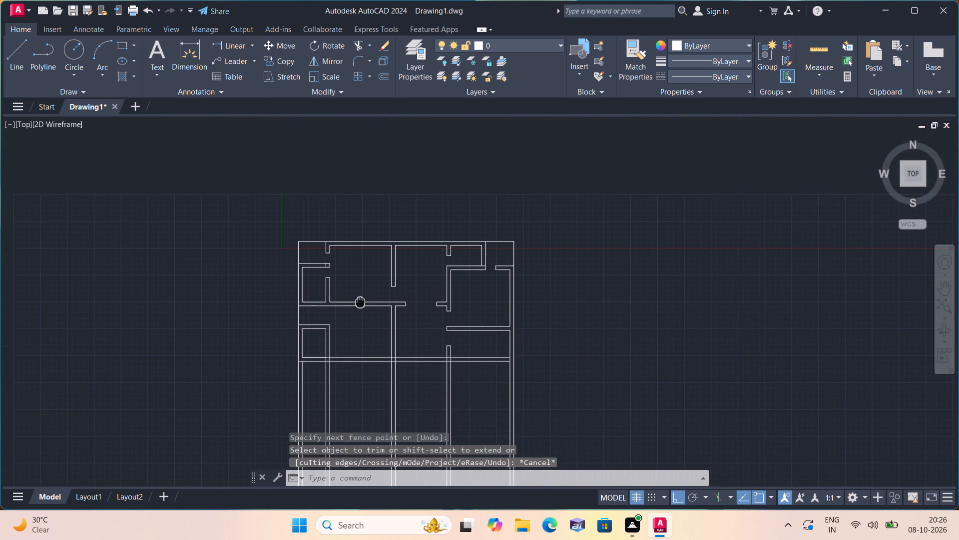
pyautogui.moveTo(360, 302); pyautogui.dragTo(360, 303, button='middle')
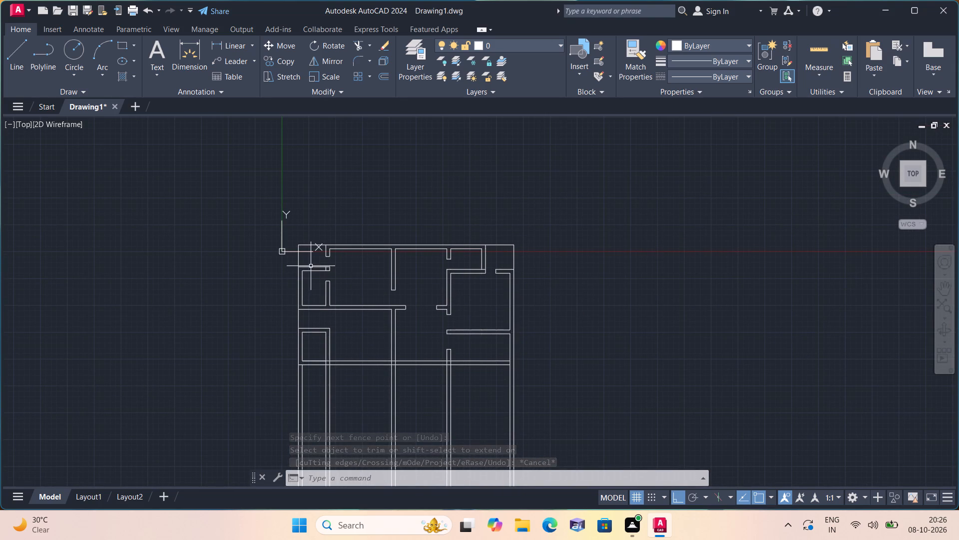
pyautogui.scroll(1, 311, 265)
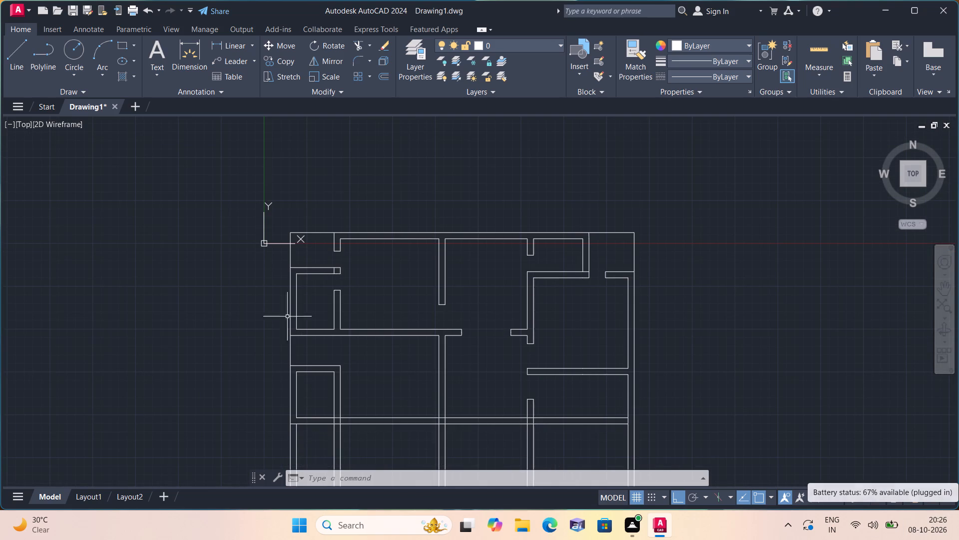
pyautogui.scroll(1, 324, 267)
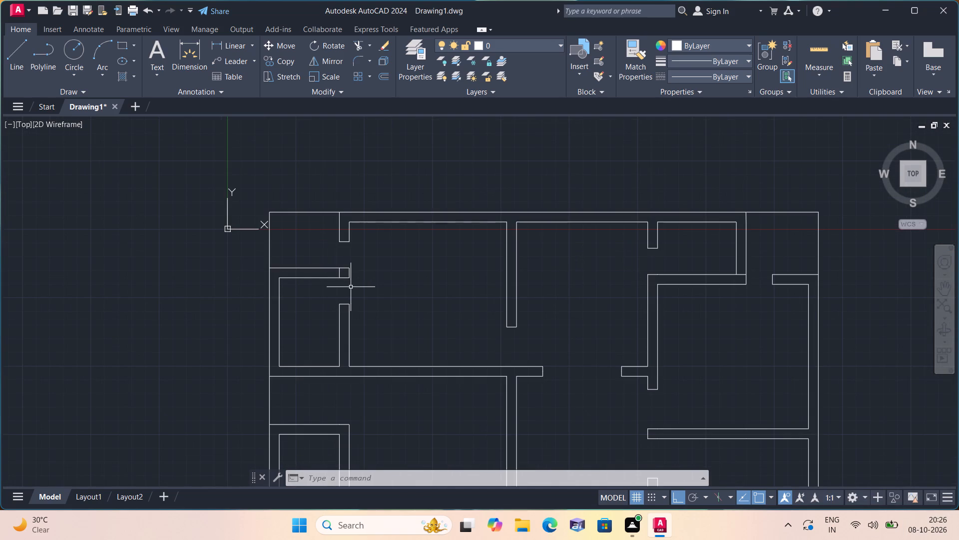
pyautogui.moveTo(353, 287); pyautogui.dragTo(343, 259, button='middle')
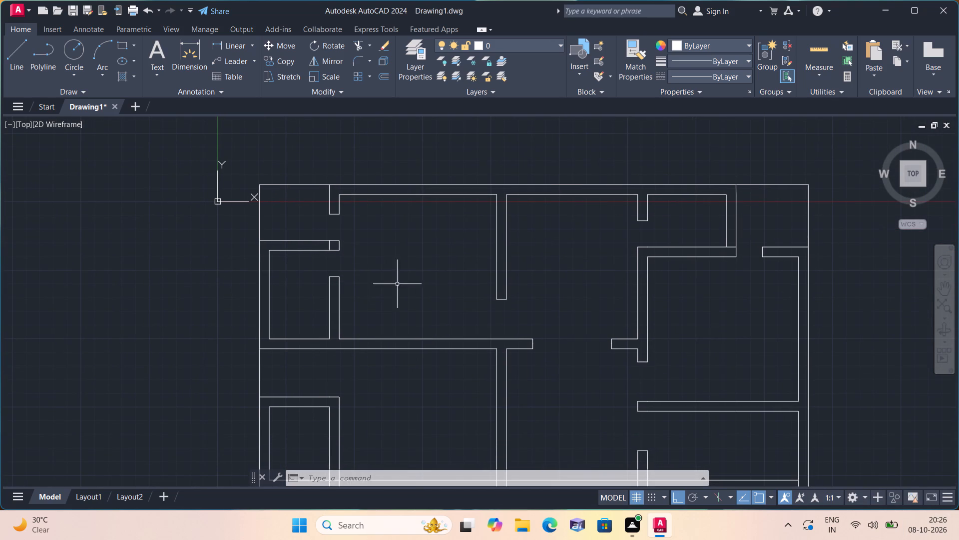
pyautogui.moveTo(526, 317); pyautogui.dragTo(479, 308, button='middle')
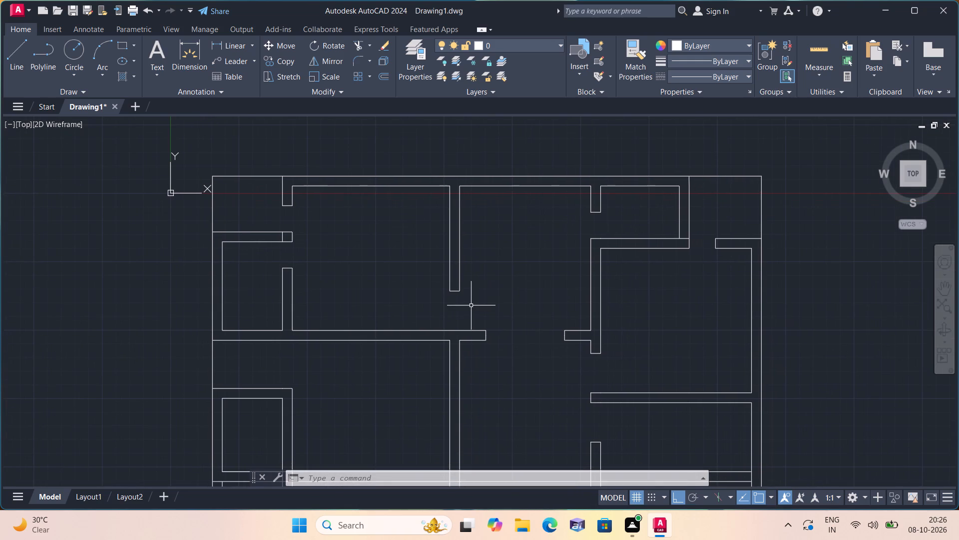
pyautogui.moveTo(494, 293); pyautogui.dragTo(468, 272, button='middle')
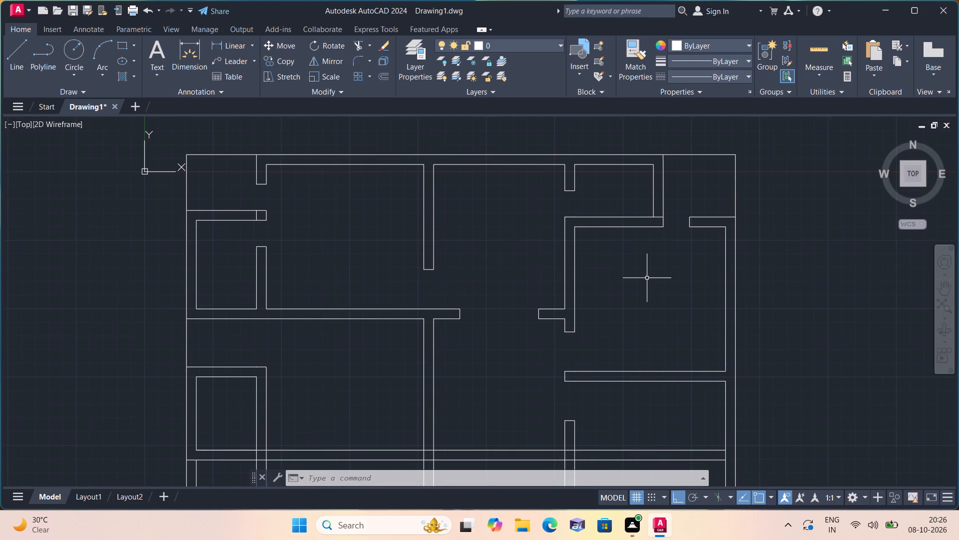
pyautogui.press('space')
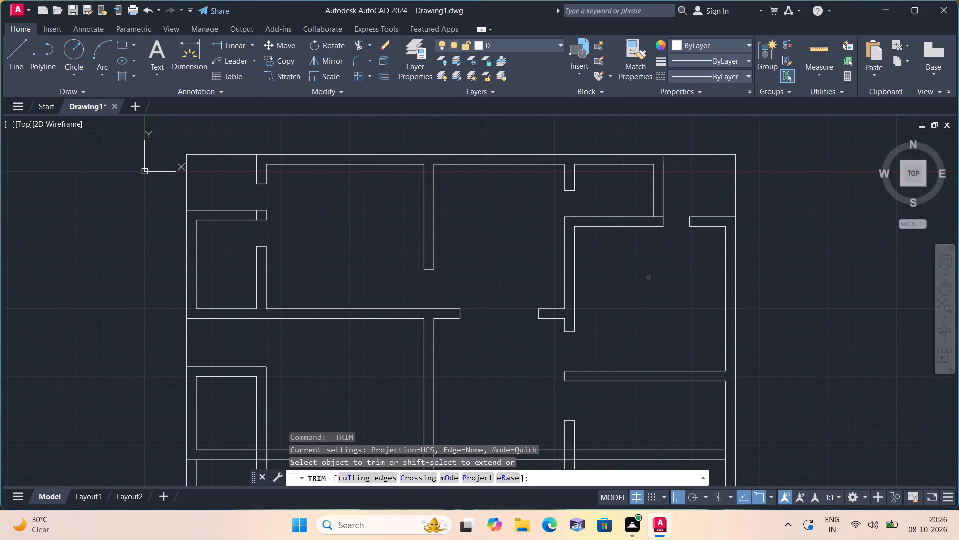
pyautogui.click(657, 216)
# Trim the overlapping line segments where the long lower cross wall meets the third interior wall and the right outer wall.
pyautogui.scroll(-1, 657, 216)
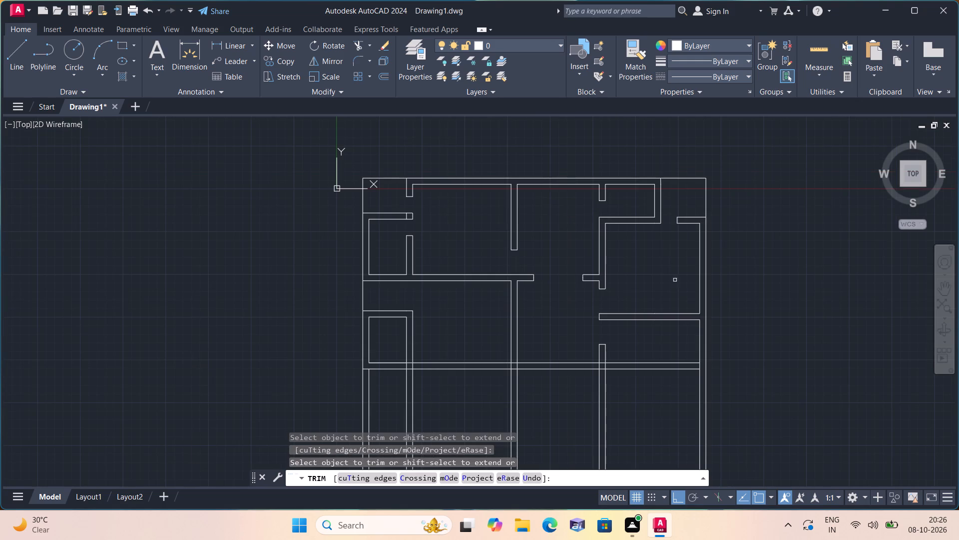
pyautogui.moveTo(656, 298); pyautogui.dragTo(637, 279, button='middle')
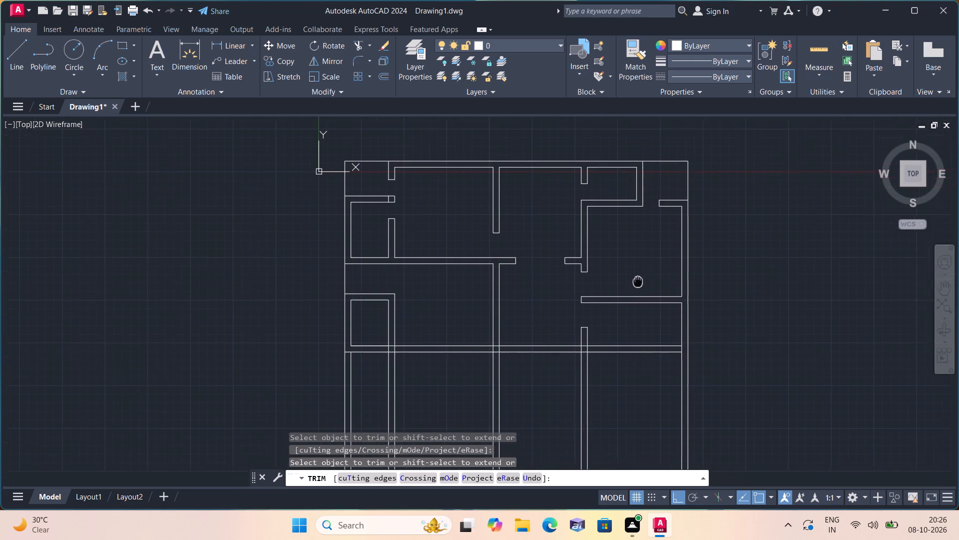
pyautogui.moveTo(637, 279); pyautogui.dragTo(637, 256, button='middle')
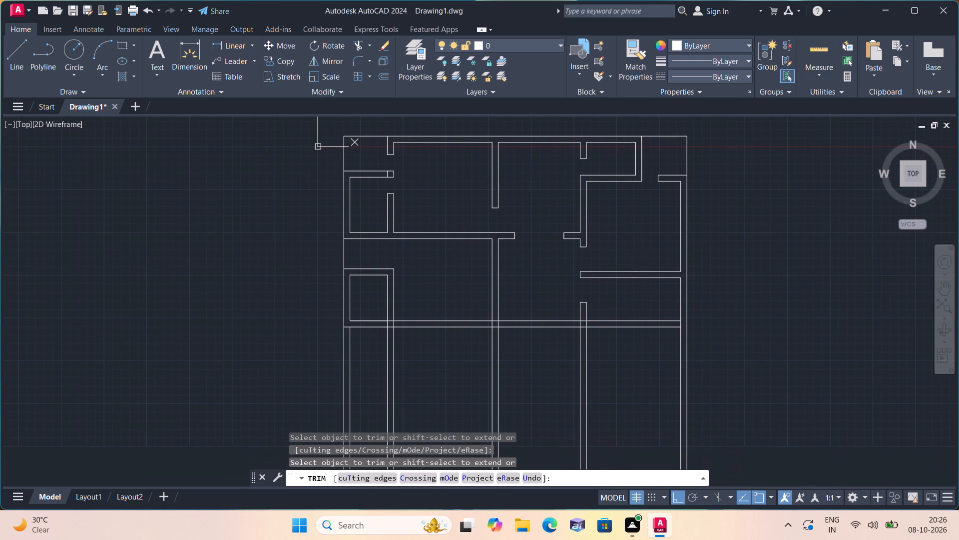
pyautogui.scroll(1, 572, 335)
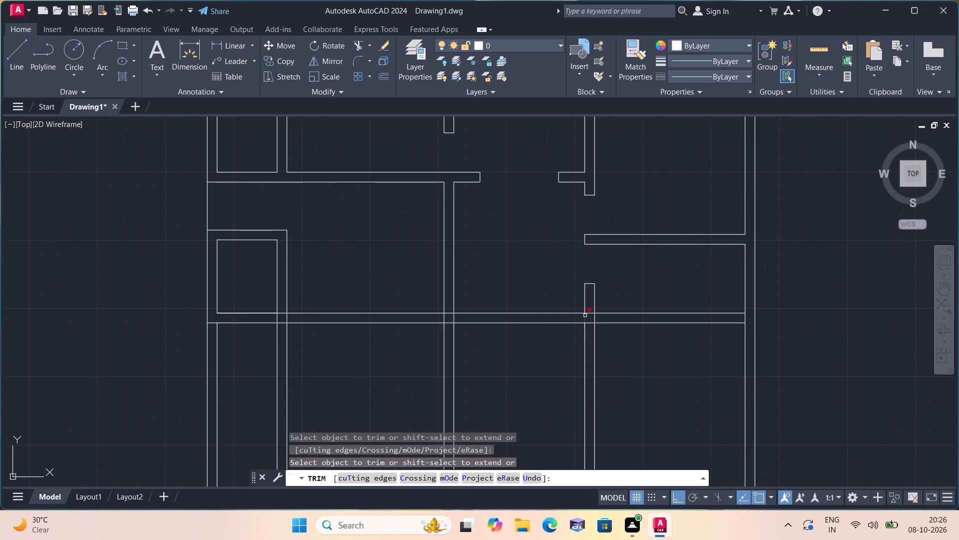
pyautogui.click(588, 313)
pyautogui.click(586, 320)
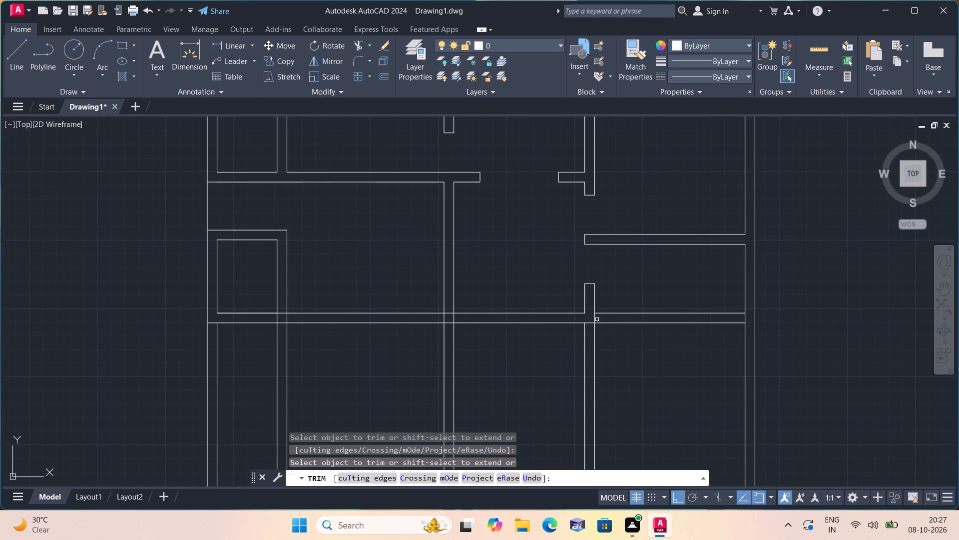
pyautogui.click(597, 319)
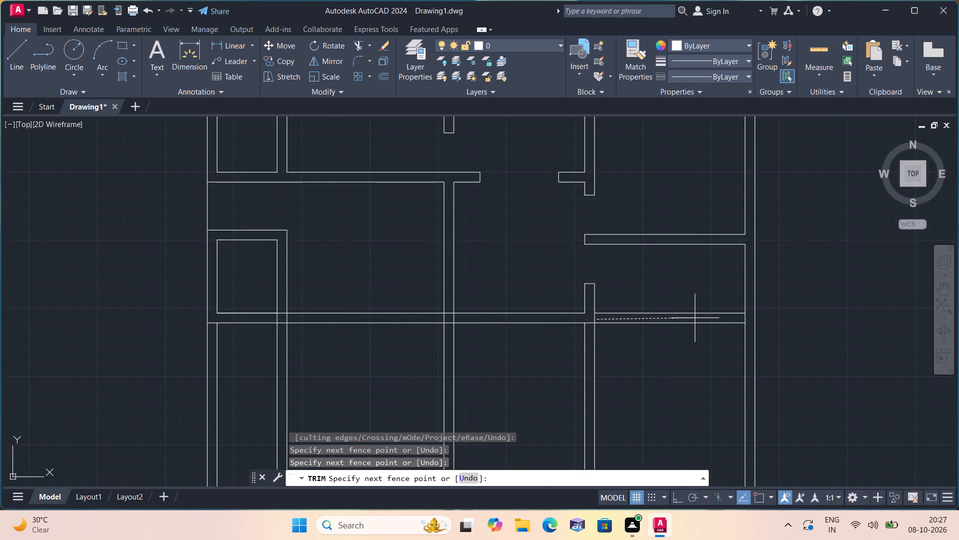
pyautogui.click(591, 319)
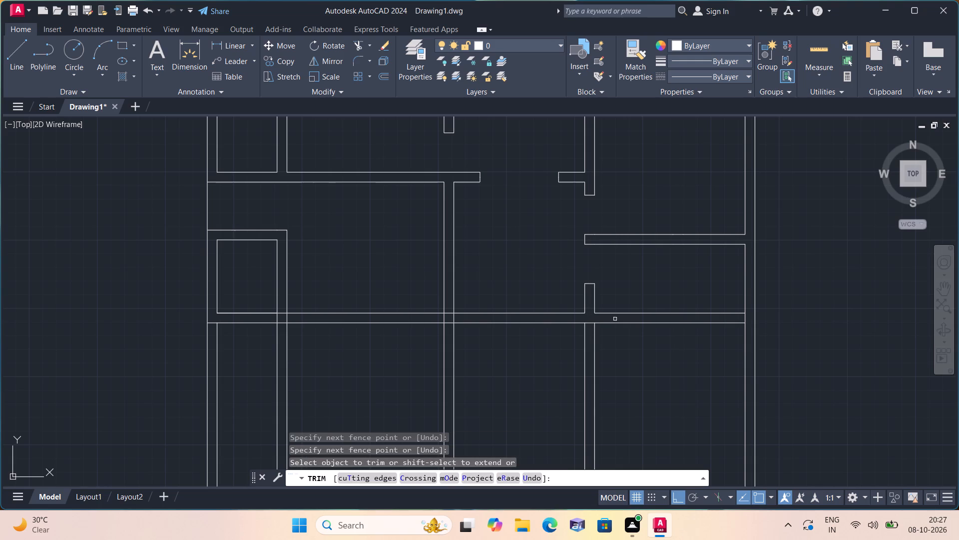
pyautogui.click(744, 317)
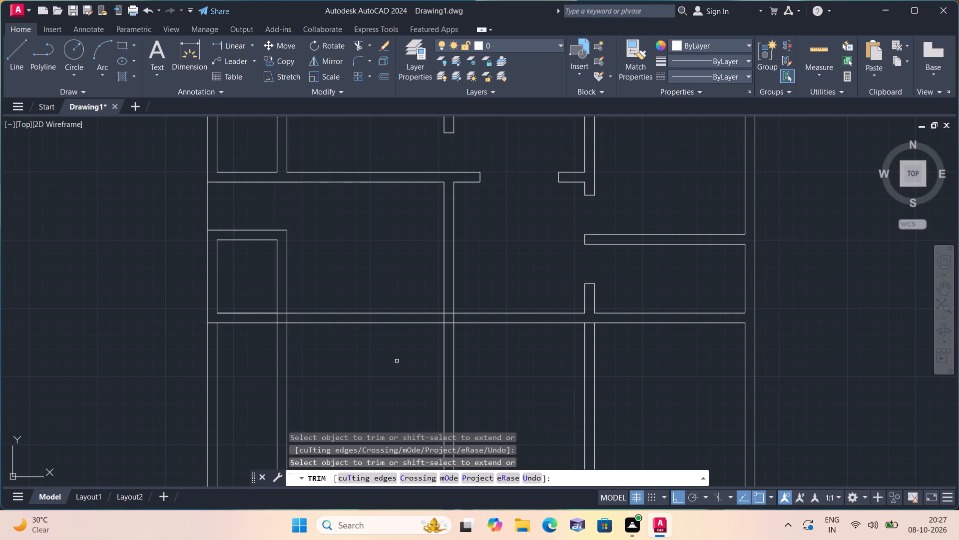
pyautogui.press('Escape')
# From the small lower-left room's inner lower-right corner, draw a 2' line left along the cross wall, continuing across the wall as a jamb.
pyautogui.press('l')
pyautogui.press('space')
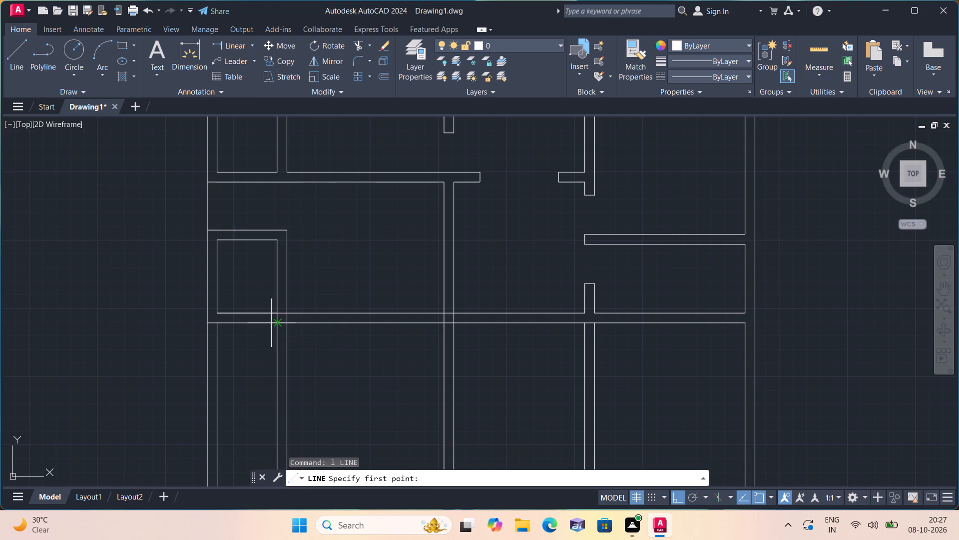
pyautogui.scroll(1, 271, 321)
pyautogui.click(280, 308)
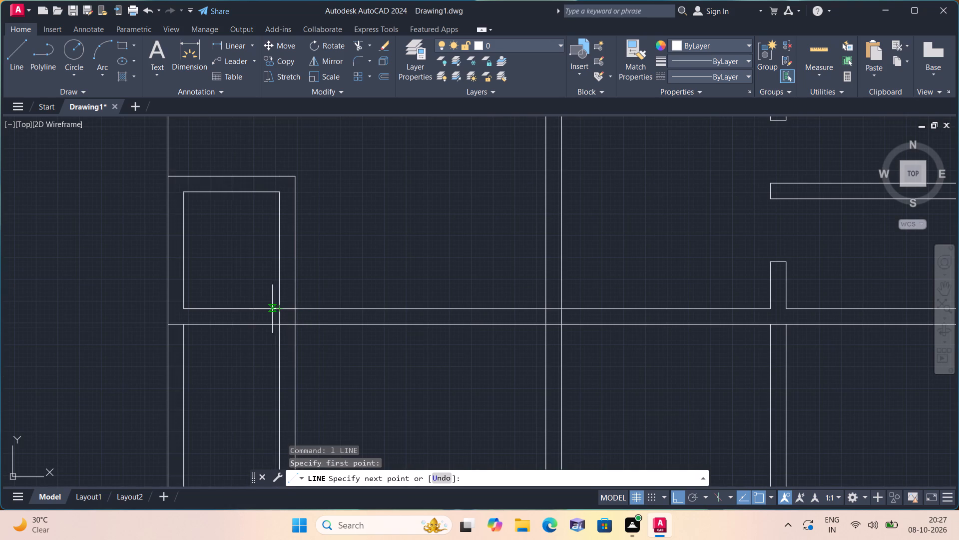
pyautogui.write("2'")
pyautogui.press('space')
pyautogui.click(234, 326)
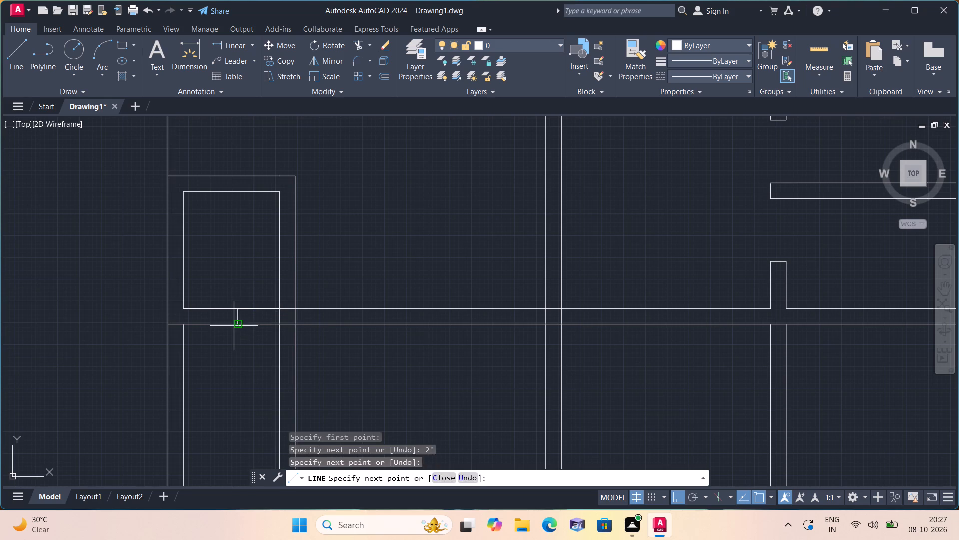
pyautogui.press('space')
# Trim the cross wall's lines between the 2' jamb and the small room's right wall, plus the upper edge crossing that wall.
pyautogui.write('trim')
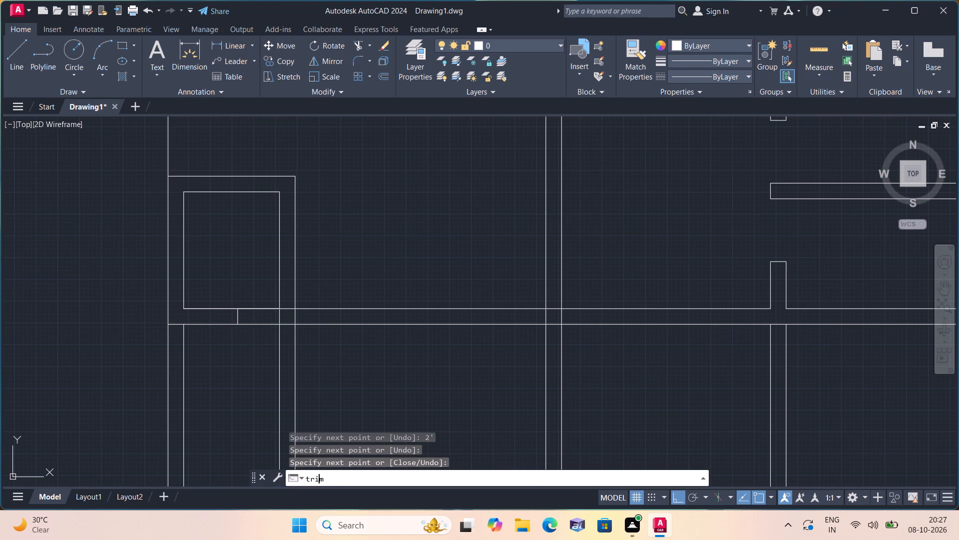
pyautogui.press('space')
pyautogui.moveTo(252, 293); pyautogui.dragTo(264, 355)
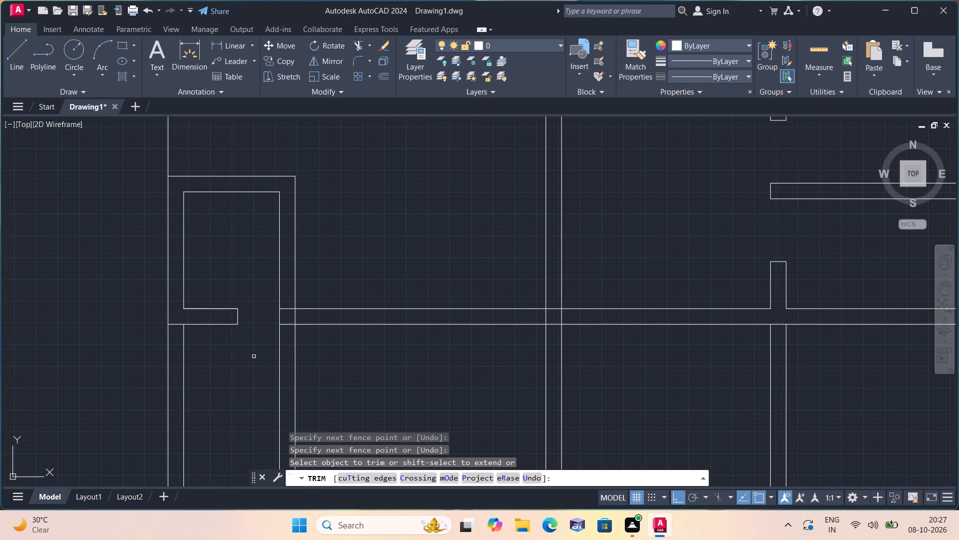
pyautogui.scroll(1, 292, 327)
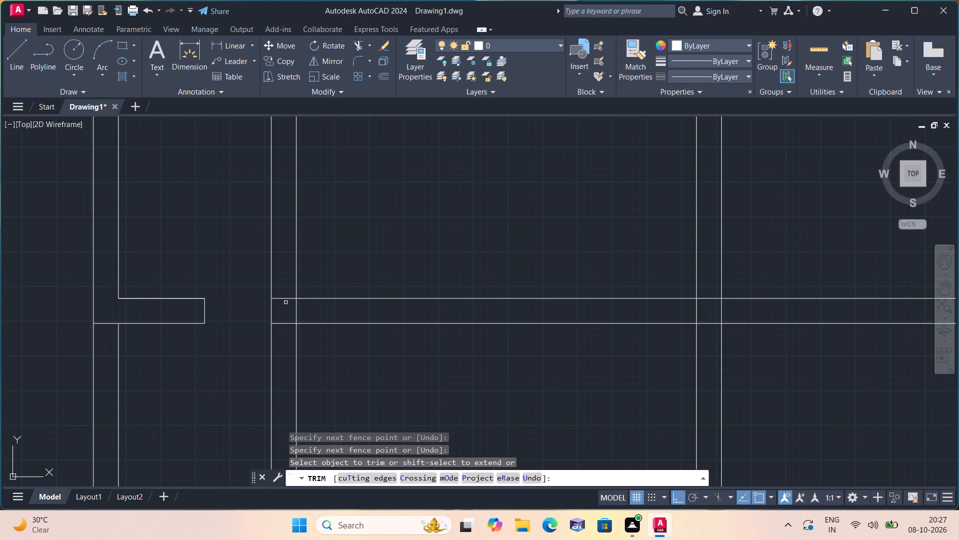
pyautogui.click(286, 298)
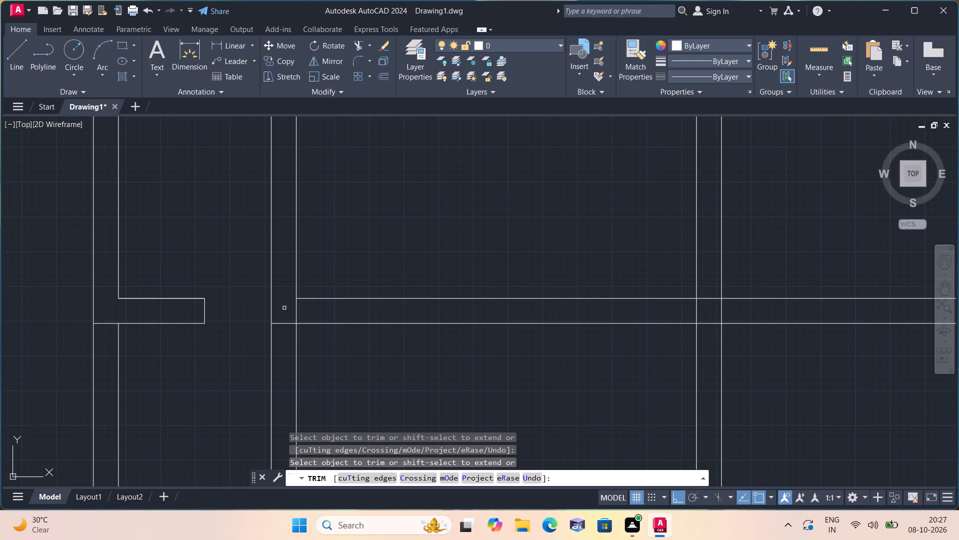
pyautogui.press('Escape')
# From the small room's right wall, draw a 3' line right along the cross wall's upper edge, continuing across the wall as a jamb.
pyautogui.press('l')
pyautogui.press('space')
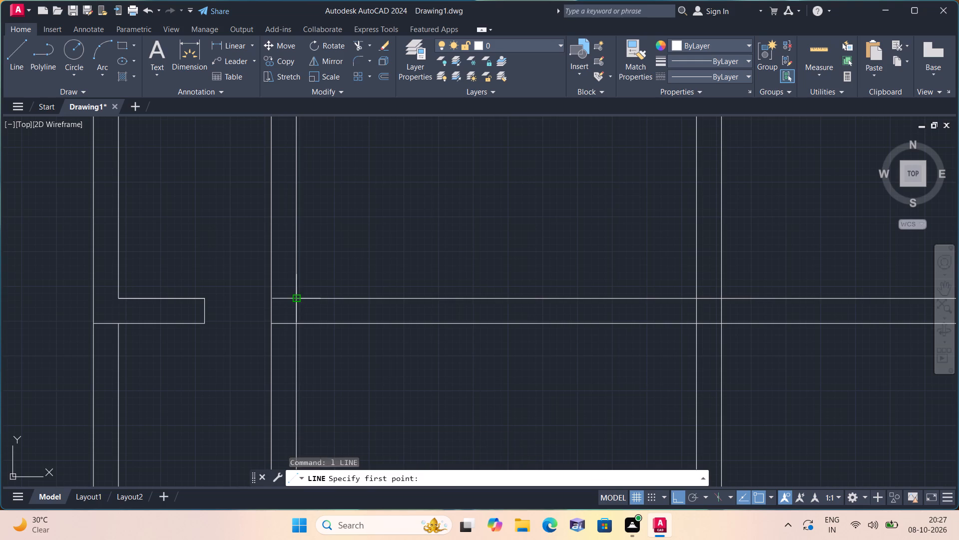
pyautogui.click(295, 298)
pyautogui.write("3'")
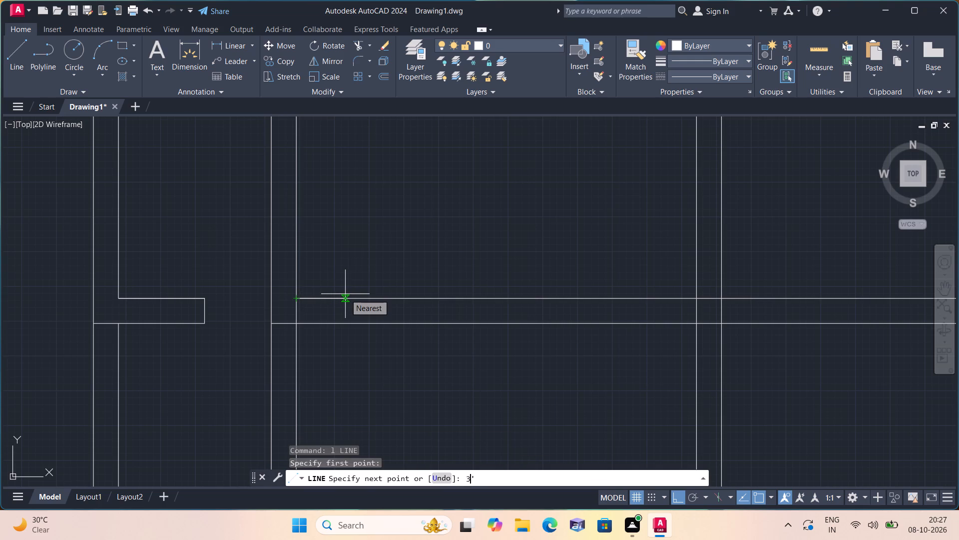
pyautogui.press('space')
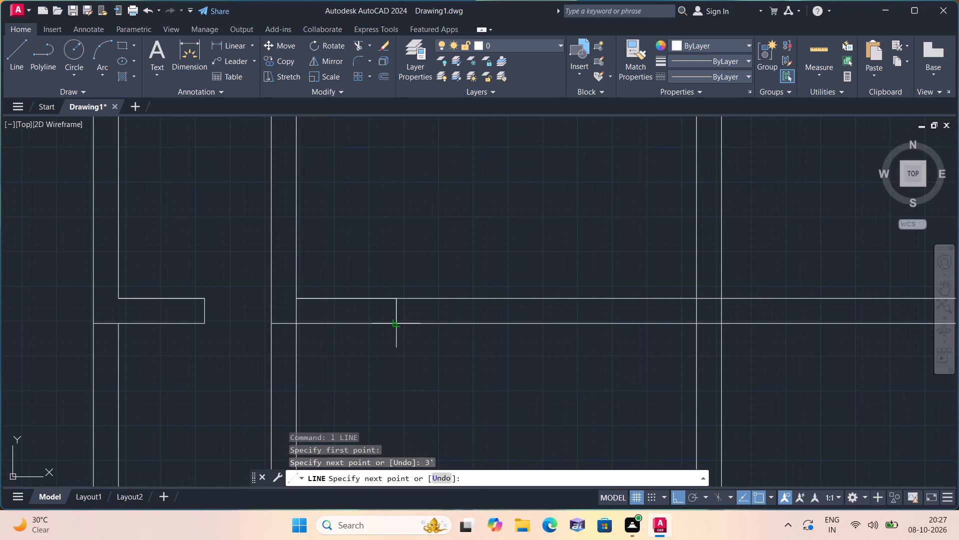
pyautogui.click(396, 324)
pyautogui.press('space')
# Trim the cross wall's lines between the small room's right wall and the new jamb to open the 3' doorway.
pyautogui.write('trim')
pyautogui.press('space')
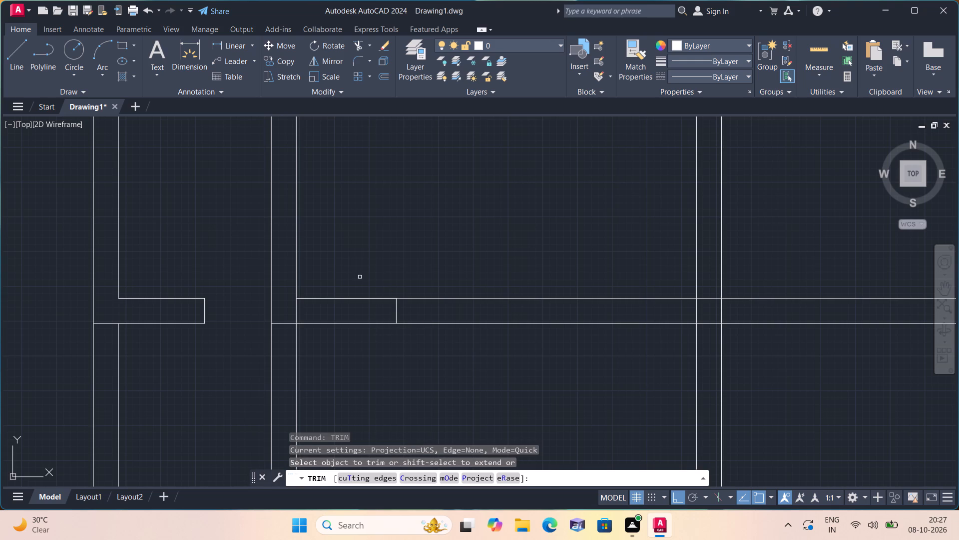
pyautogui.click(360, 277)
pyautogui.click(354, 345)
# Trim the overlapping segments where the middle interior wall meets the long lower cross wall, including the cross wall's upper edge.
pyautogui.scroll(-1, 354, 345)
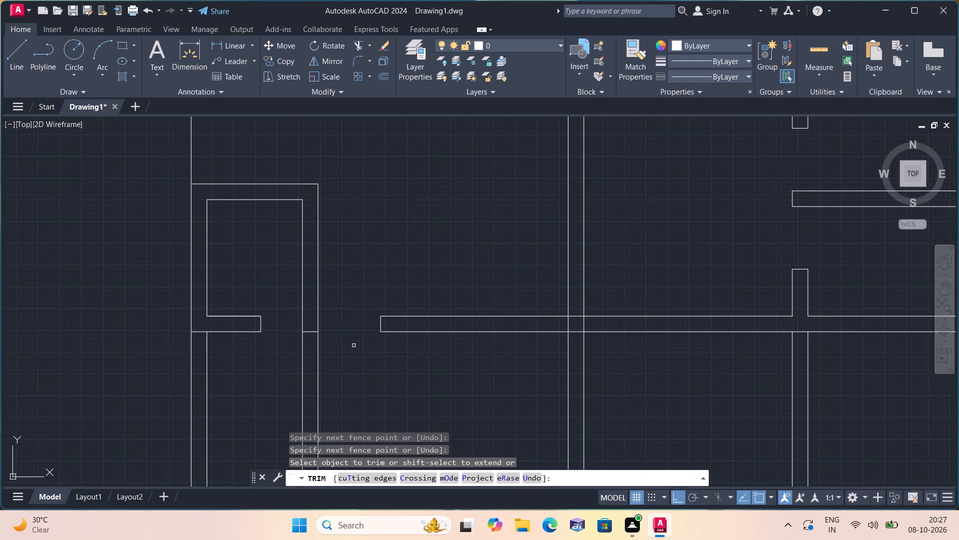
pyautogui.moveTo(359, 348); pyautogui.dragTo(348, 358, button='middle')
pyautogui.scroll(-1, 356, 352)
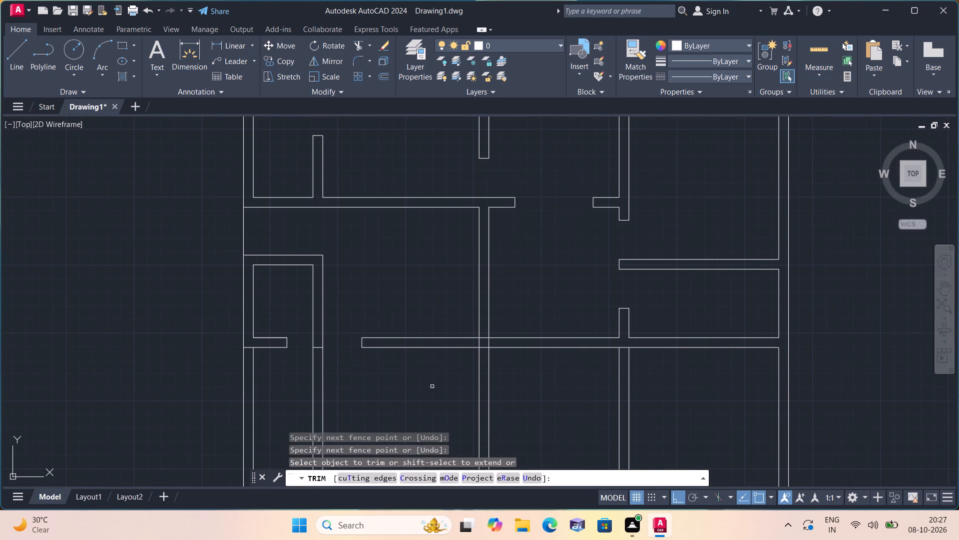
pyautogui.moveTo(427, 382); pyautogui.dragTo(404, 356, button='middle')
pyautogui.scroll(2, 450, 317)
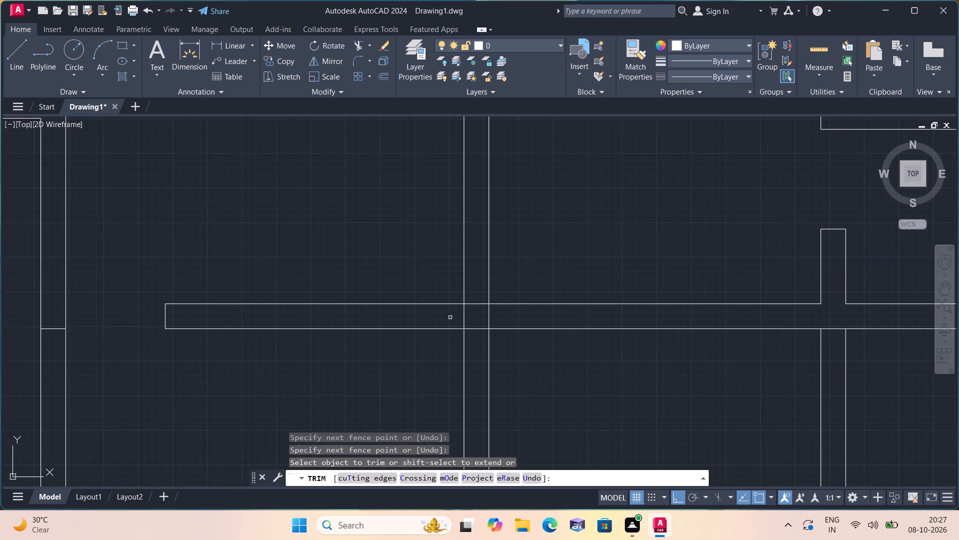
pyautogui.click(452, 317)
pyautogui.click(522, 315)
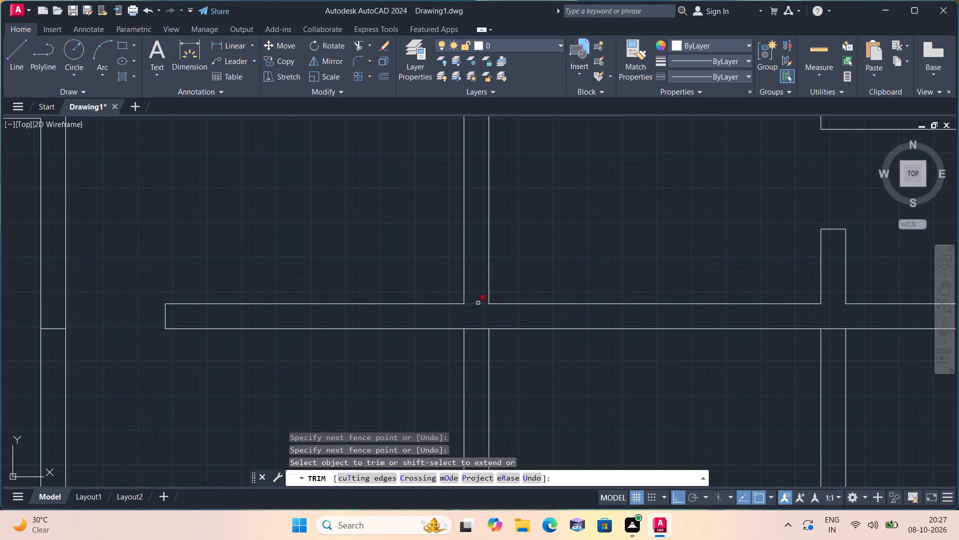
pyautogui.click(478, 303)
pyautogui.scroll(-2, 478, 303)
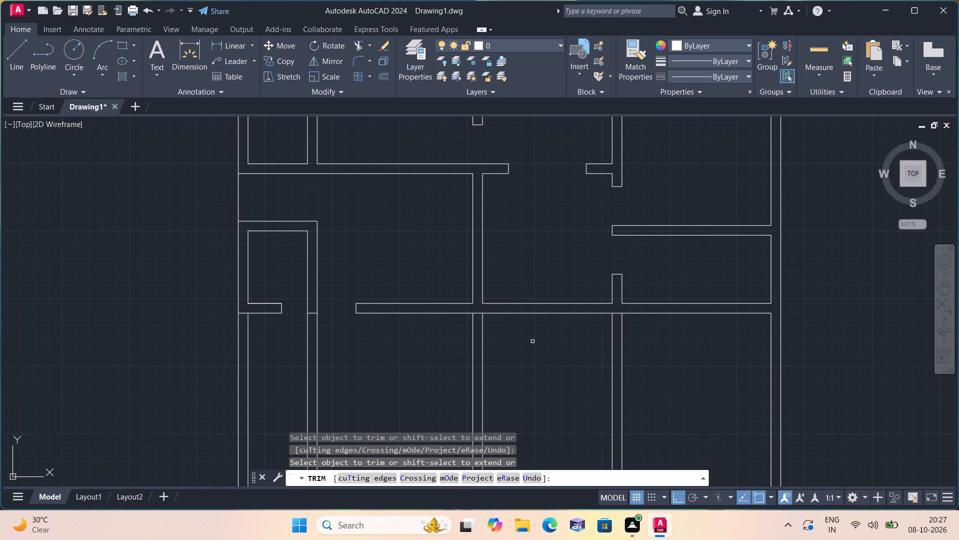
# Trim away the lines of all three interior walls below the long lower cross wall, leaving only the outer walls there.
pyautogui.moveTo(507, 366); pyautogui.dragTo(501, 304, button='middle')
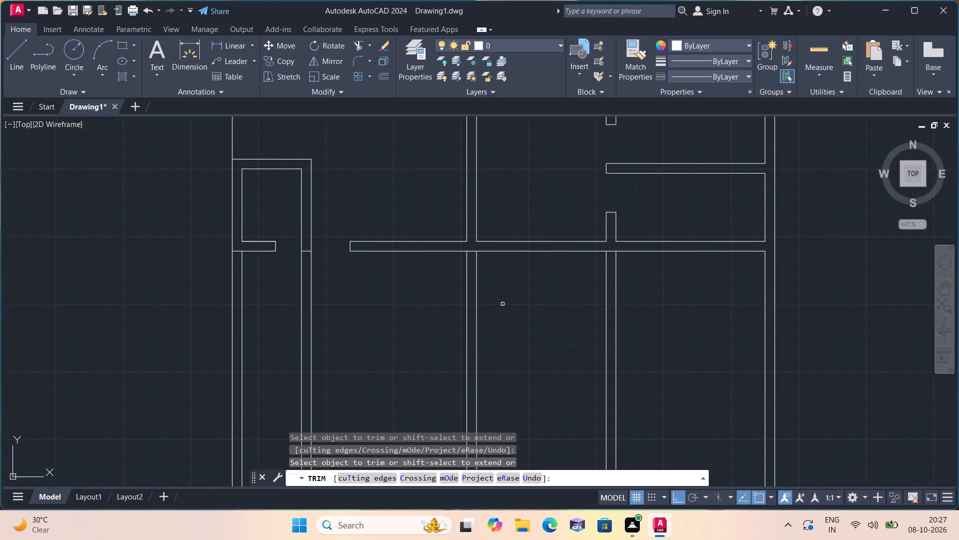
pyautogui.click(434, 312)
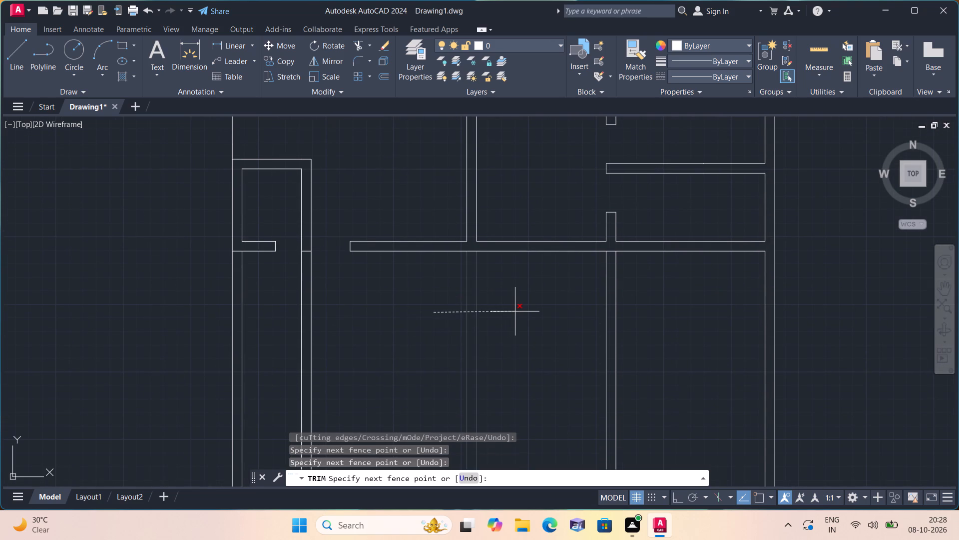
pyautogui.click(515, 311)
pyautogui.click(276, 317)
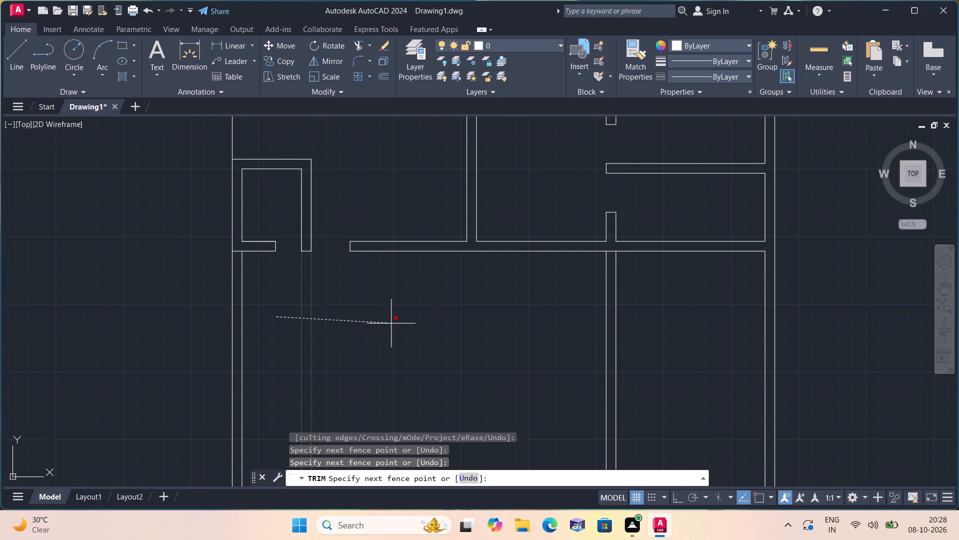
pyautogui.click(391, 323)
pyautogui.click(387, 328)
pyautogui.click(648, 306)
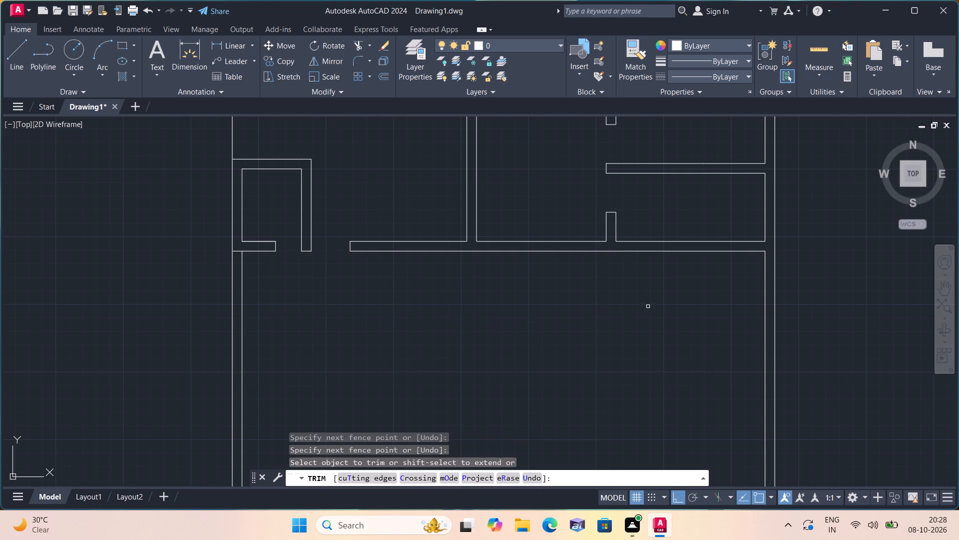
pyautogui.scroll(-2, 573, 353)
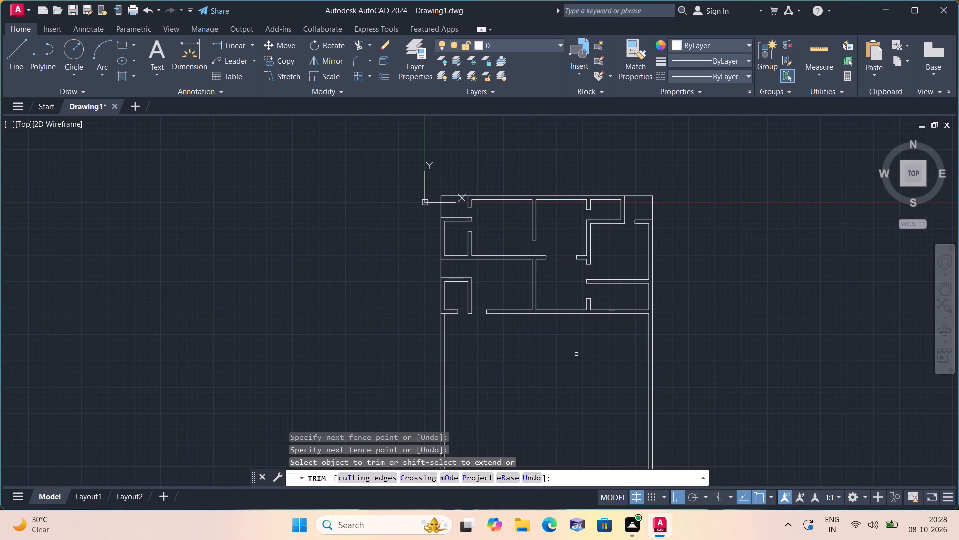
pyautogui.press('Escape')
# From the third interior wall stub's lower-left corner, draw a 1' line left along the cross wall, continuing across the wall as a jamb.
pyautogui.scroll(1, 575, 348)
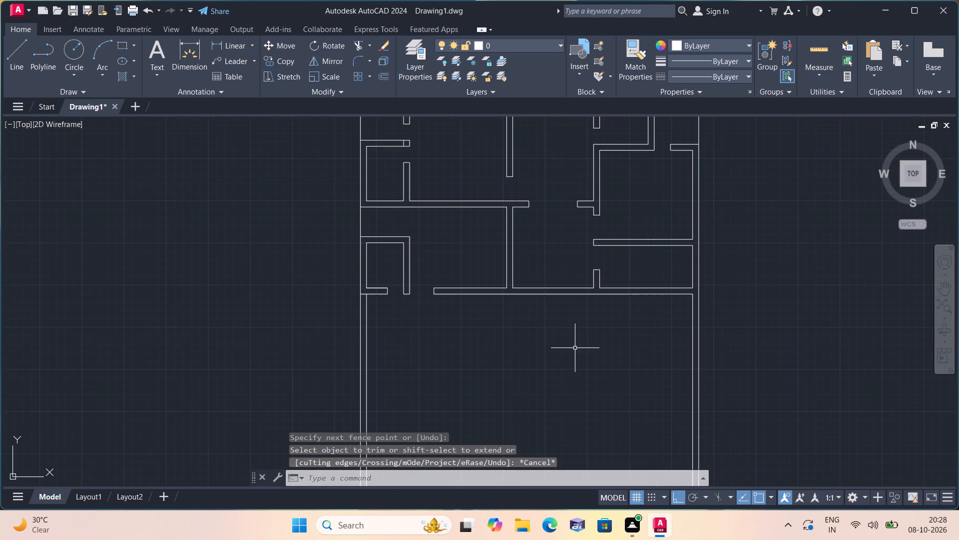
pyautogui.moveTo(575, 348); pyautogui.dragTo(590, 392, button='middle')
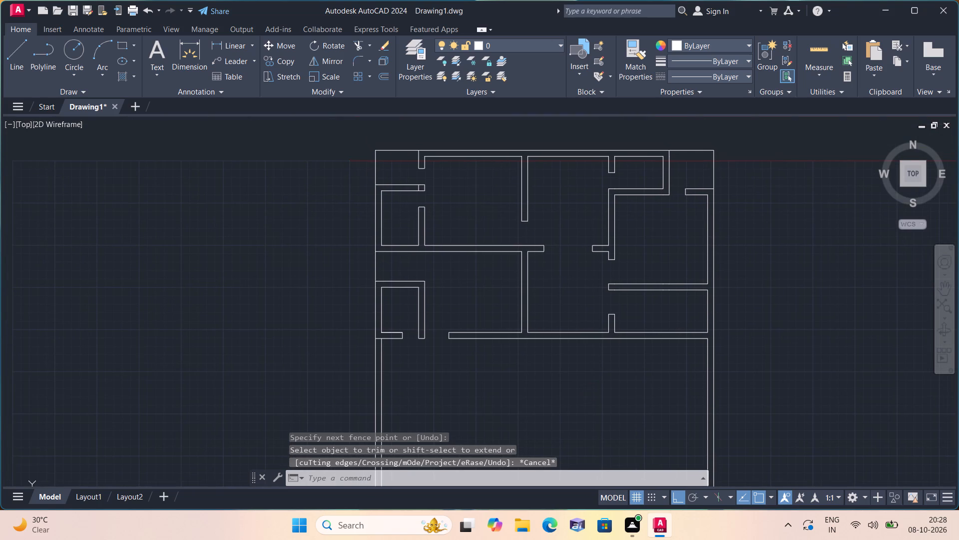
pyautogui.write('l')
pyautogui.press('space')
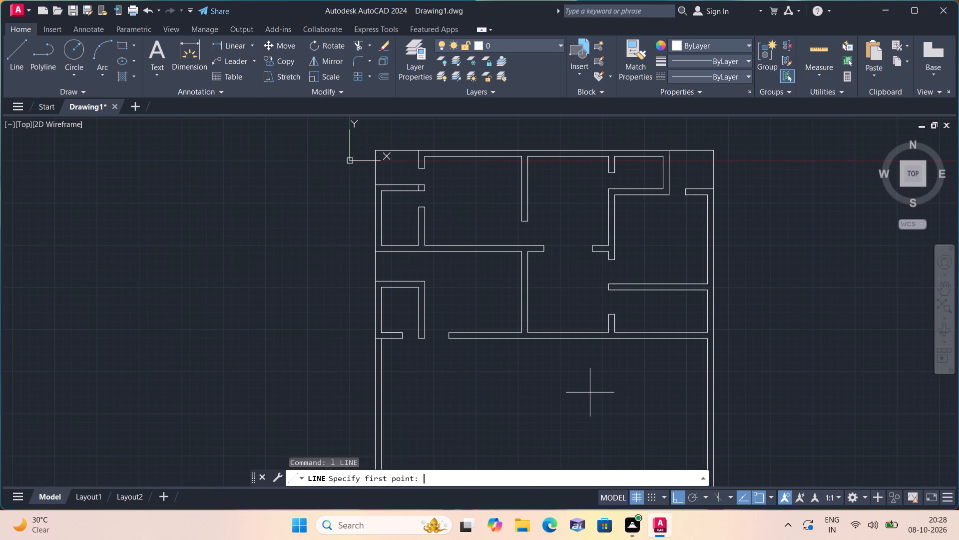
pyautogui.scroll(2, 591, 359)
pyautogui.click(632, 293)
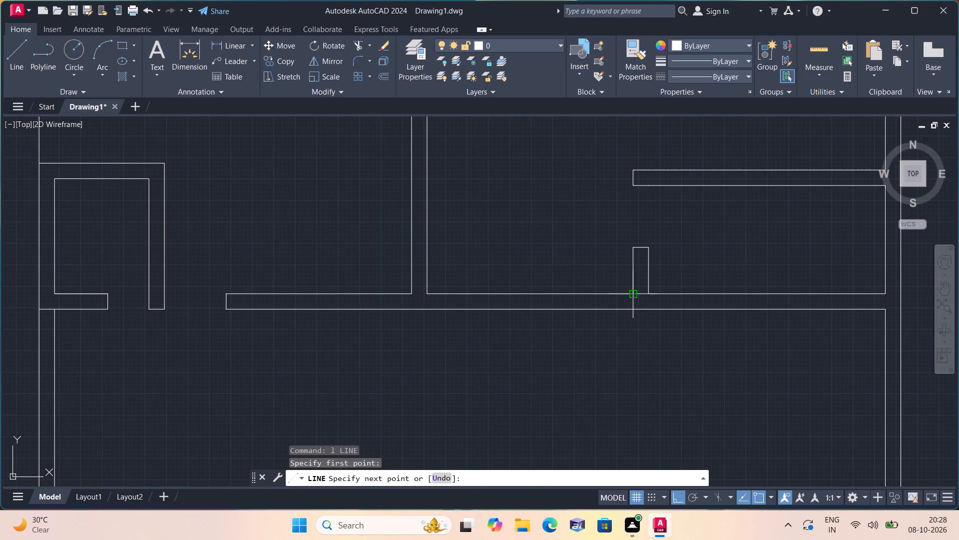
pyautogui.write("3'")
pyautogui.press('BackSpace')
pyautogui.press('BackSpace')
pyautogui.write("1'")
pyautogui.press('space')
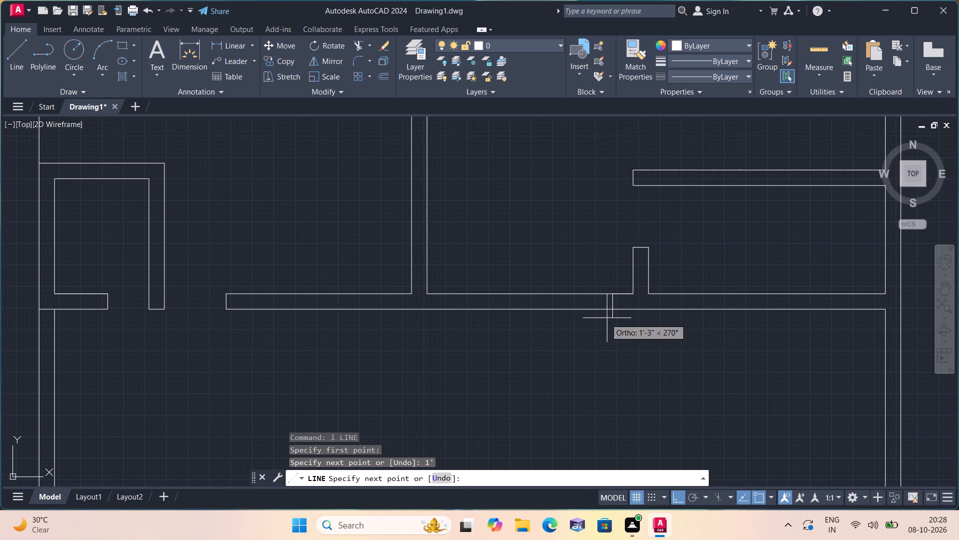
pyautogui.click(613, 311)
pyautogui.press('space')
# Erase the 1' guide line between the new jamb and the third interior wall stub.
pyautogui.scroll(1, 621, 284)
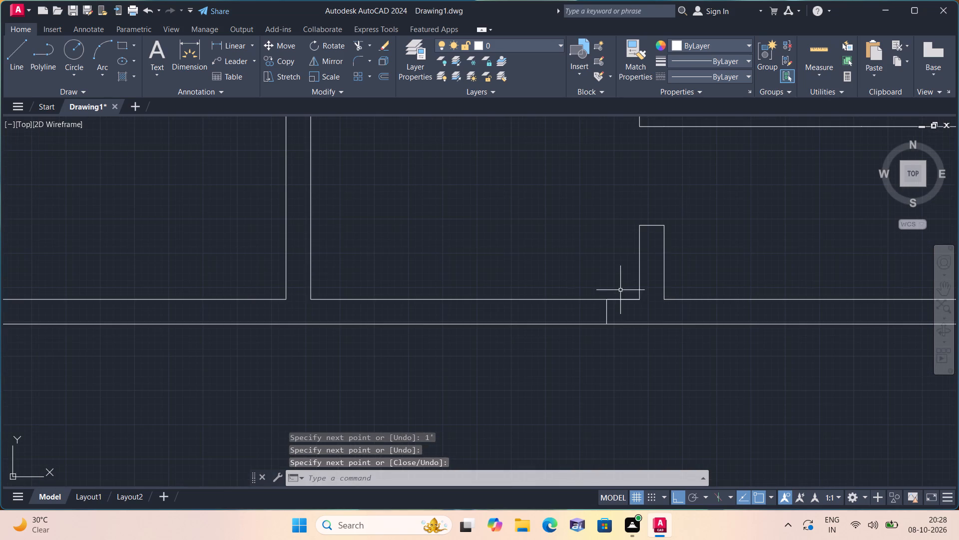
pyautogui.click(621, 299)
pyautogui.press('Delete')
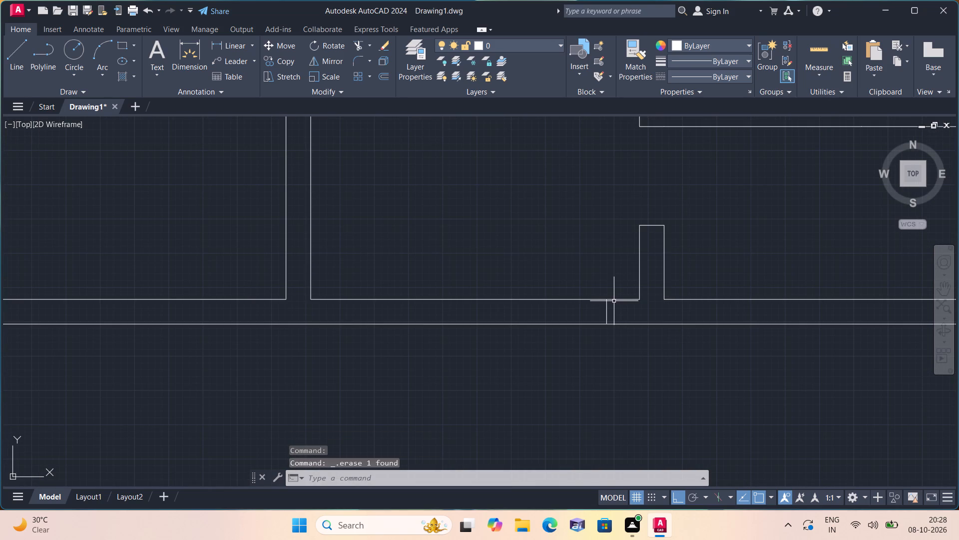
# From the jamb's upper end, draw a 3' line left along the cross wall, continuing across the wall as a second jamb.
pyautogui.press('l')
pyautogui.press('space')
pyautogui.click(609, 298)
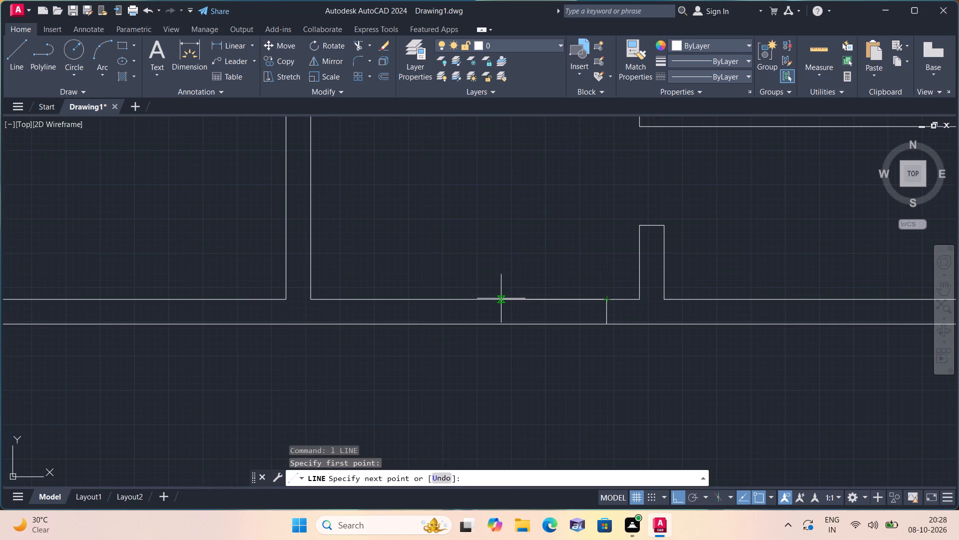
pyautogui.write("3'")
pyautogui.press('space')
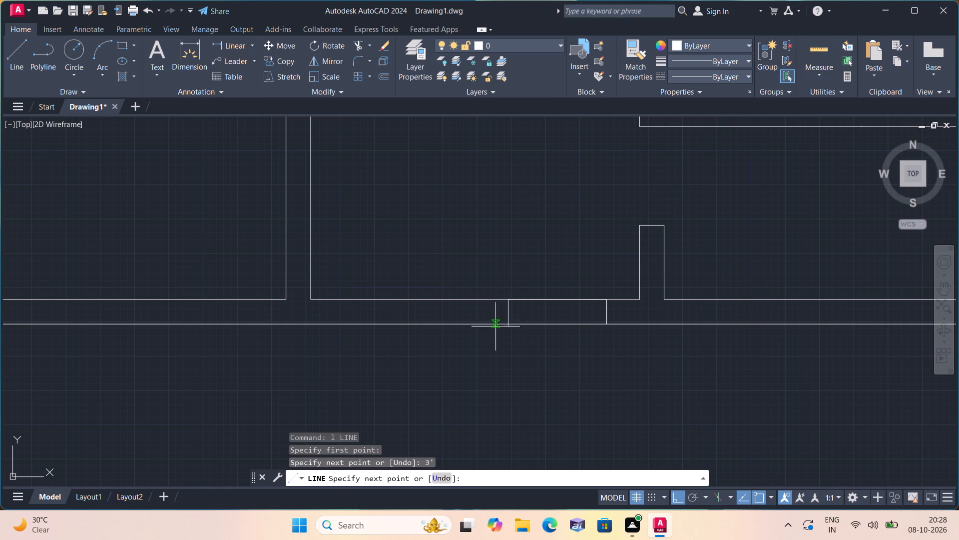
pyautogui.click(507, 326)
pyautogui.press('space')
# Trim both faces of the lower cross wall between the two new jambs to open the 3' doorway.
pyautogui.press('r')
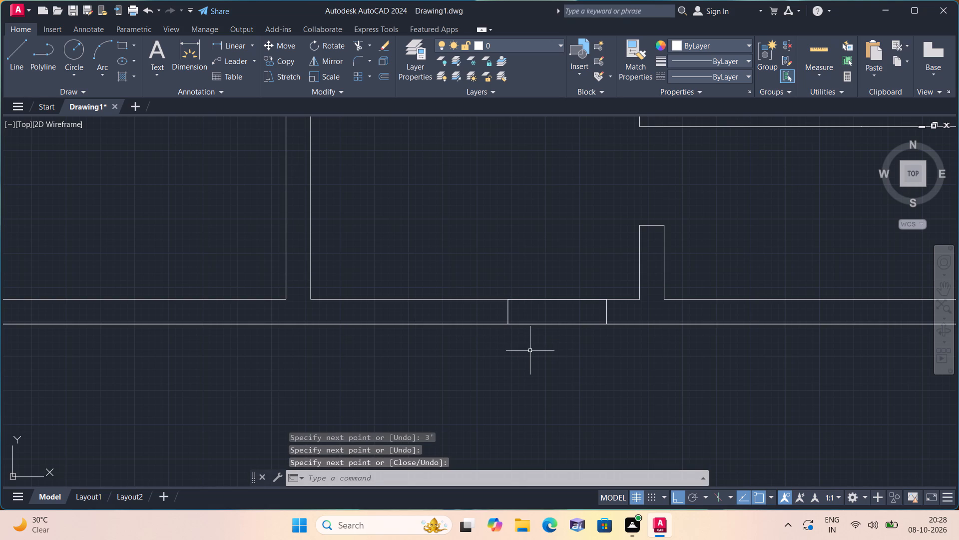
pyautogui.press('Escape')
pyautogui.write('trim')
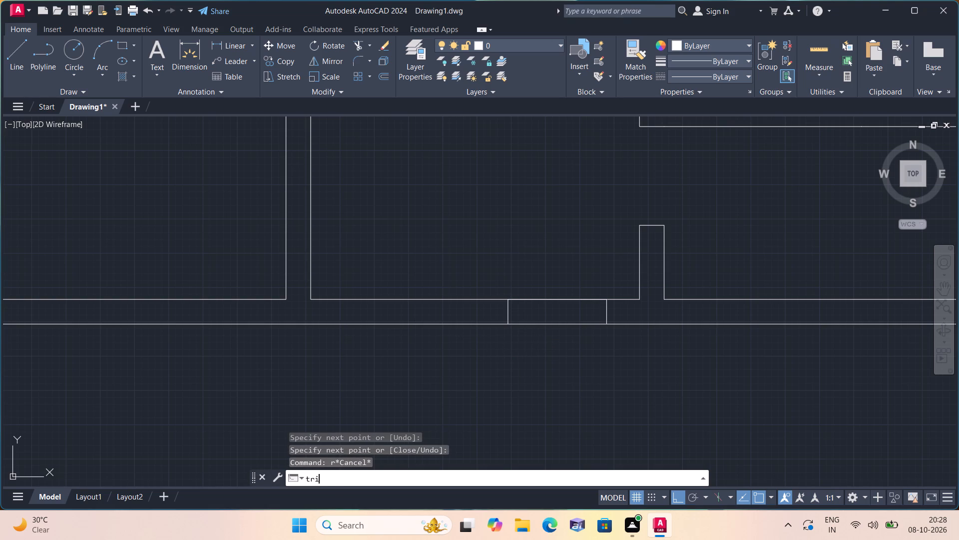
pyautogui.press('space')
pyautogui.moveTo(541, 256); pyautogui.dragTo(554, 369)
pyautogui.scroll(-1, 554, 369)
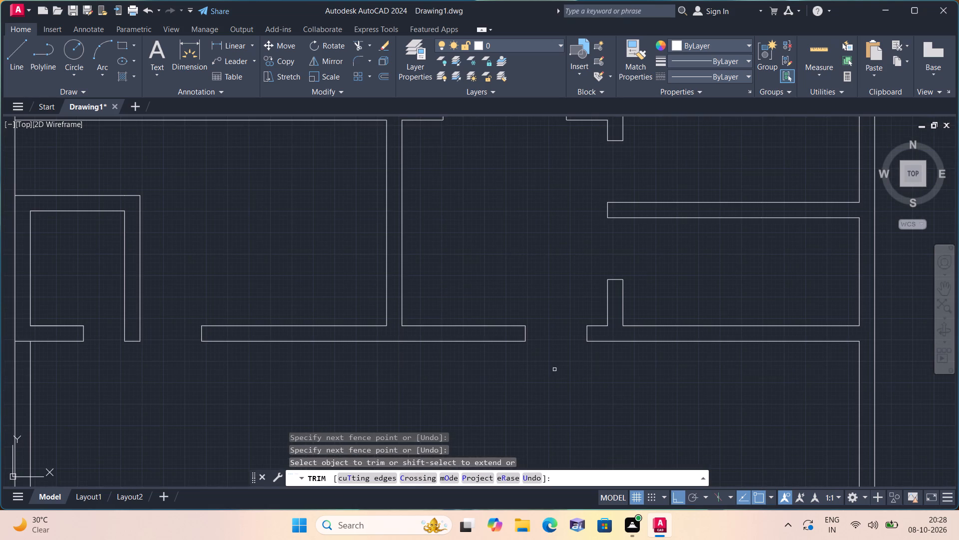
pyautogui.moveTo(554, 369); pyautogui.dragTo(566, 347, button='middle')
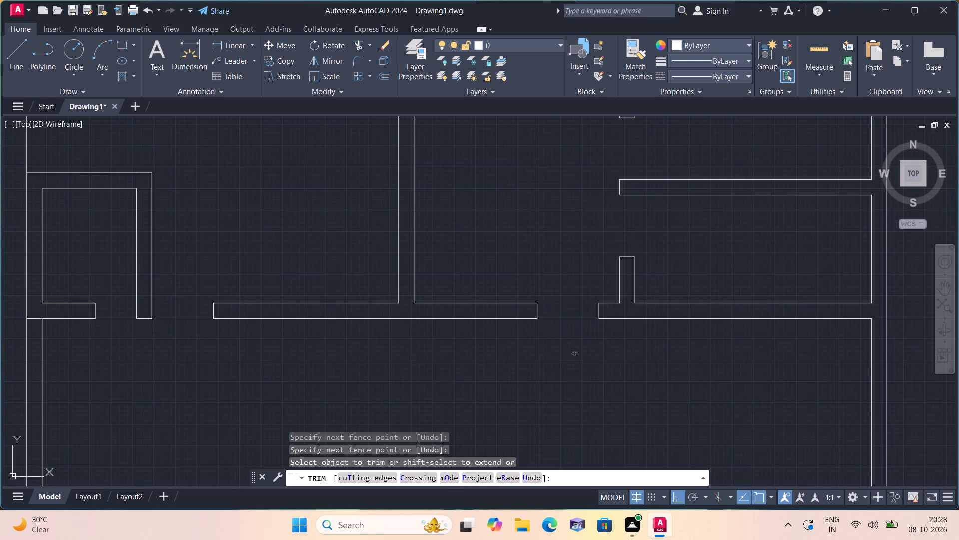
pyautogui.press('space')
# Draw an L-shaped line from the third interior wall stub's right face toward the right outer wall, ending up at the wall above.
pyautogui.write('l')
pyautogui.press('space')
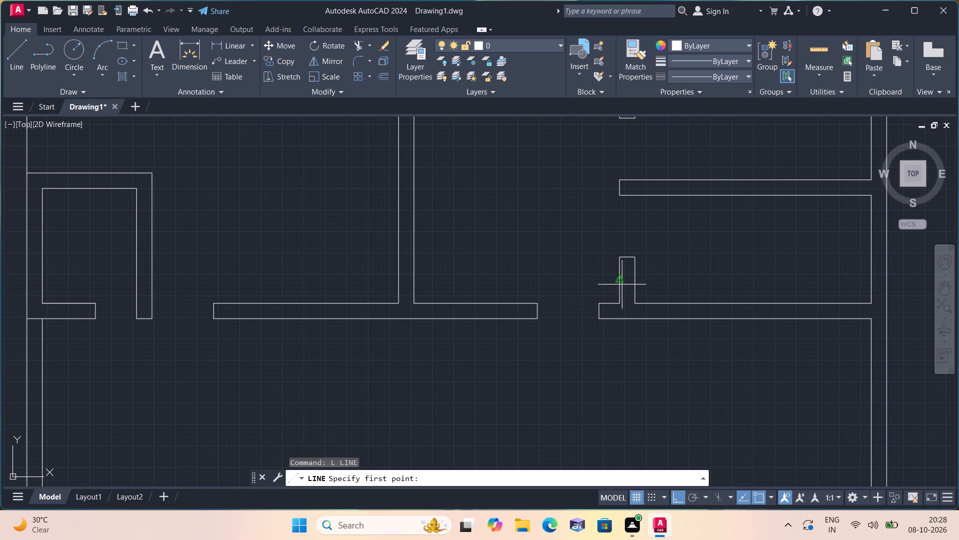
pyautogui.click(636, 271)
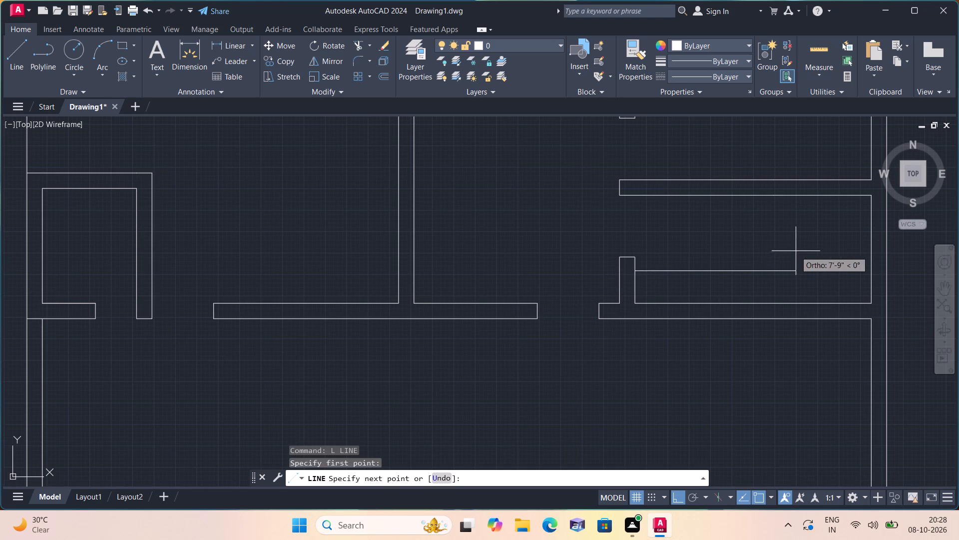
pyautogui.click(841, 260)
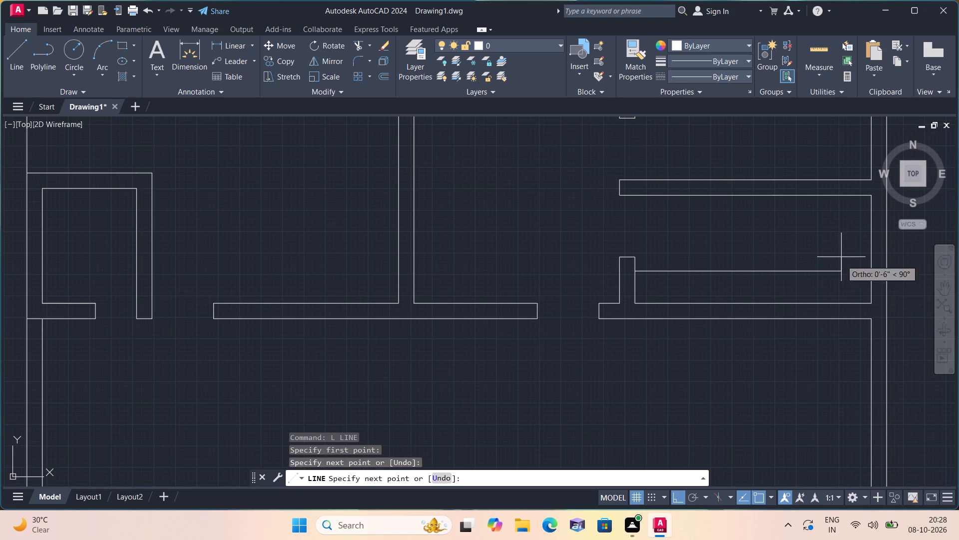
pyautogui.click(839, 196)
pyautogui.press('space')
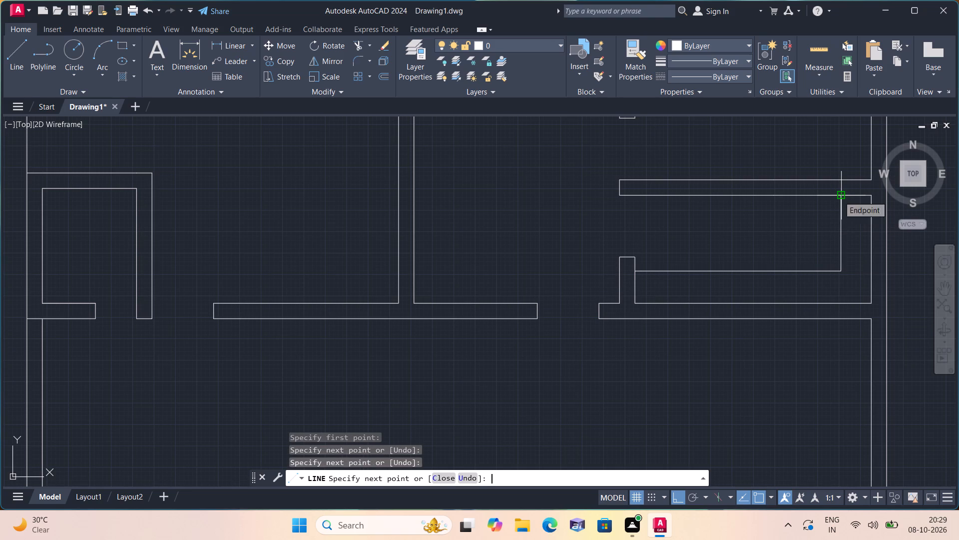
# Examine the overall floor plan, checking the rooms, wall junctions and door openings drawn so far.
pyautogui.scroll(-3, 839, 196)
pyautogui.scroll(1, 764, 177)
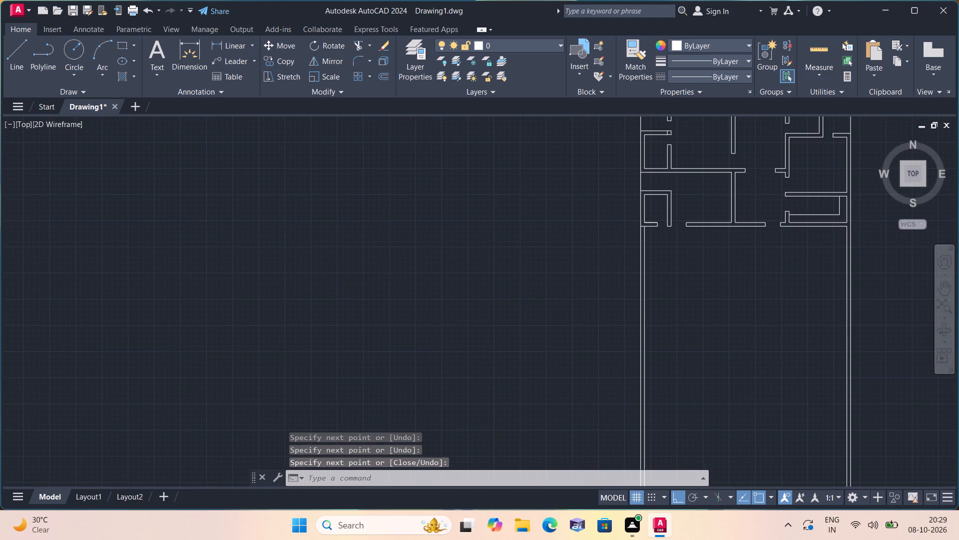
pyautogui.moveTo(764, 177); pyautogui.dragTo(722, 359, button='middle')
pyautogui.scroll(1, 583, 288)
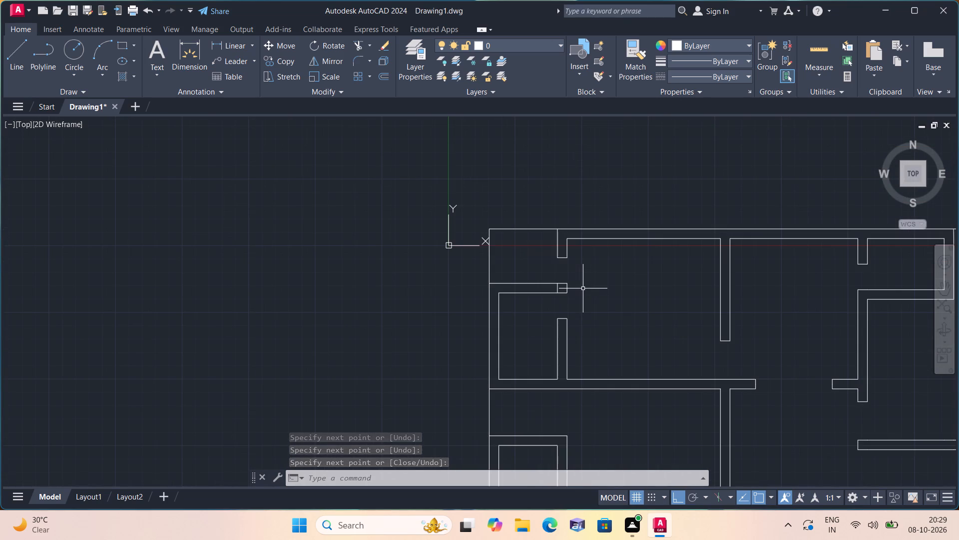
pyautogui.moveTo(582, 288); pyautogui.dragTo(478, 250, button='middle')
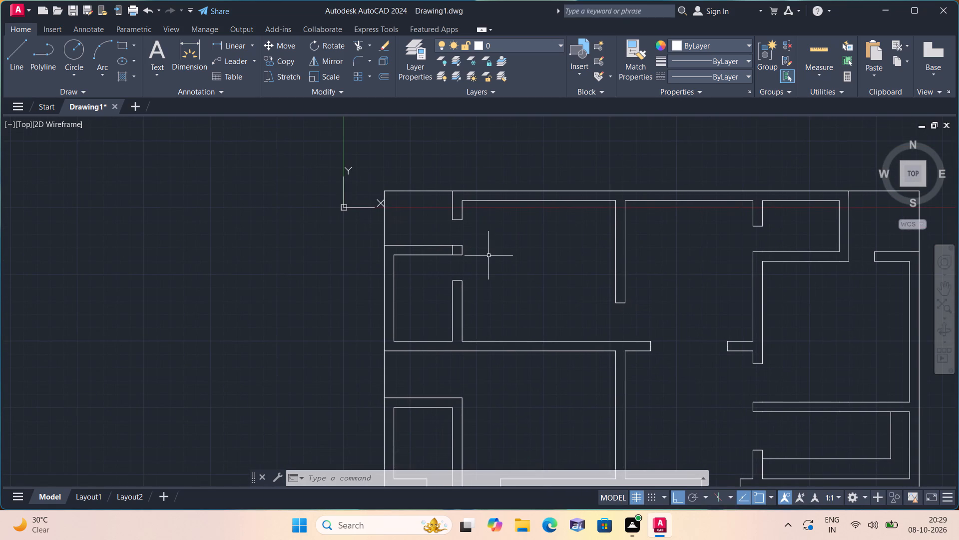
pyautogui.moveTo(489, 253); pyautogui.dragTo(385, 248, button='middle')
pyautogui.scroll(-1, 485, 253)
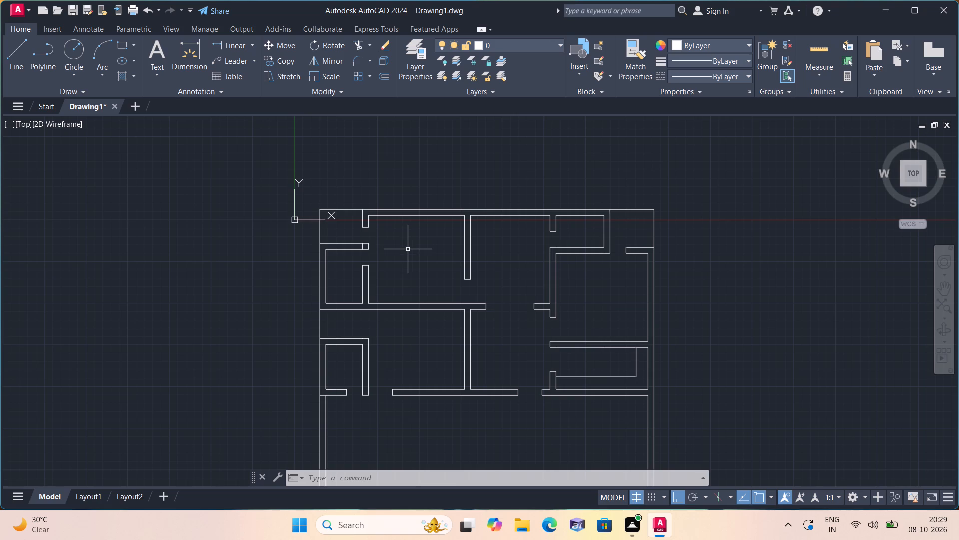
pyautogui.moveTo(406, 250); pyautogui.dragTo(400, 229, button='middle')
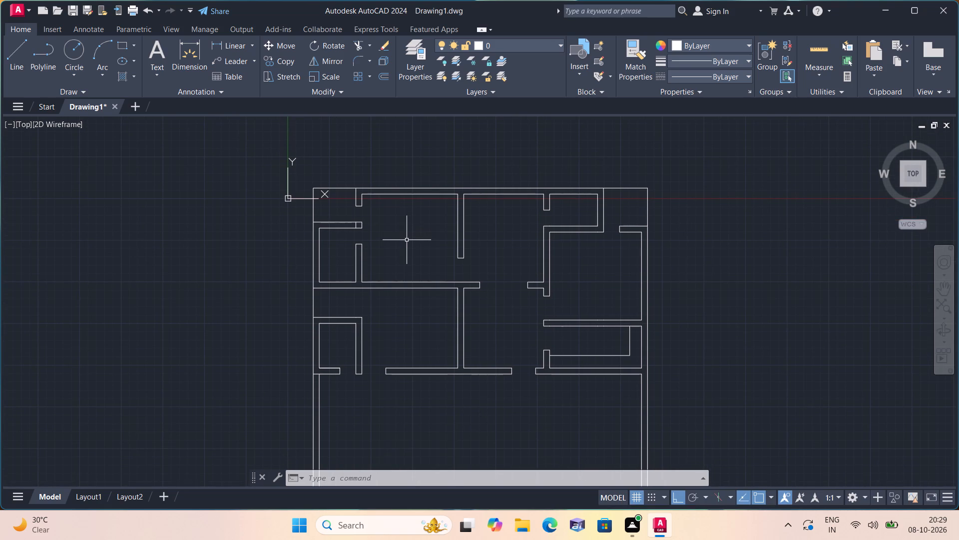
pyautogui.moveTo(408, 241); pyautogui.dragTo(411, 227, button='middle')
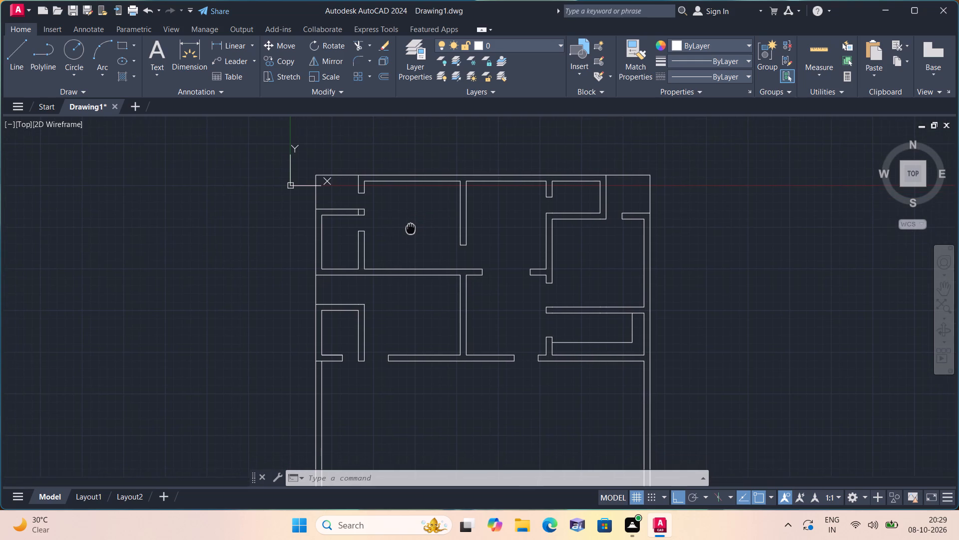
pyautogui.moveTo(411, 227); pyautogui.dragTo(412, 226, button='middle')
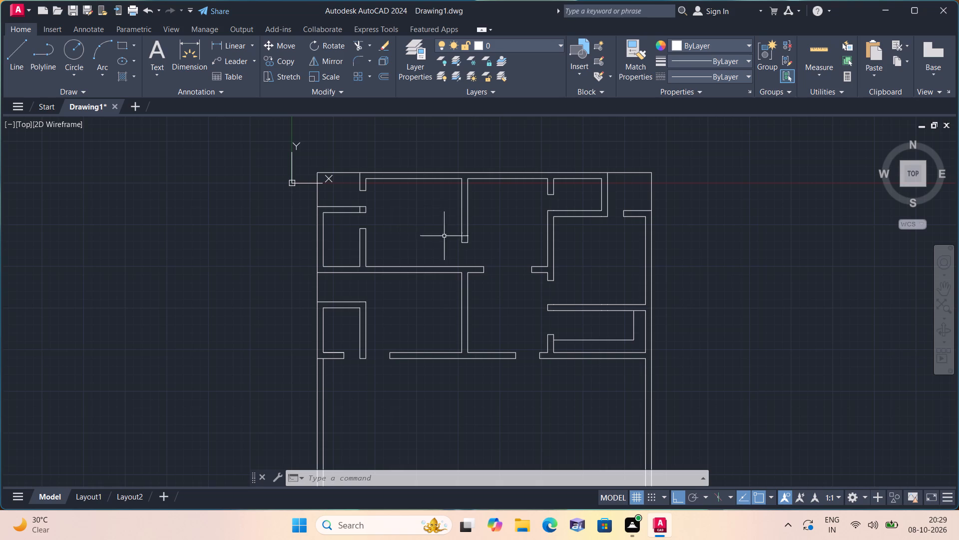
pyautogui.moveTo(612, 375); pyautogui.dragTo(598, 321, button='middle')
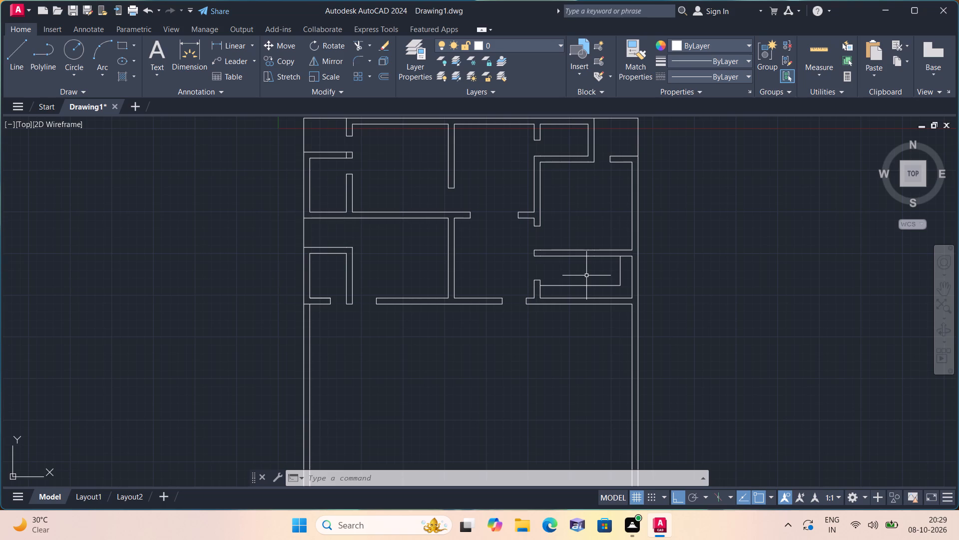
pyautogui.scroll(-1, 586, 275)
pyautogui.scroll(1, 586, 275)
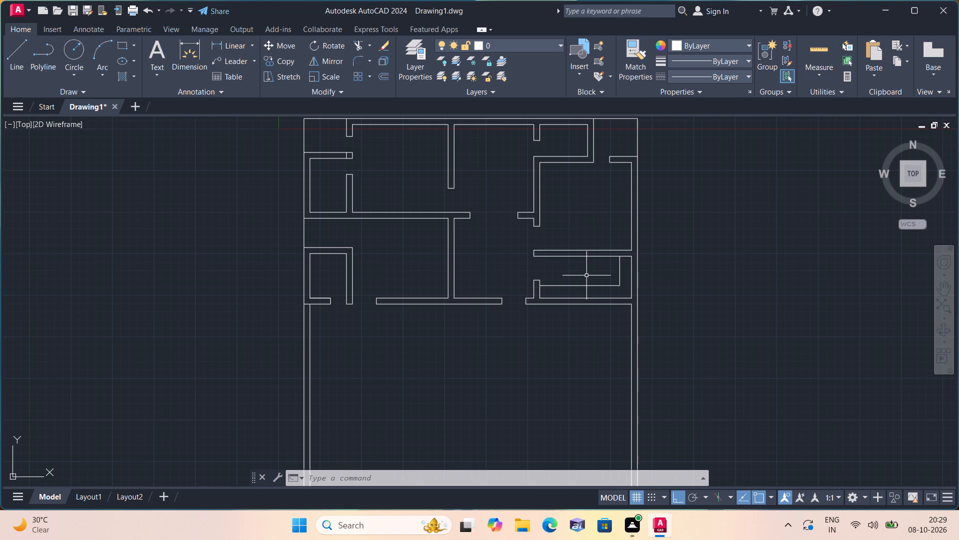
pyautogui.scroll(1, 586, 275)
pyautogui.scroll(-1, 586, 275)
pyautogui.scroll(1, 586, 275)
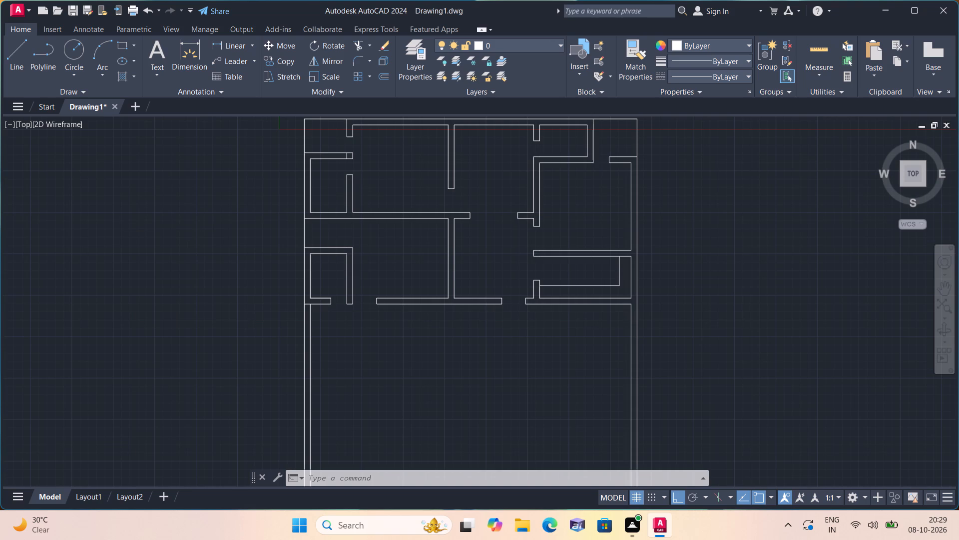
pyautogui.scroll(-1, 586, 275)
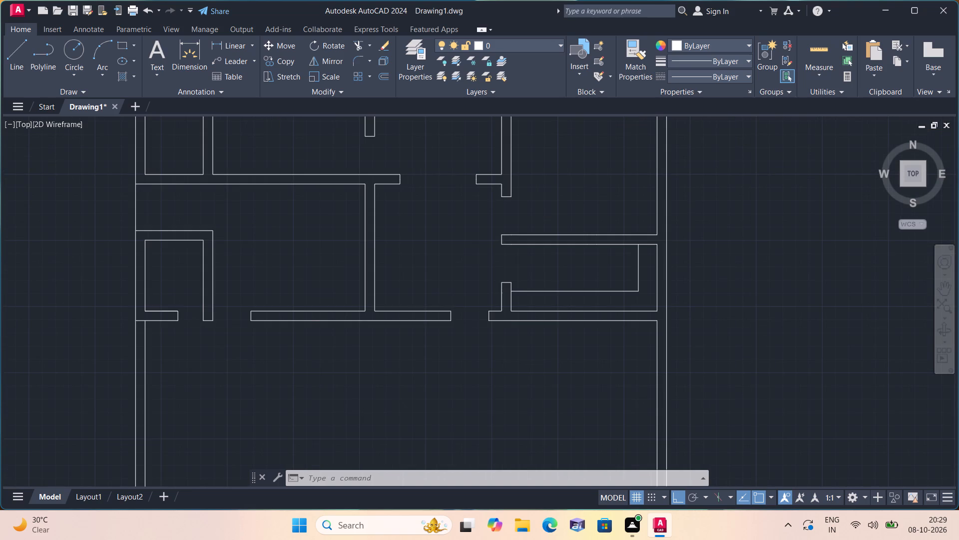
pyautogui.scroll(1, 586, 275)
pyautogui.scroll(-1, 586, 275)
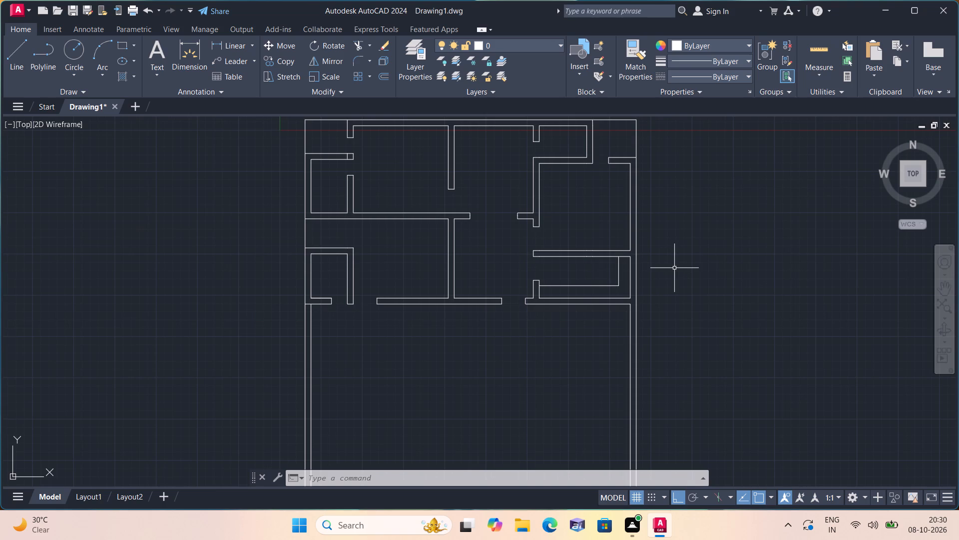
# Offset the lower face of the cross wall's right-hand segment 8' downward.
pyautogui.write('off')
pyautogui.press('space')
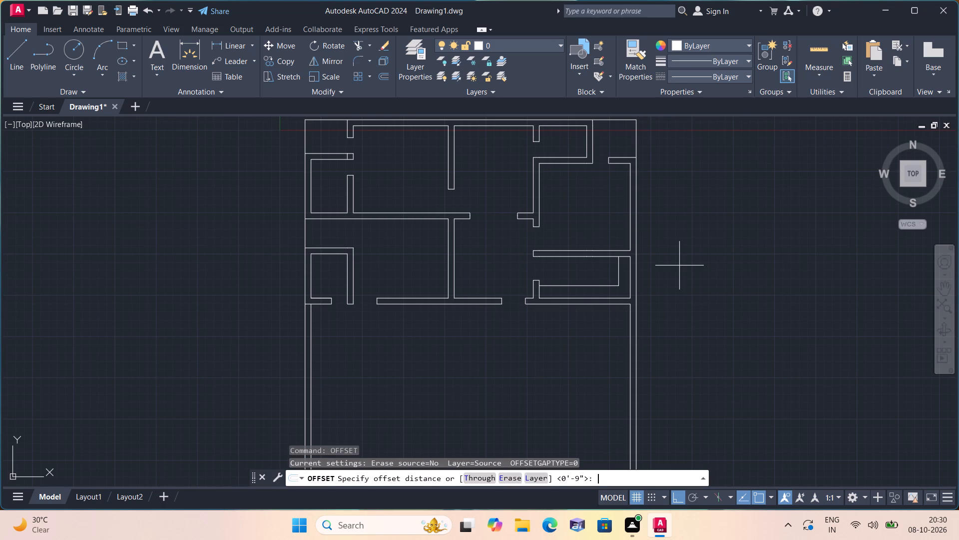
pyautogui.write("8'")
pyautogui.press('space')
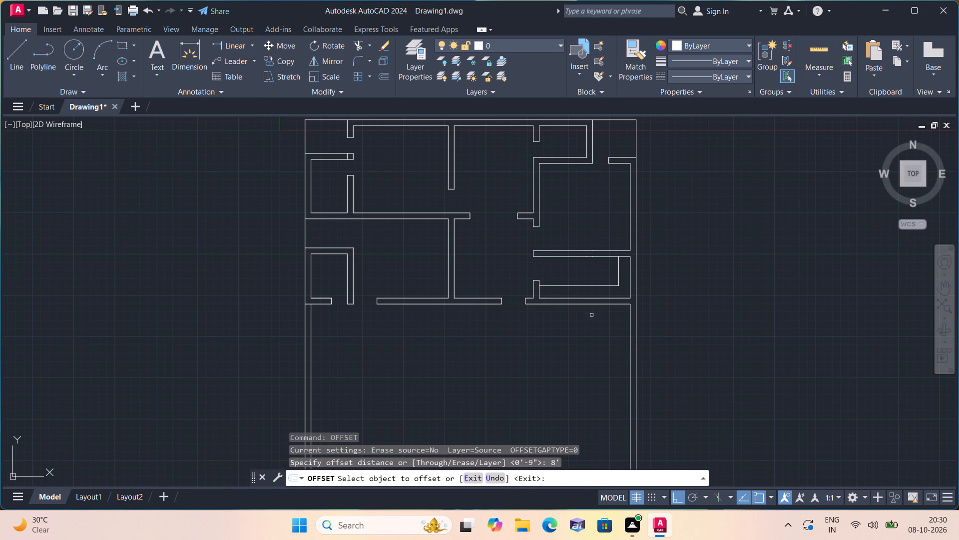
pyautogui.click(594, 303)
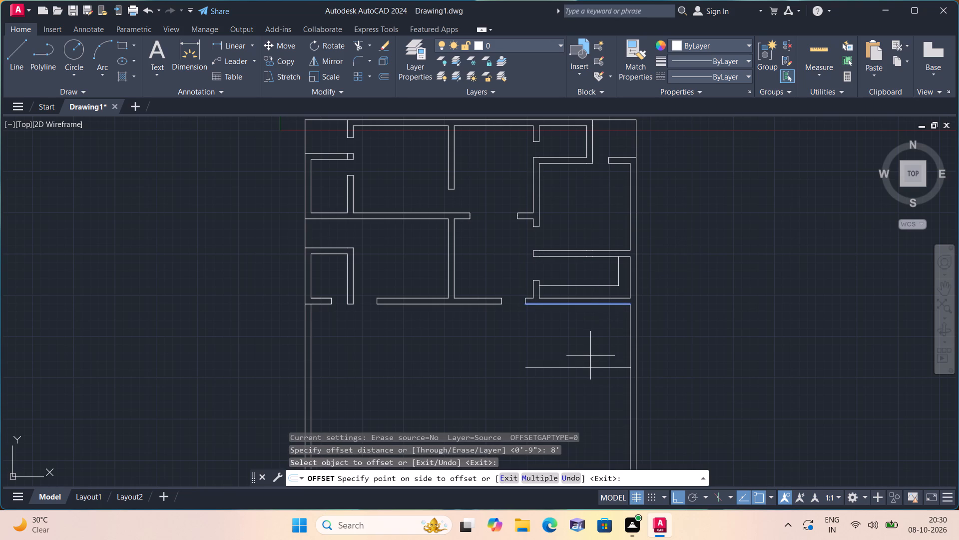
pyautogui.click(590, 355)
pyautogui.press('space')
# Offset the new line 9" downward to form the second face of a wall.
pyautogui.press('space')
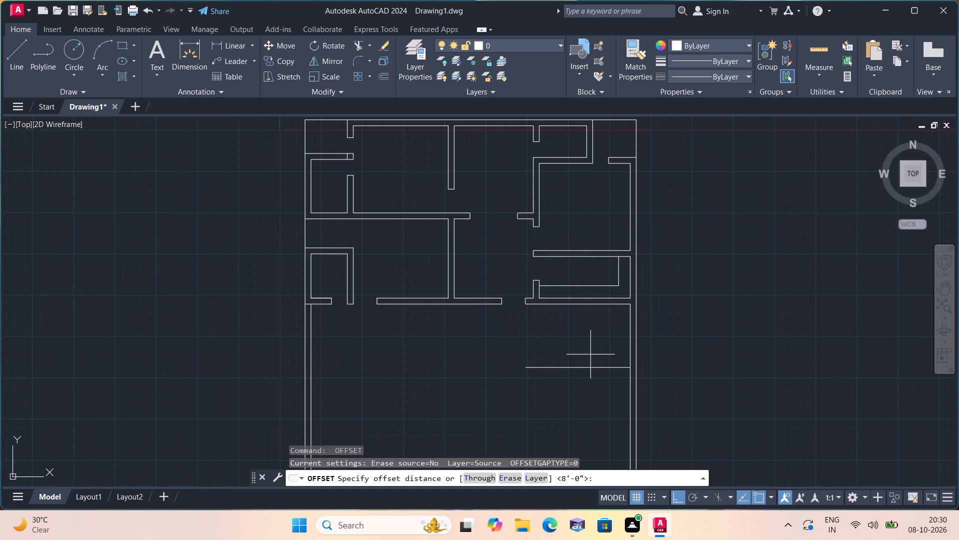
pyautogui.write('9"')
pyautogui.press('space')
pyautogui.scroll(1, 590, 354)
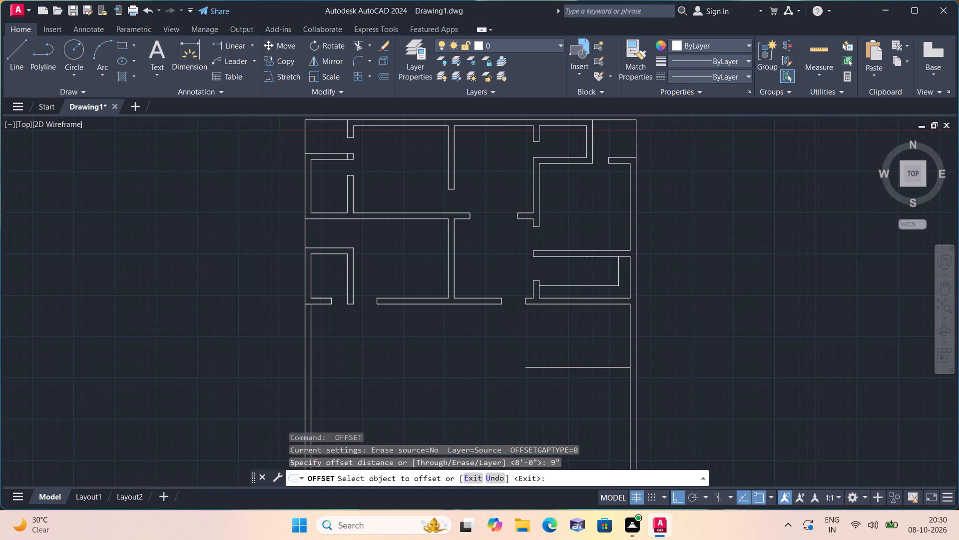
pyautogui.click(598, 375)
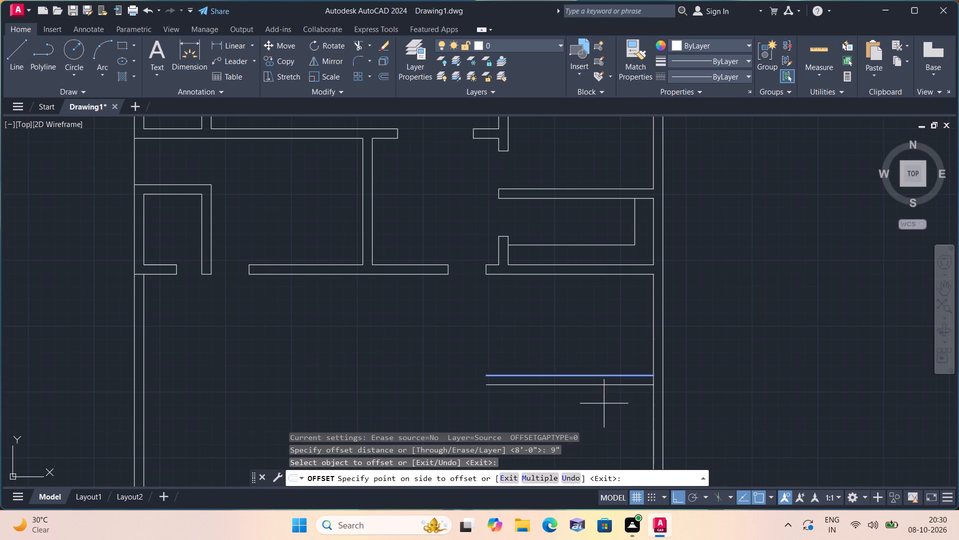
pyautogui.click(604, 403)
pyautogui.moveTo(602, 403); pyautogui.dragTo(595, 362, button='middle')
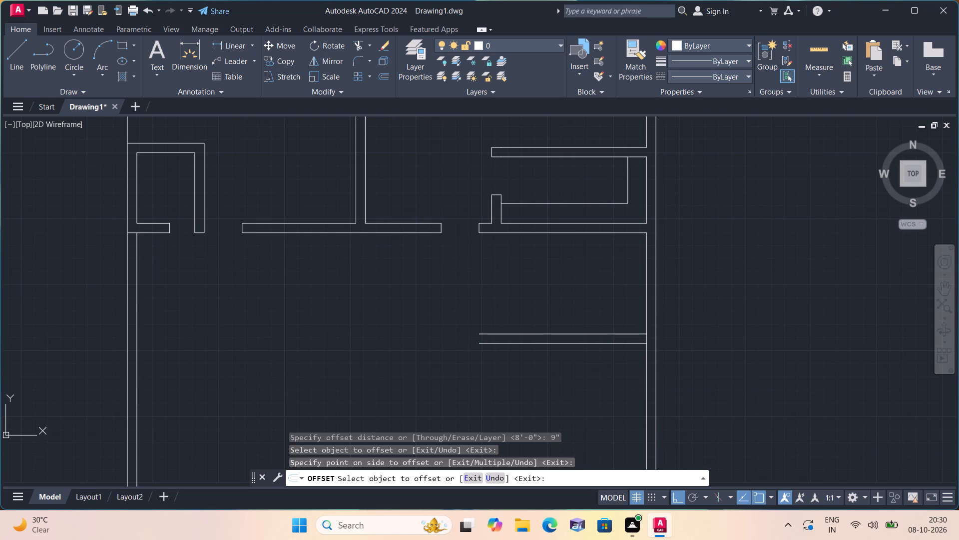
pyautogui.press('space')
# Trim the right outer wall's inner face between the new wall's two lines to open the junction.
pyautogui.write('trim')
pyautogui.press('space')
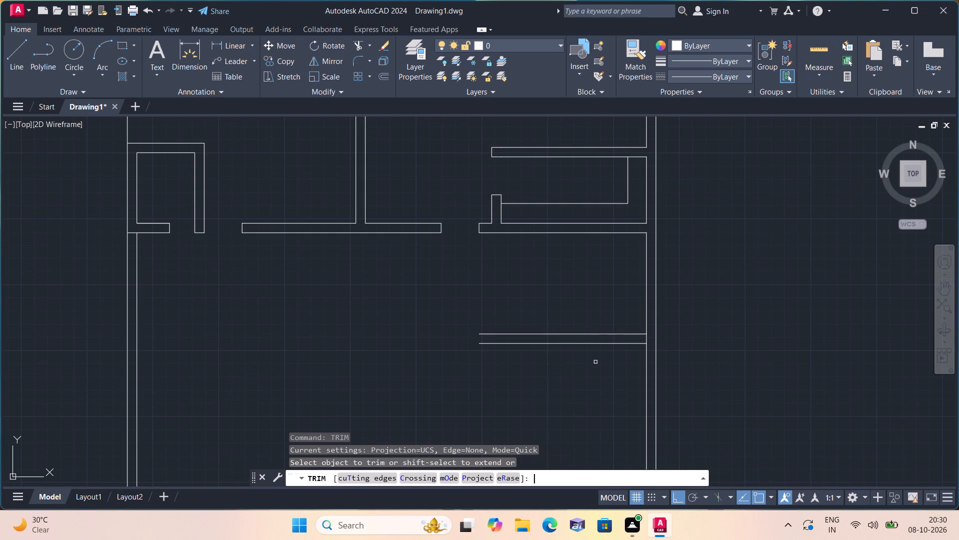
pyautogui.click(648, 339)
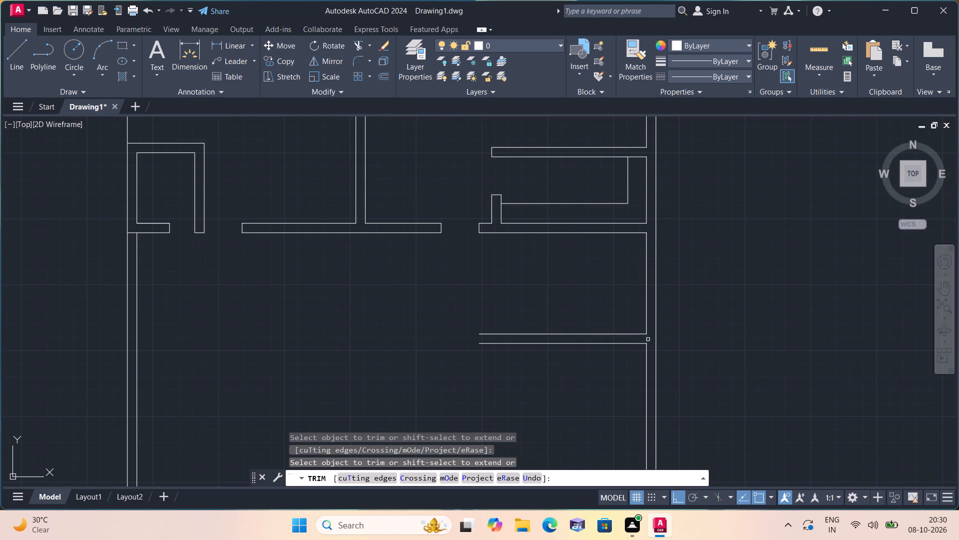
pyautogui.press('space')
# Close the new wall's free left end with a short line joining its two faces.
pyautogui.write('l')
pyautogui.press('space')
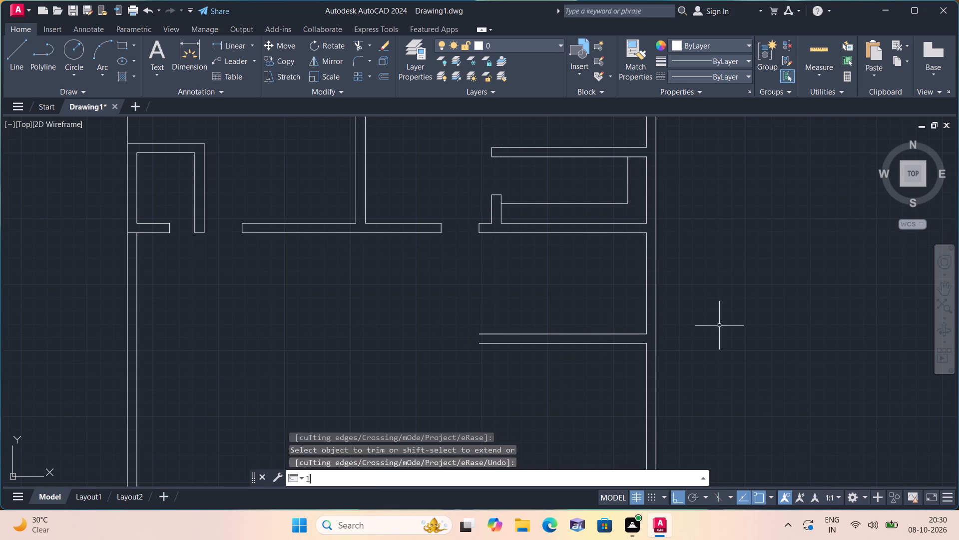
pyautogui.click(484, 342)
pyautogui.click(481, 332)
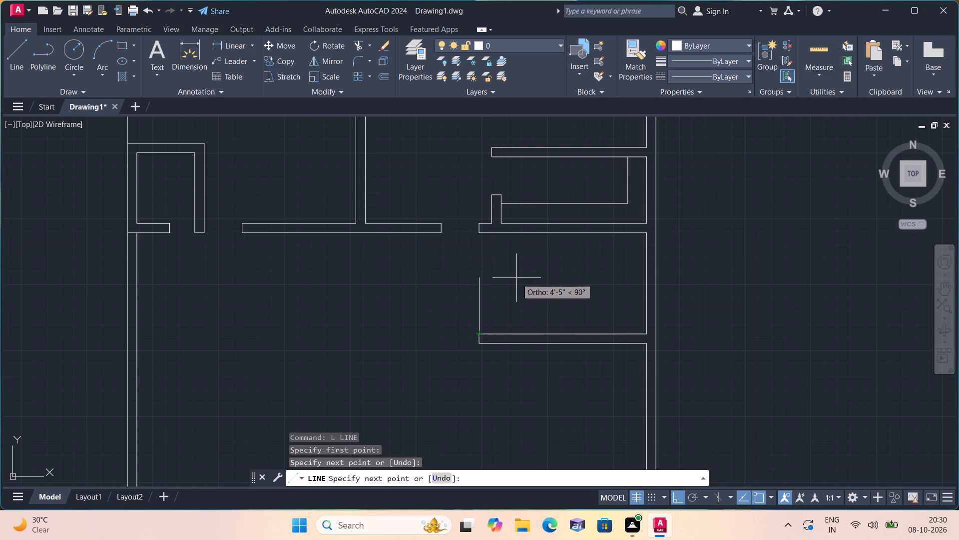
pyautogui.press('space')
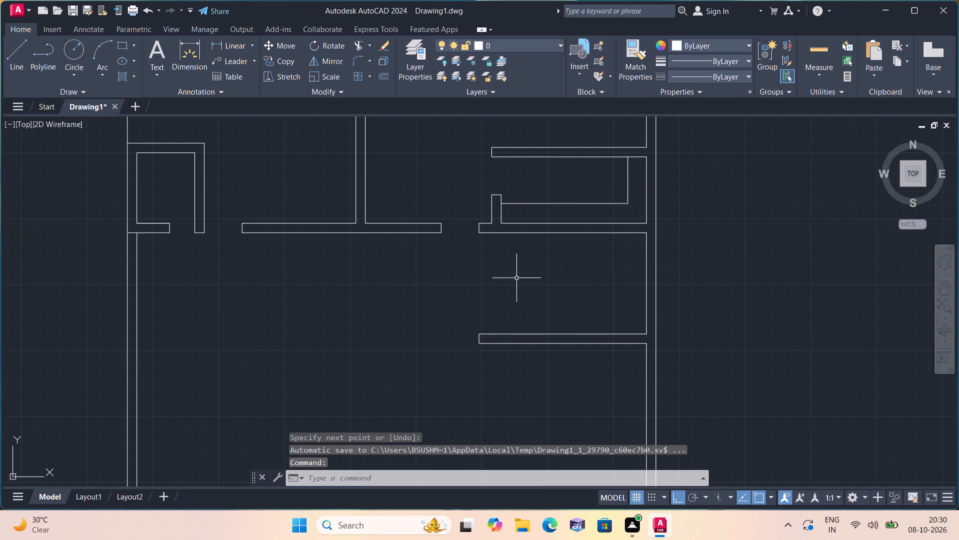
pyautogui.scroll(-1, 519, 280)
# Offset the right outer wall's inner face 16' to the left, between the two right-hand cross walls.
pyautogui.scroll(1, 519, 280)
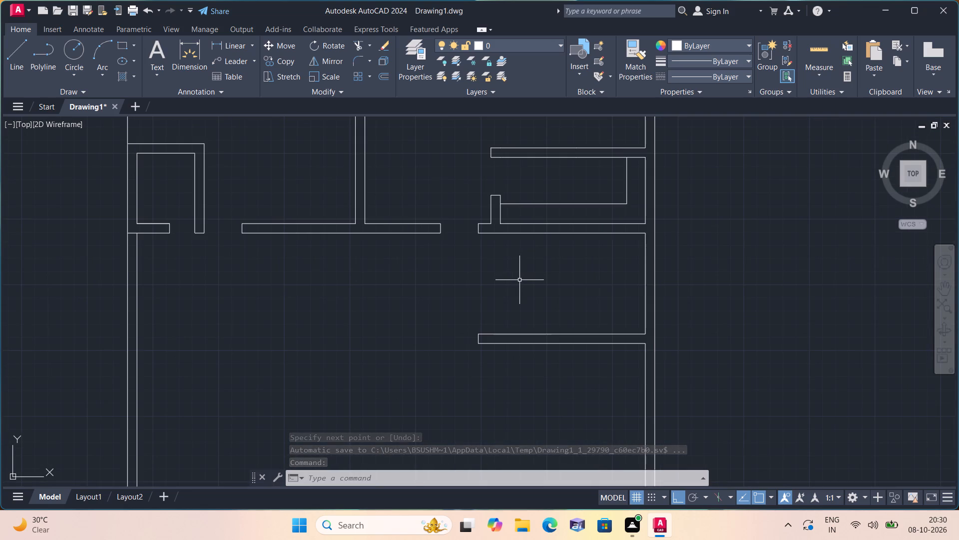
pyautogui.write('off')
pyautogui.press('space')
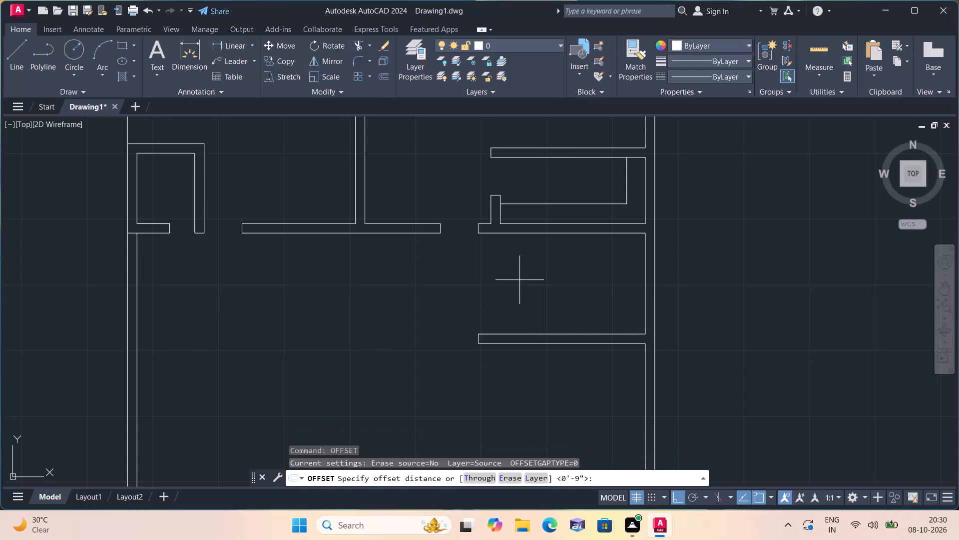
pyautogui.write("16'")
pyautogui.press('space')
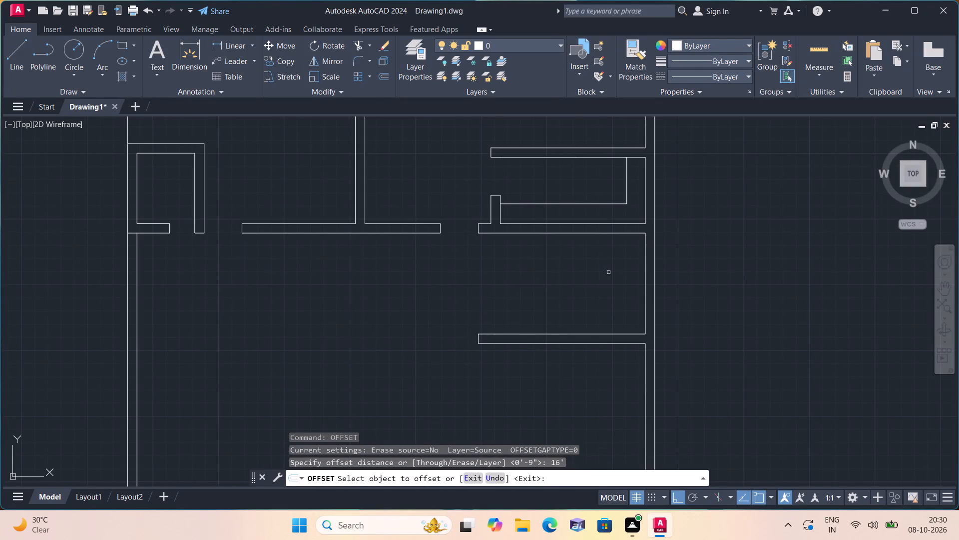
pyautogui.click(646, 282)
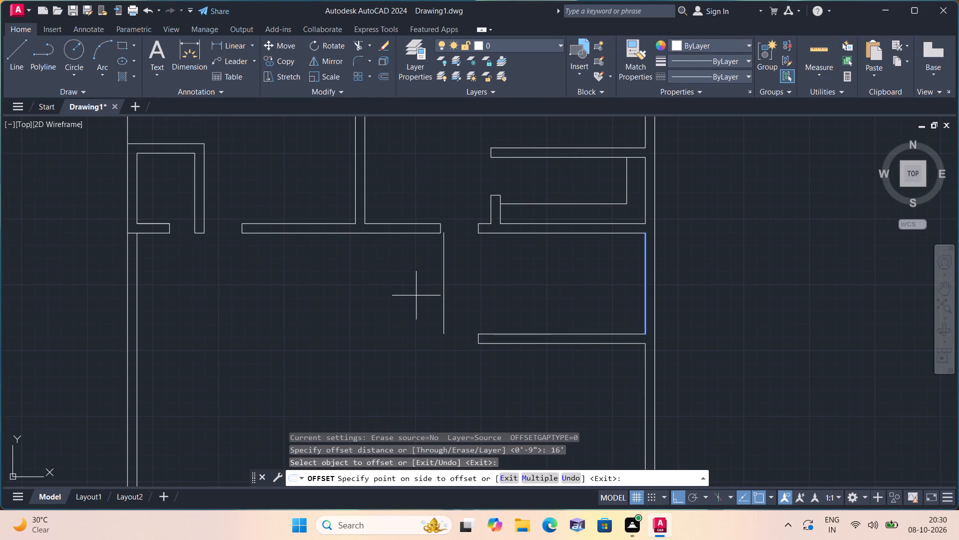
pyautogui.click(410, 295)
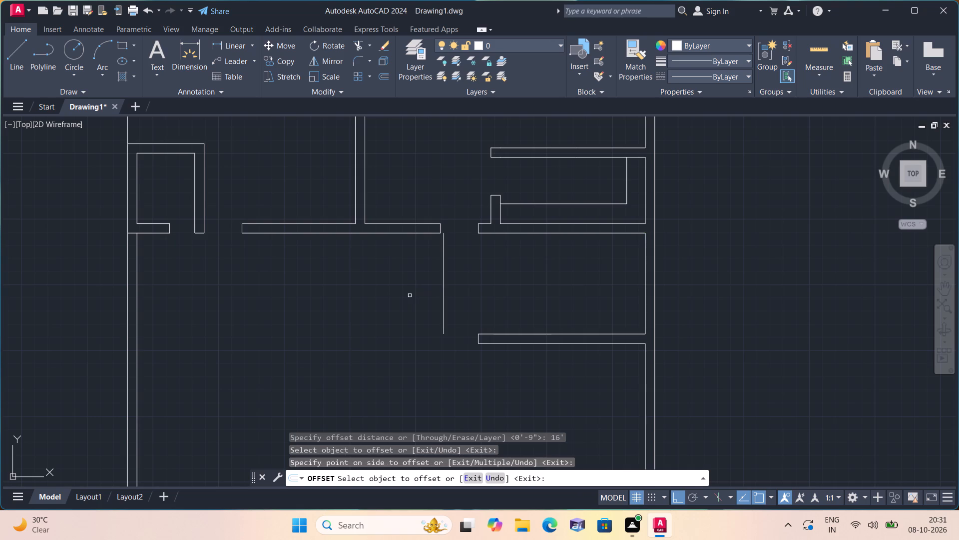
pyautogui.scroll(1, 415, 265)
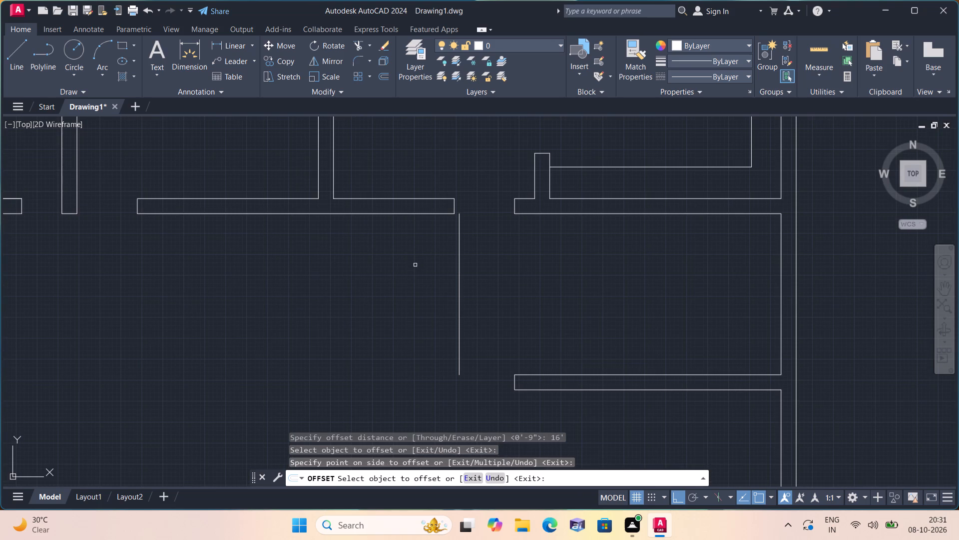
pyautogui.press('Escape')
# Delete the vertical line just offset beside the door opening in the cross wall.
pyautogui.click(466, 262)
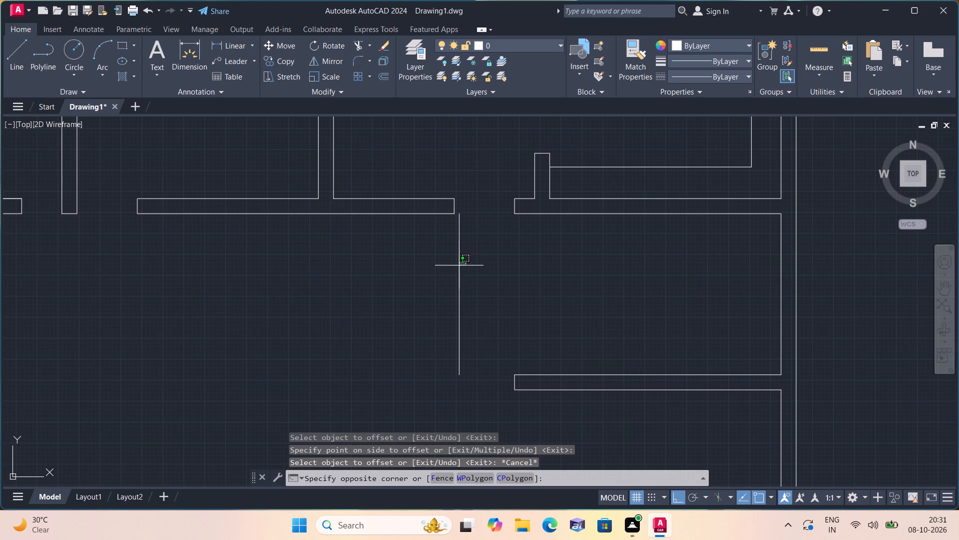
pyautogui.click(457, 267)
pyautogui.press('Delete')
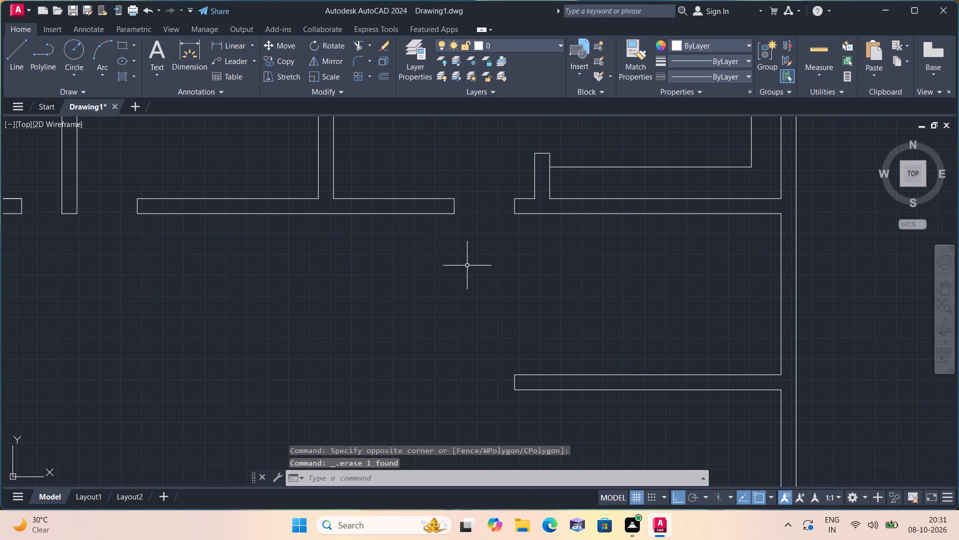
# Draw a vertical line down from the lower right corner of the middle cross-wall segment, ending below the new right-hand wall.
pyautogui.write('l')
pyautogui.press('space')
pyautogui.click(457, 214)
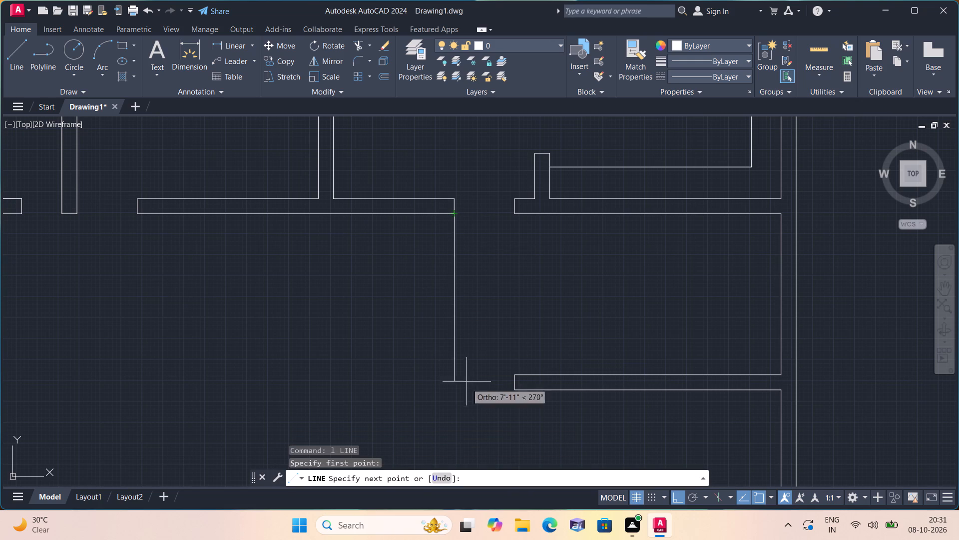
pyautogui.click(477, 432)
pyautogui.press('space')
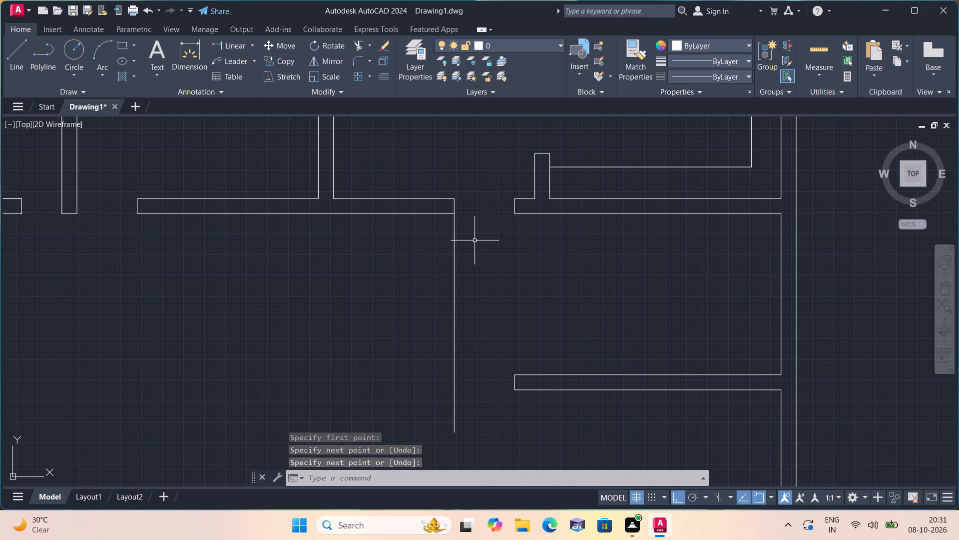
# Offset the new vertical line 9" to the left to form the wall's second face.
pyautogui.write('offset')
pyautogui.press('space')
pyautogui.write('9"')
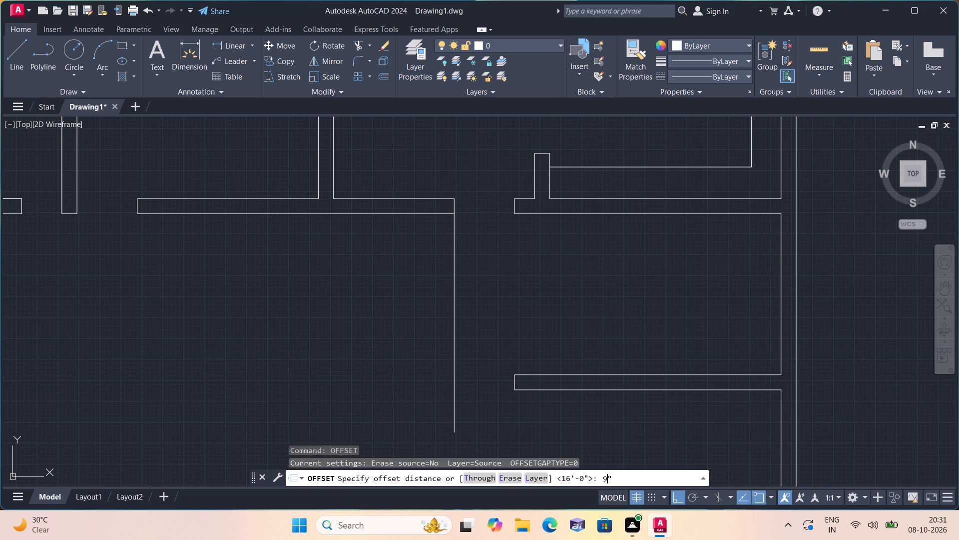
pyautogui.press('space')
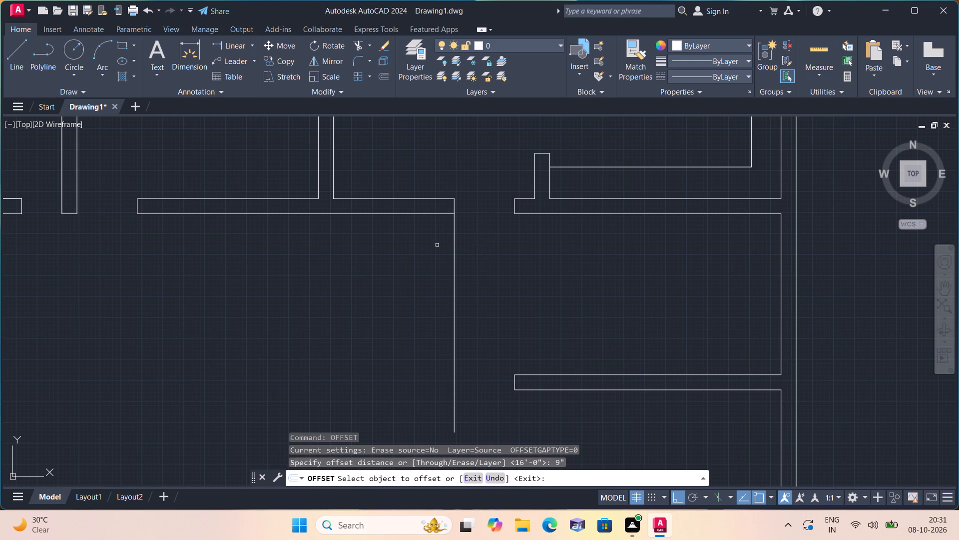
pyautogui.click(457, 245)
pyautogui.click(454, 246)
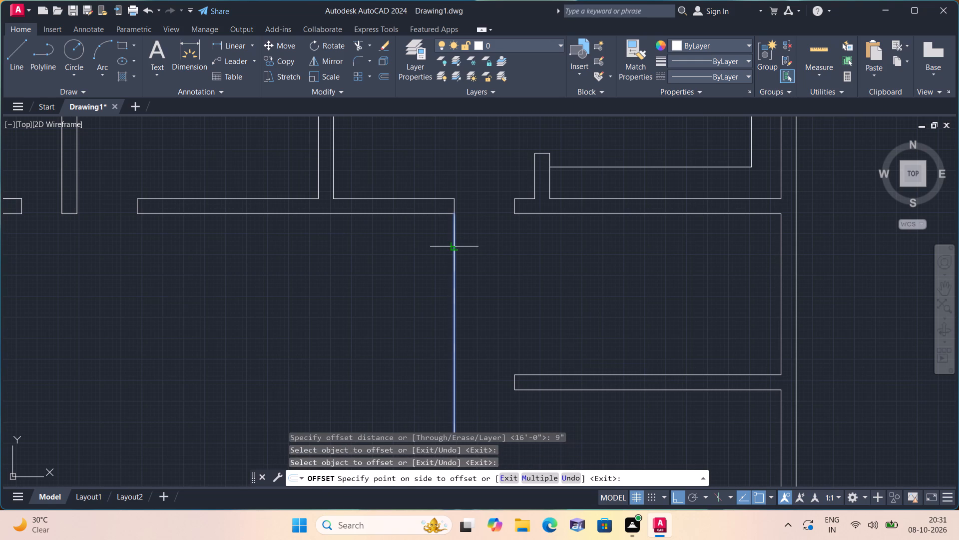
pyautogui.click(390, 247)
pyautogui.press('space')
# Trim the cross wall's lower face between the new vertical wall's two lines to open the corner.
pyautogui.write('trim')
pyautogui.press('space')
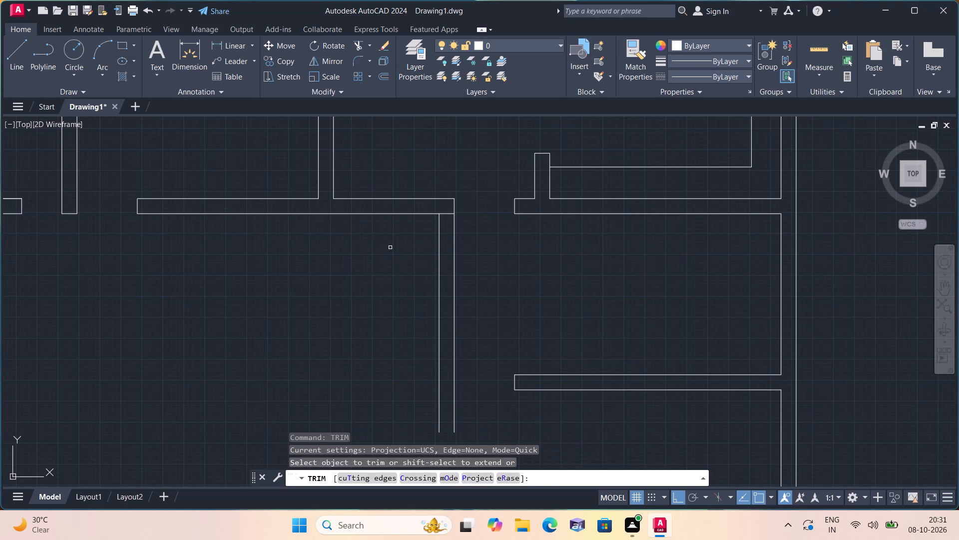
pyautogui.click(451, 215)
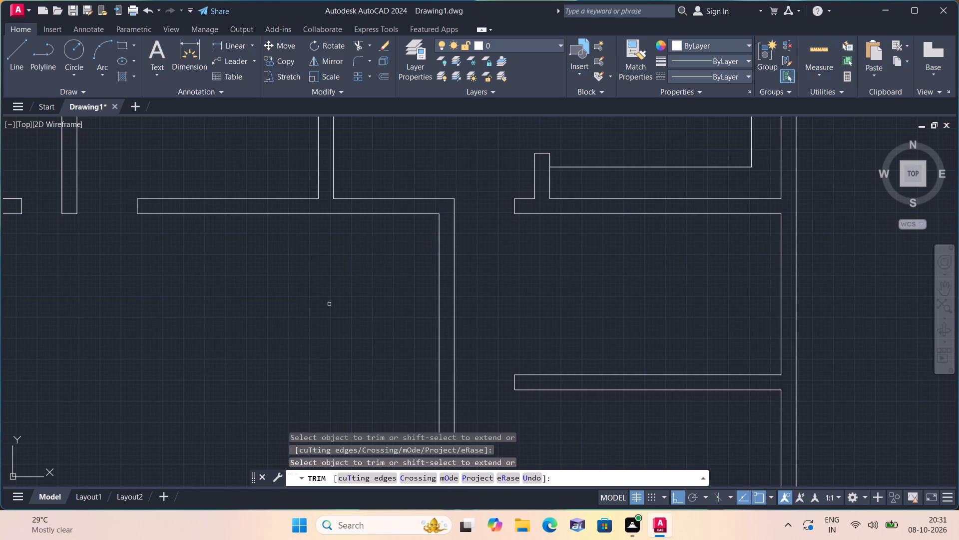
pyautogui.scroll(-1, 336, 301)
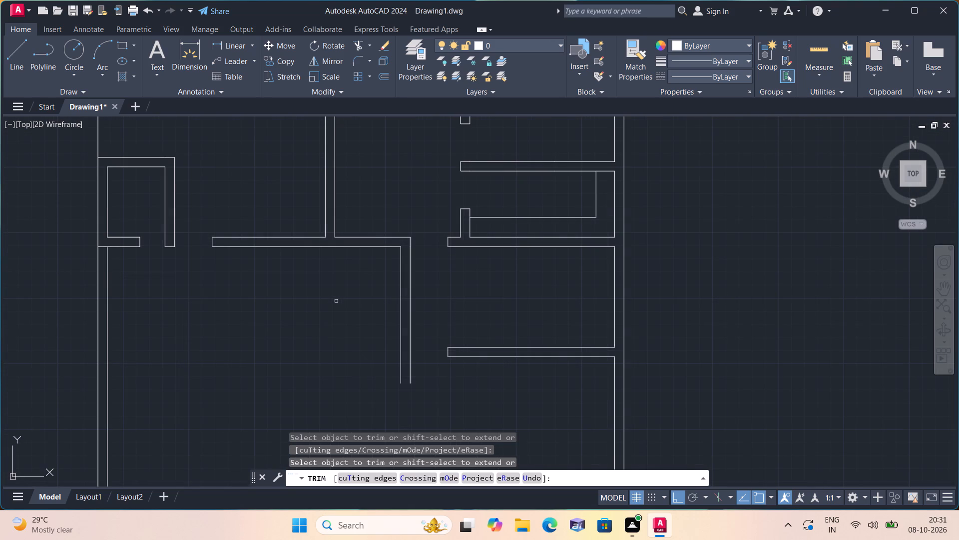
pyautogui.press('space')
# Offset the new vertical wall's left face 15' to the left.
pyautogui.write('offset')
pyautogui.press('space')
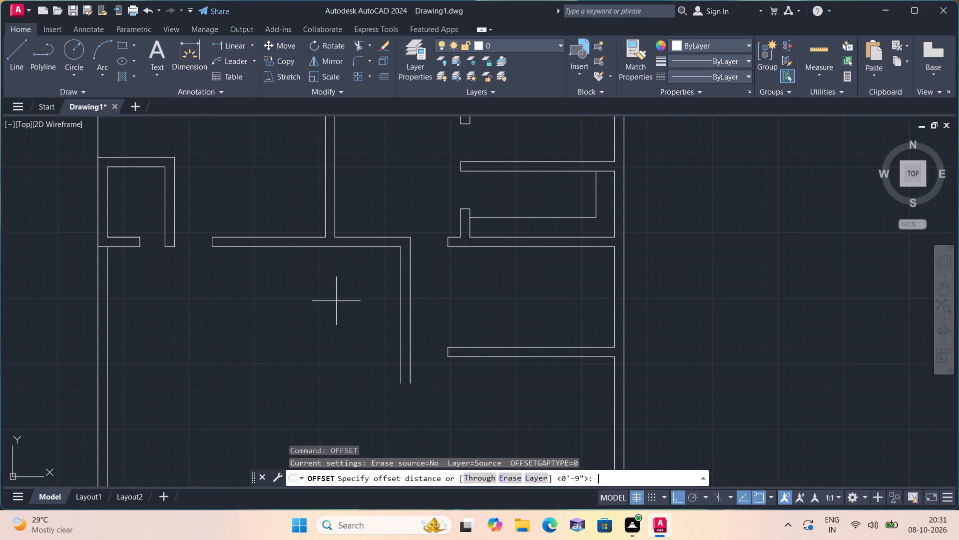
pyautogui.scroll(1, 336, 301)
pyautogui.scroll(-1, 336, 301)
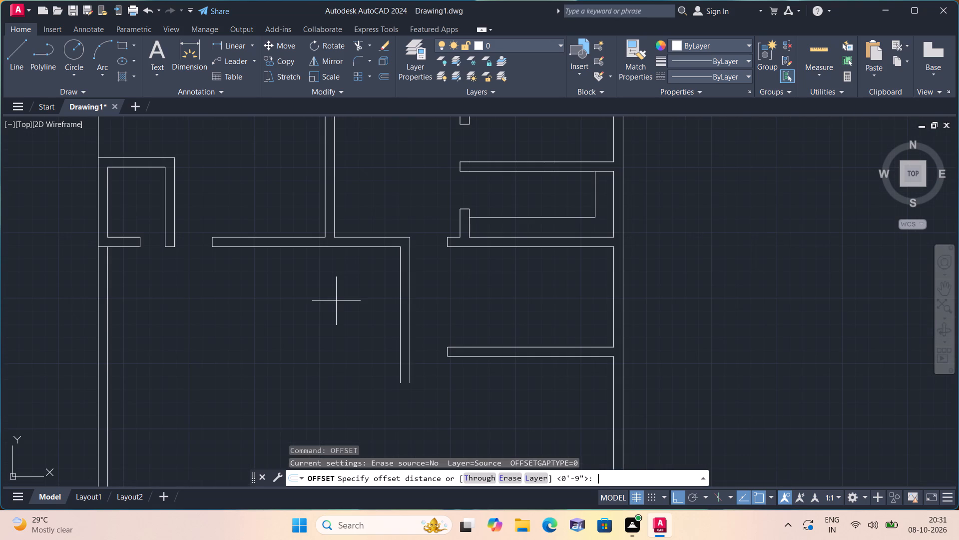
pyautogui.scroll(1, 336, 301)
pyautogui.scroll(-1, 336, 301)
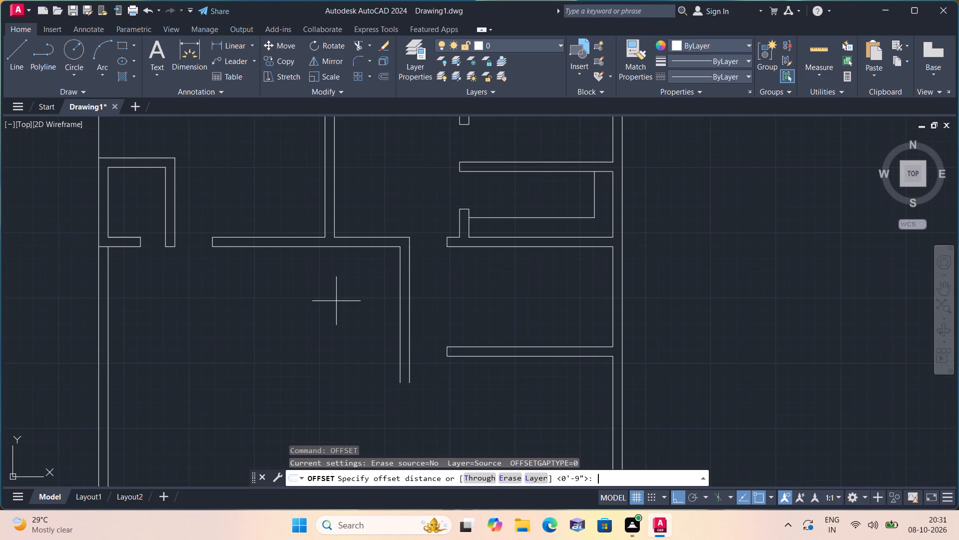
pyautogui.scroll(1, 336, 301)
pyautogui.scroll(-1, 336, 301)
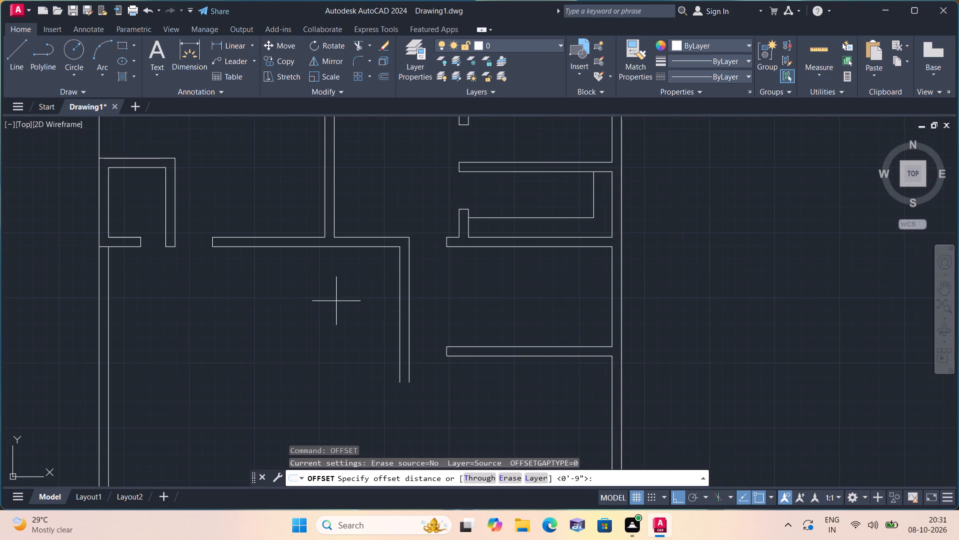
pyautogui.scroll(1, 336, 301)
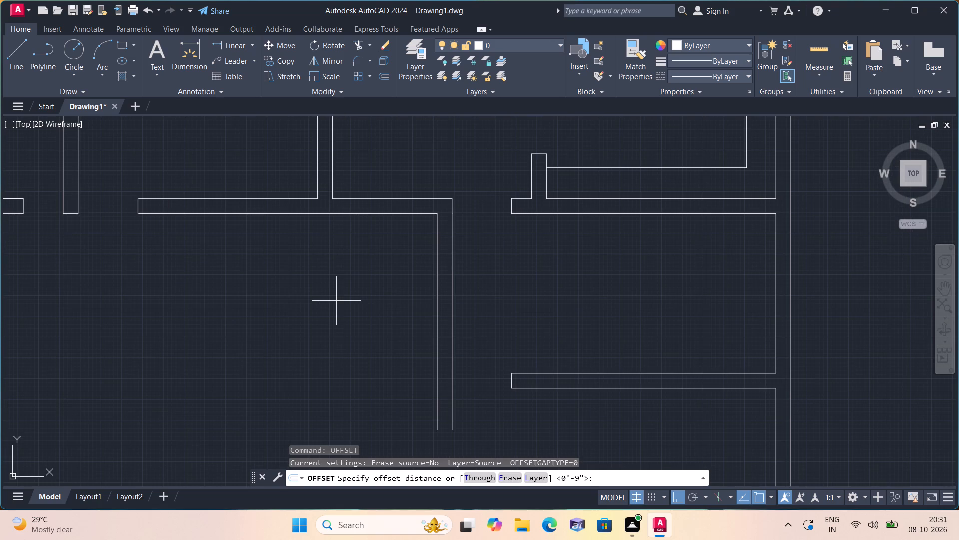
pyautogui.write("15'")
pyautogui.press('space')
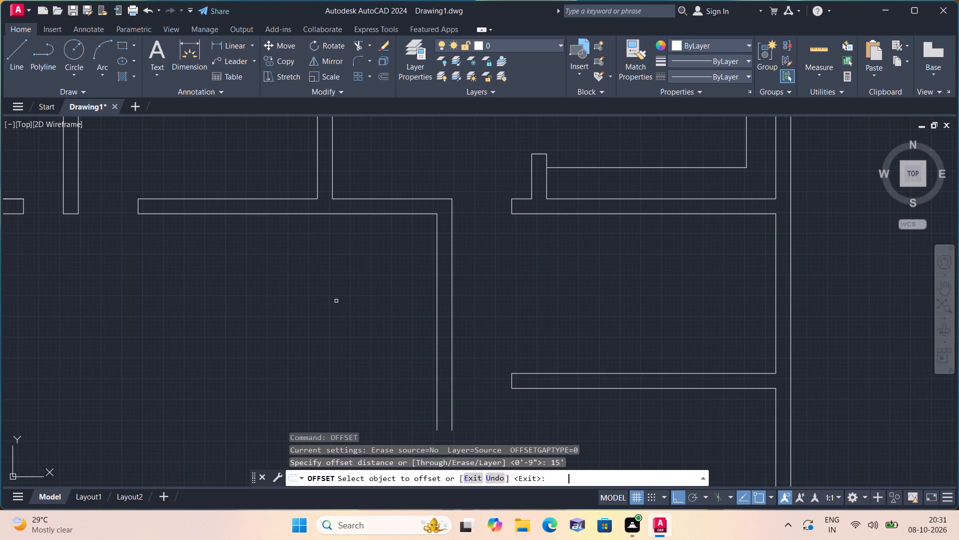
pyautogui.scroll(-1, 335, 301)
pyautogui.moveTo(335, 301); pyautogui.dragTo(335, 302, button='middle')
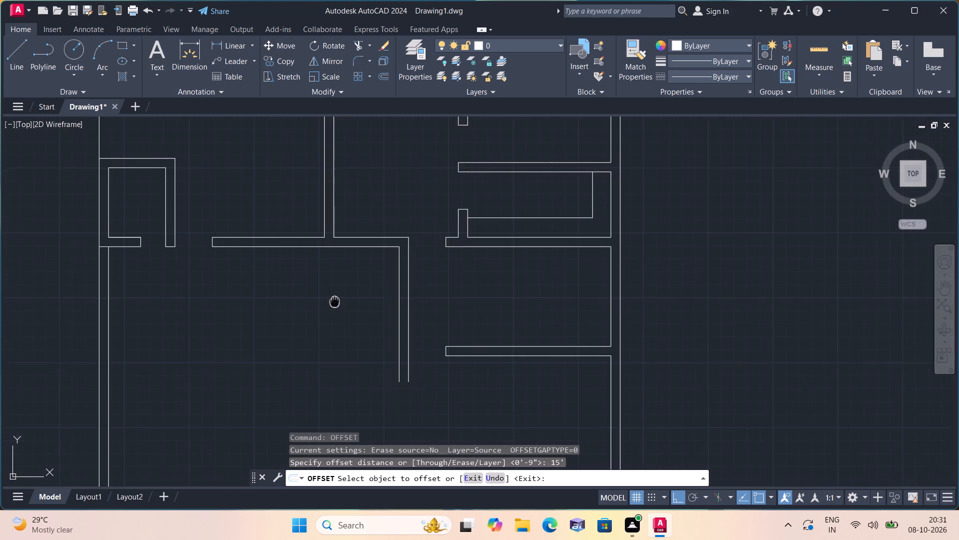
pyautogui.moveTo(335, 302); pyautogui.dragTo(359, 311, button='middle')
pyautogui.scroll(1, 360, 311)
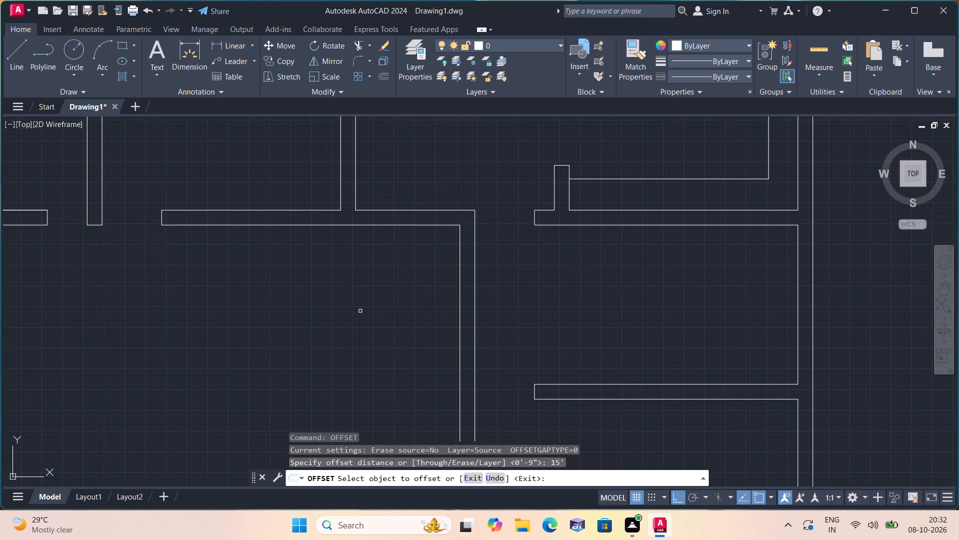
pyautogui.click(461, 320)
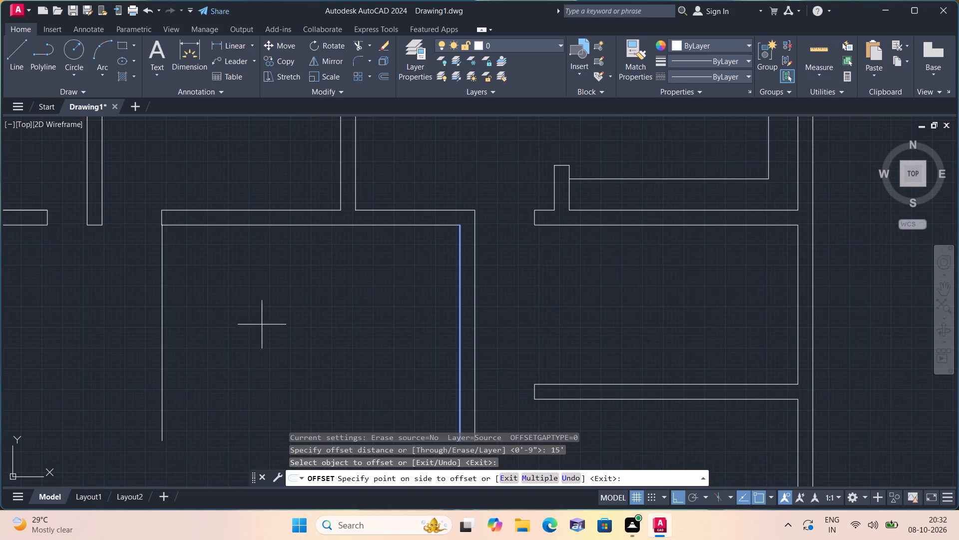
pyautogui.click(244, 326)
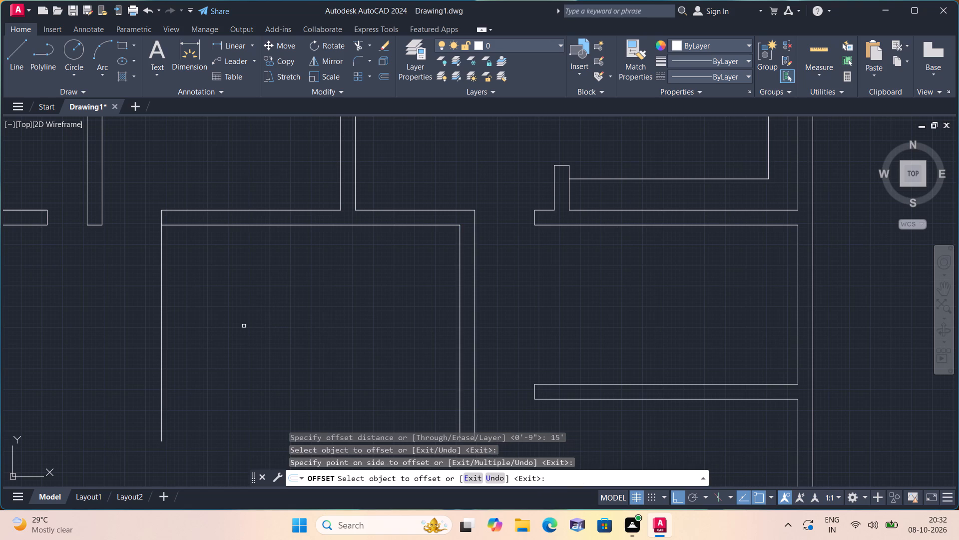
pyautogui.press('space')
# Offset the new left-hand vertical line 9" to the left to form the second face of that wall.
pyautogui.press('space')
pyautogui.write('9"')
pyautogui.press('space')
pyautogui.scroll(-1, 189, 330)
pyautogui.click(172, 312)
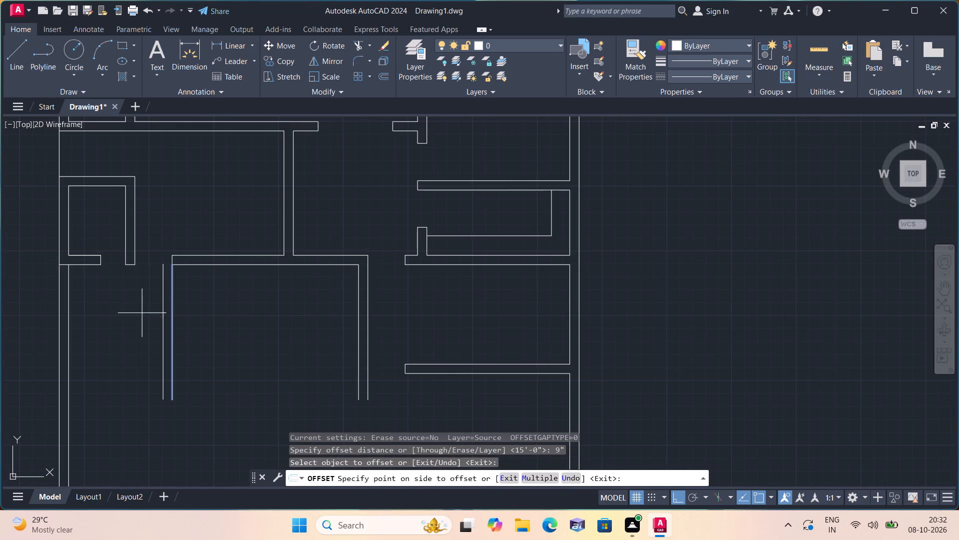
pyautogui.click(141, 313)
pyautogui.press('space')
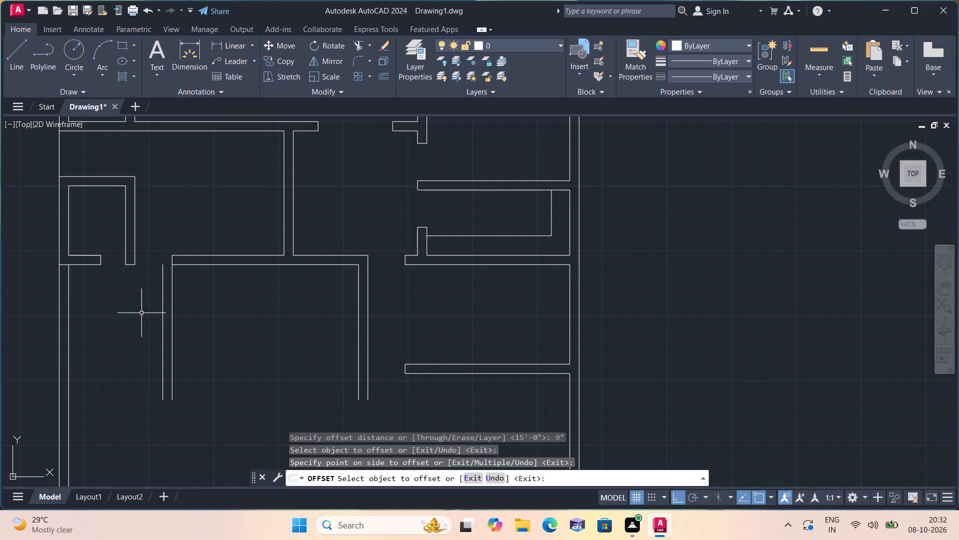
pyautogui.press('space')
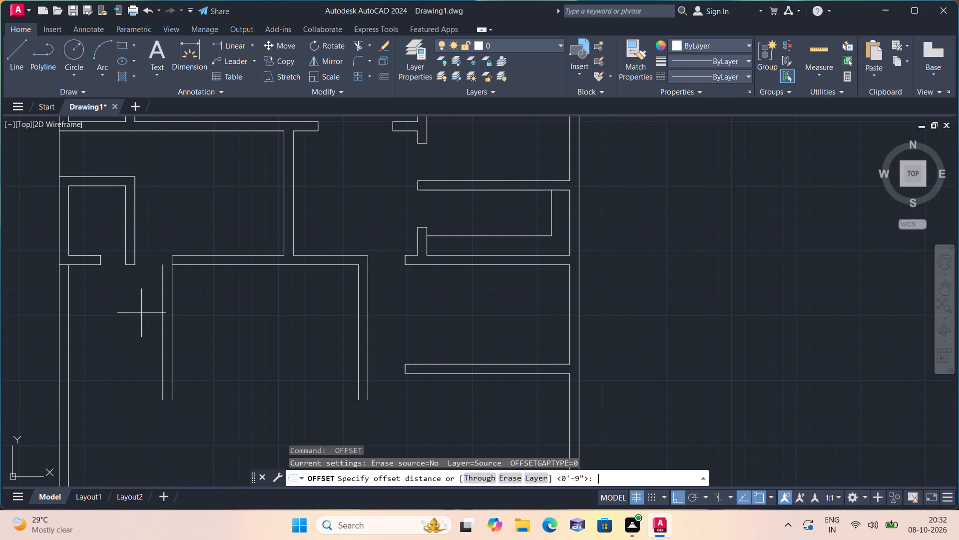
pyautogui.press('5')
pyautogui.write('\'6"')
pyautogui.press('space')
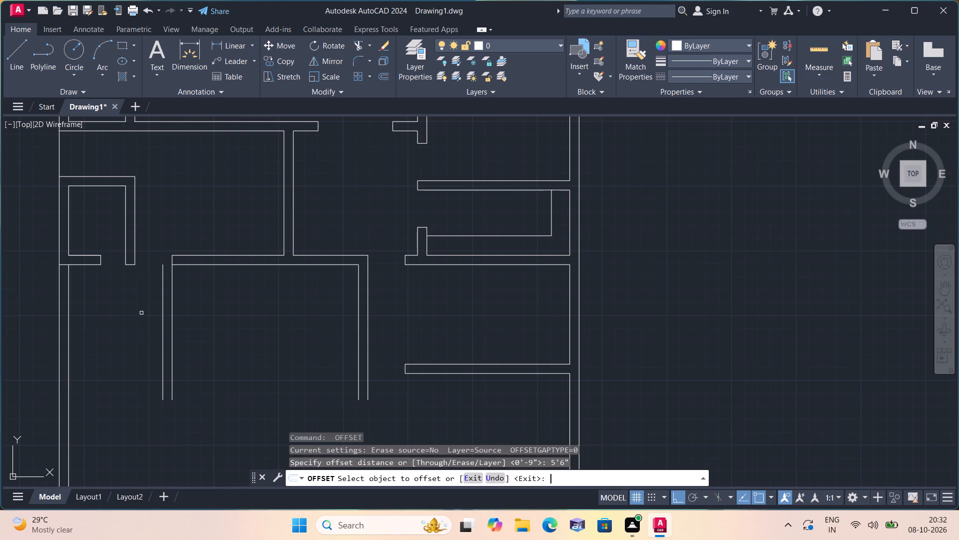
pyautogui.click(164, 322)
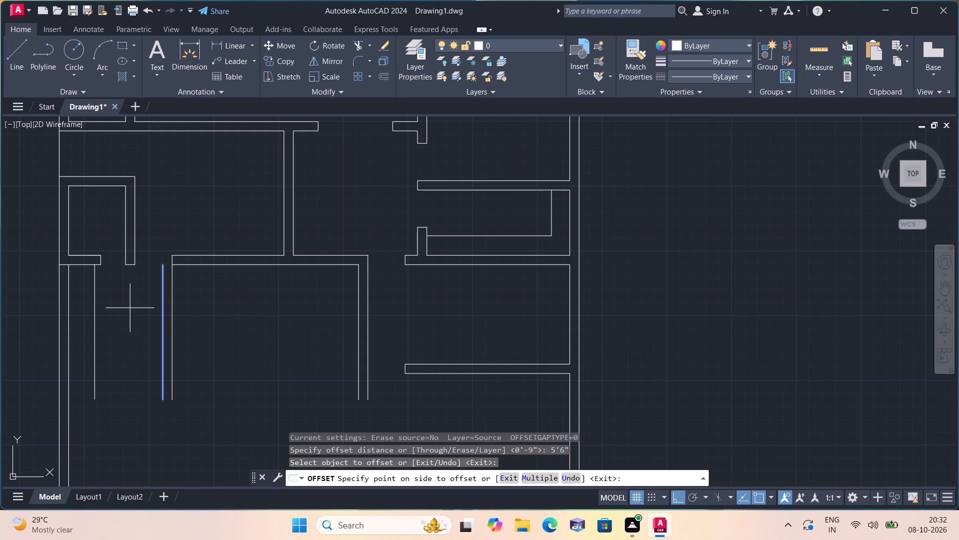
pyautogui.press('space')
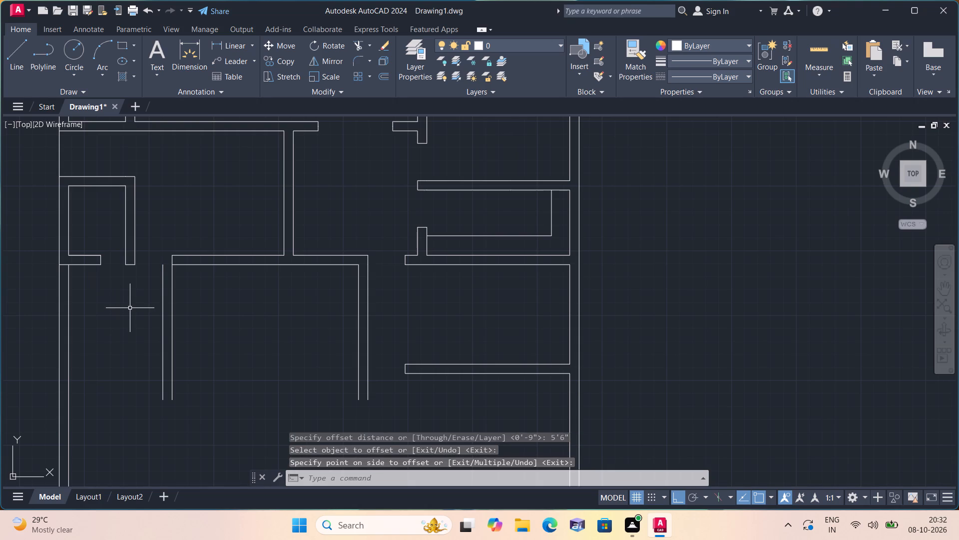
# Offset the lower face of the horizontal wall above the open room 9'6" downward.
pyautogui.press('space')
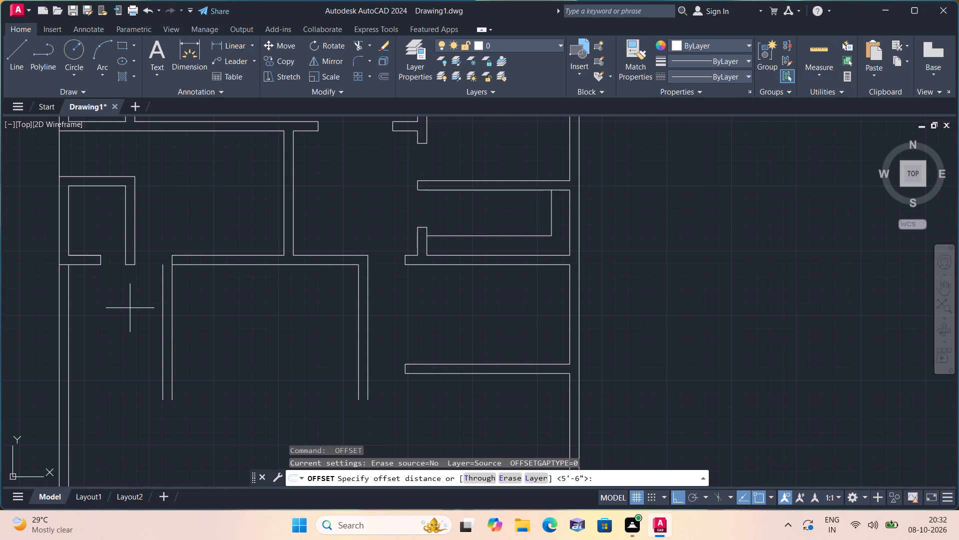
pyautogui.write('9\'6"')
pyautogui.press('space')
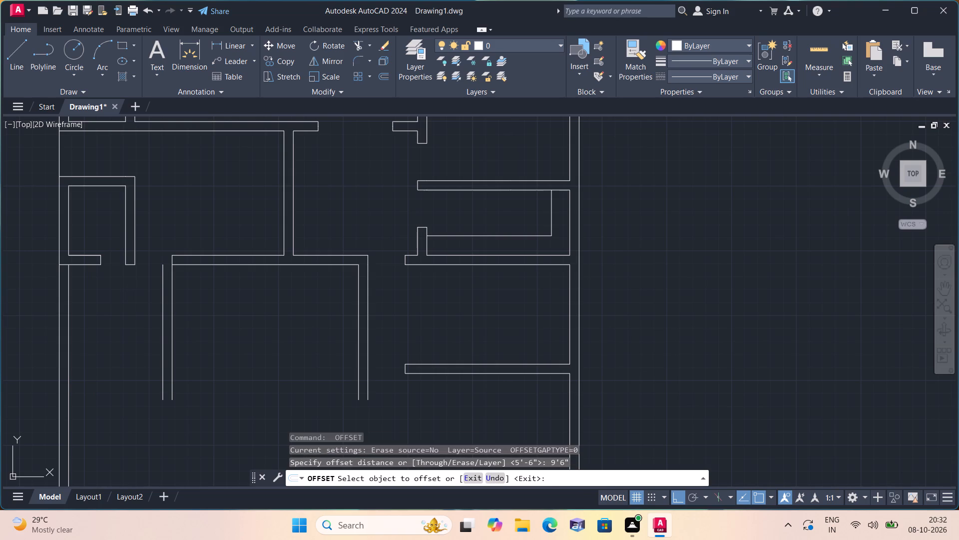
pyautogui.click(234, 265)
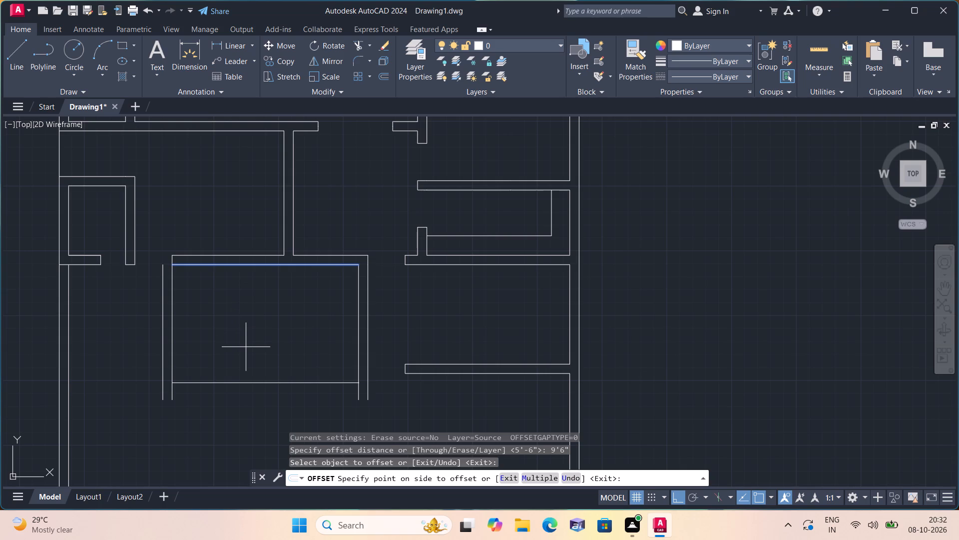
pyautogui.click(246, 347)
pyautogui.moveTo(245, 347); pyautogui.dragTo(273, 245, button='middle')
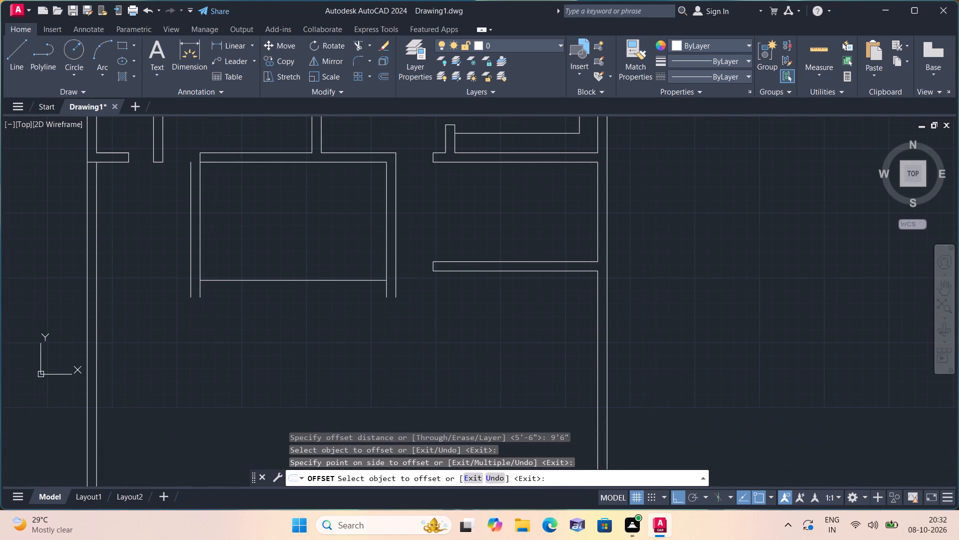
pyautogui.scroll(-1, 273, 245)
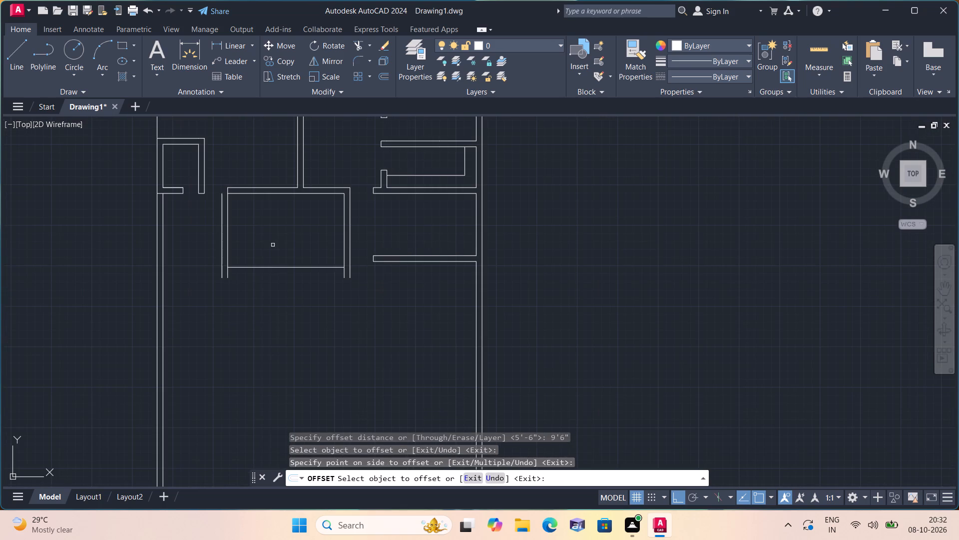
pyautogui.press('space')
# Offset the new horizontal line 9" downward to form the second face of the room's bottom wall.
pyautogui.press('space')
pyautogui.write('9"')
pyautogui.press('space')
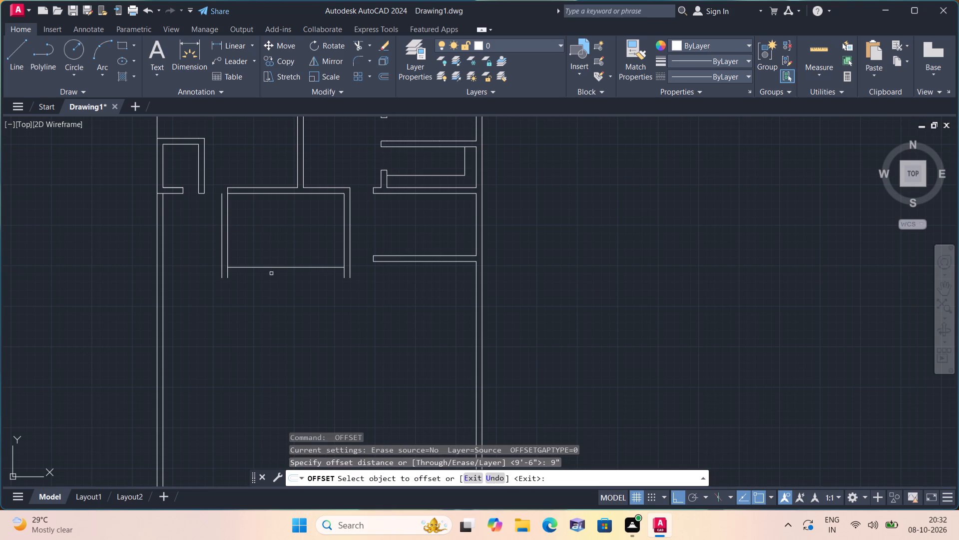
pyautogui.click(273, 267)
pyautogui.click(282, 293)
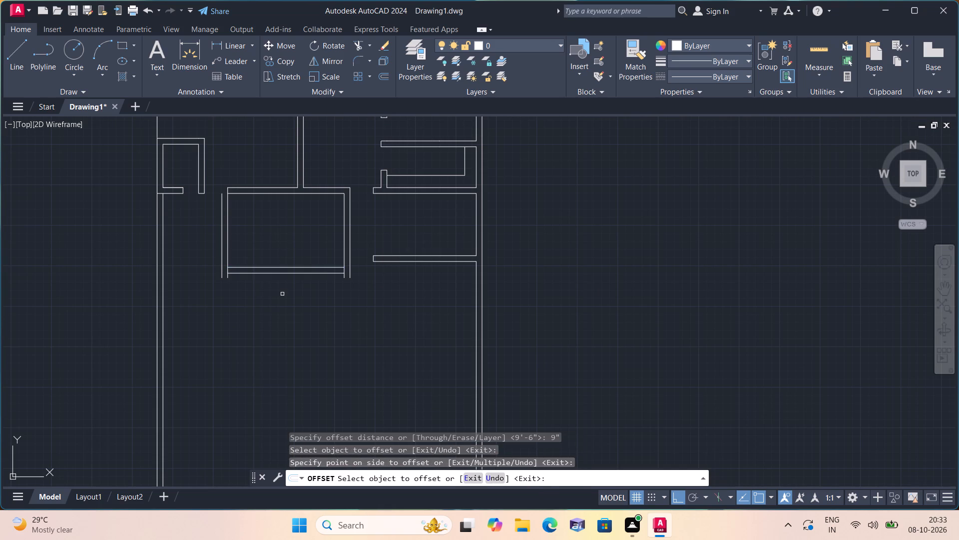
pyautogui.press('space')
# Extend both bottom wall lines left to the outer wall's outer face and right to the room's right-hand wall's outer face.
pyautogui.write('exte')
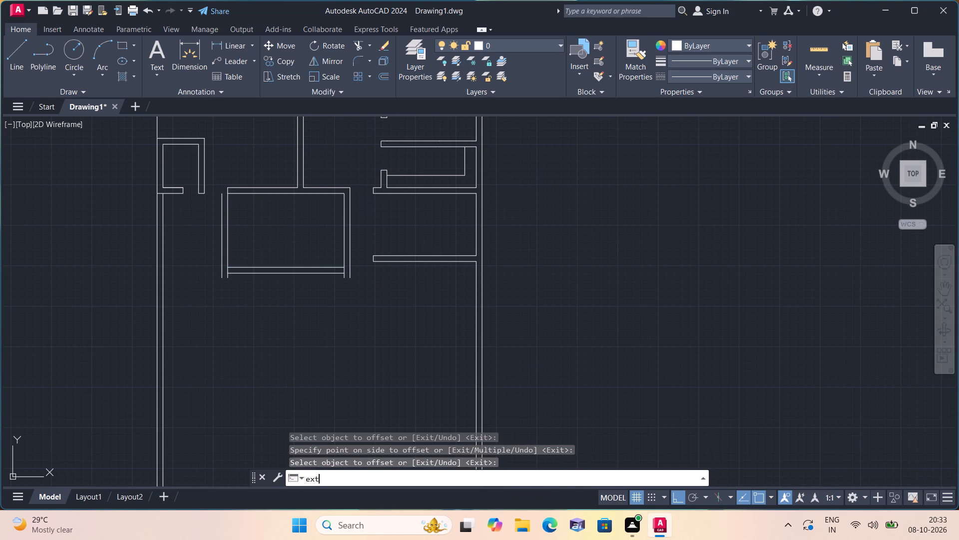
pyautogui.press('space')
pyautogui.moveTo(277, 239); pyautogui.dragTo(243, 335)
pyautogui.moveTo(249, 254); pyautogui.dragTo(230, 329)
pyautogui.moveTo(191, 246); pyautogui.dragTo(192, 246)
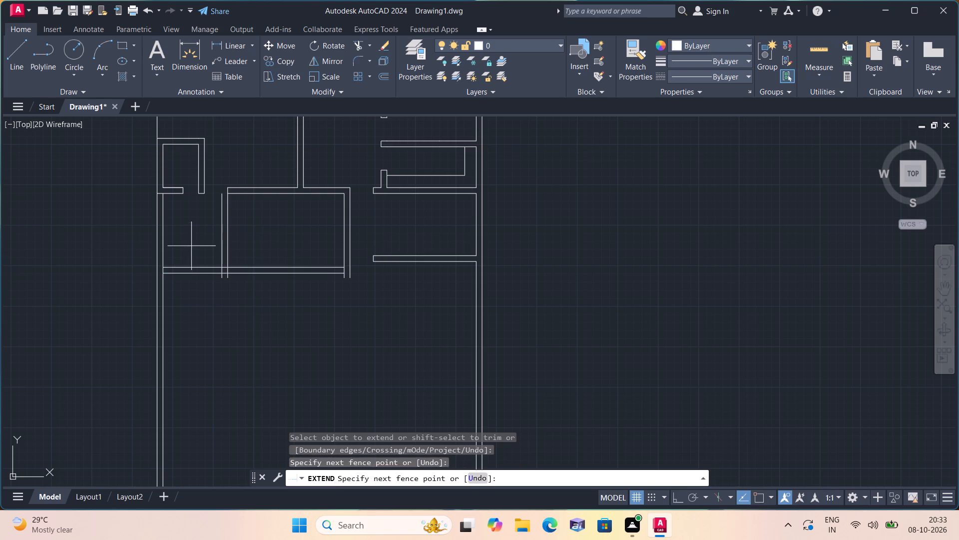
pyautogui.moveTo(192, 246); pyautogui.dragTo(199, 284)
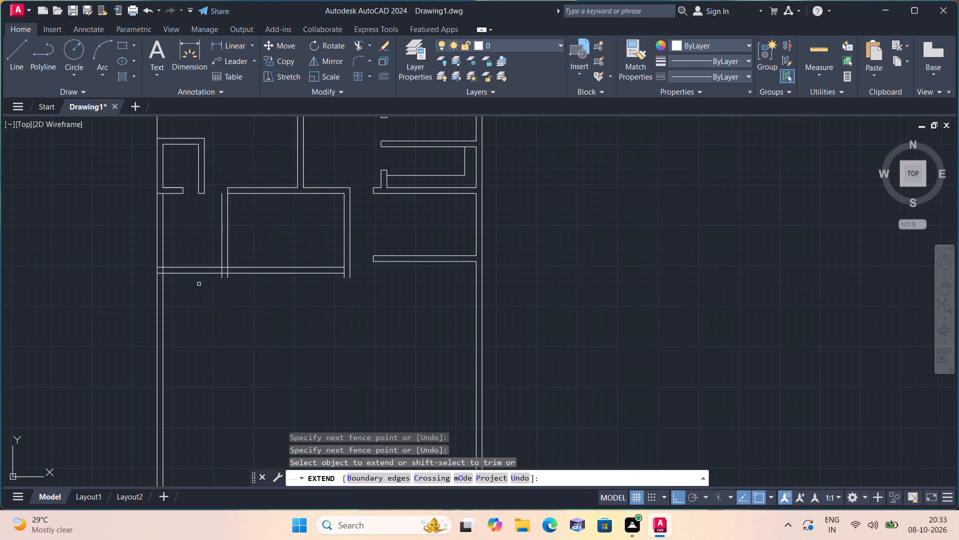
pyautogui.click(300, 259)
pyautogui.click(319, 285)
pyautogui.press('space')
# Trim the overhanging and crossing line ends at the room's bottom-right corner to form a clean wall corner.
pyautogui.write('trim')
pyautogui.press('space')
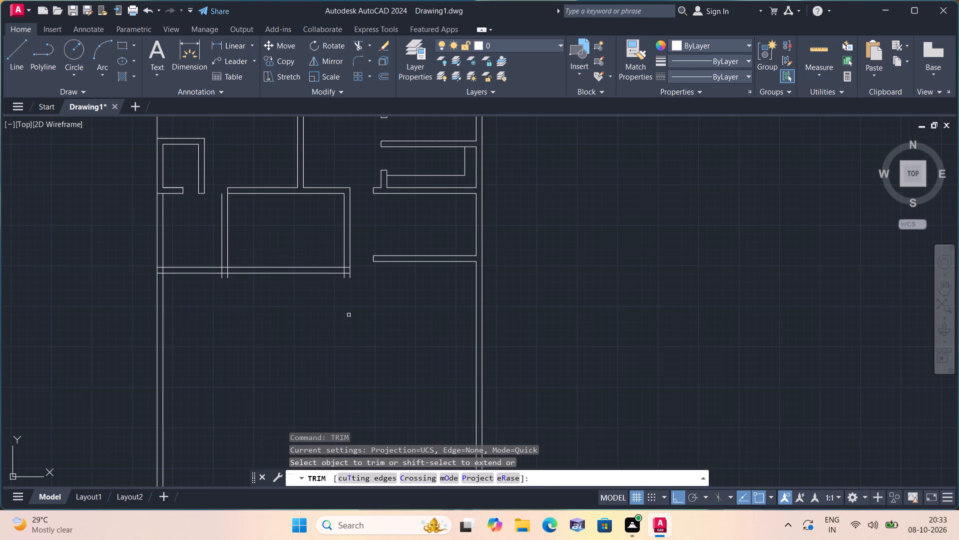
pyautogui.scroll(2, 351, 277)
pyautogui.click(315, 276)
pyautogui.click(362, 273)
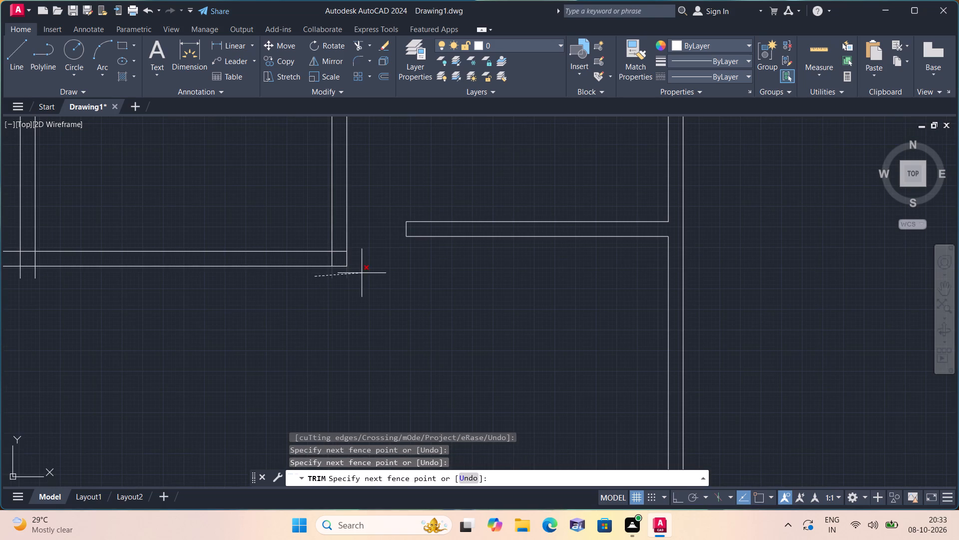
pyautogui.click(337, 248)
pyautogui.click(330, 261)
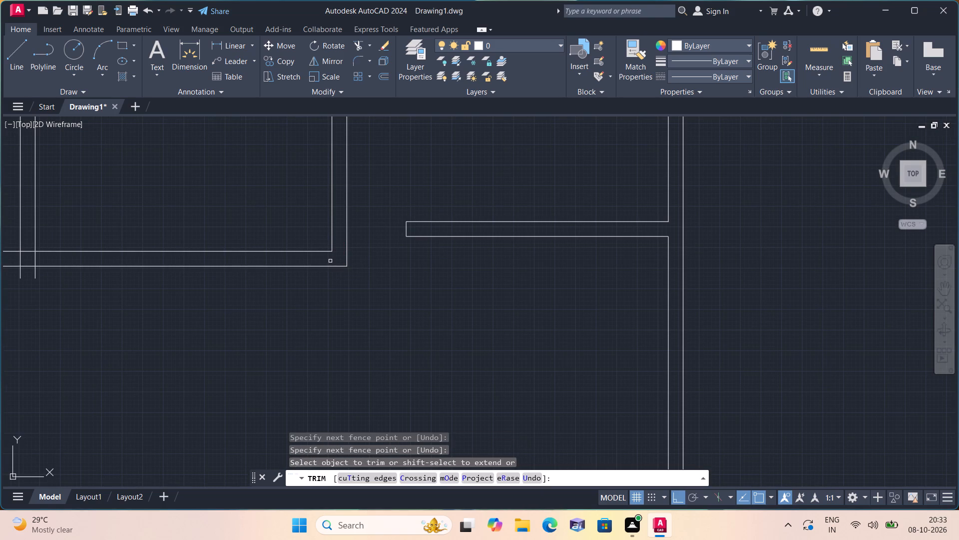
# Trim the two ends of the room's left-hand wall that project below the bottom wall.
pyautogui.scroll(-3, 330, 261)
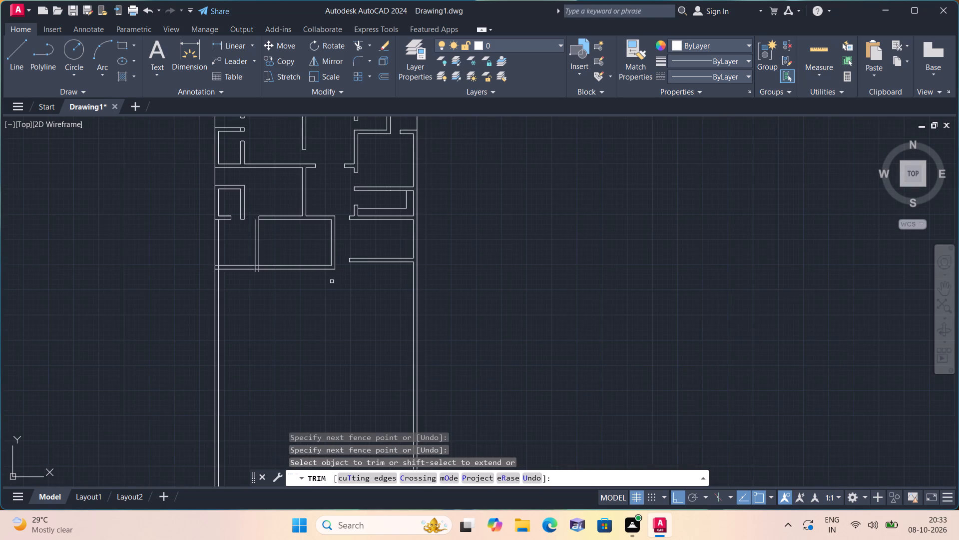
pyautogui.moveTo(332, 281); pyautogui.dragTo(428, 323, button='middle')
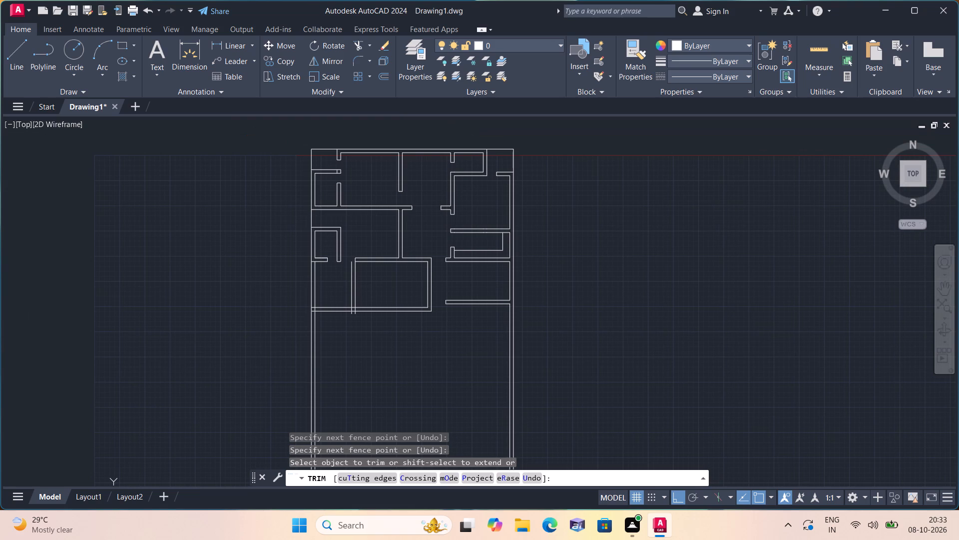
pyautogui.scroll(2, 377, 312)
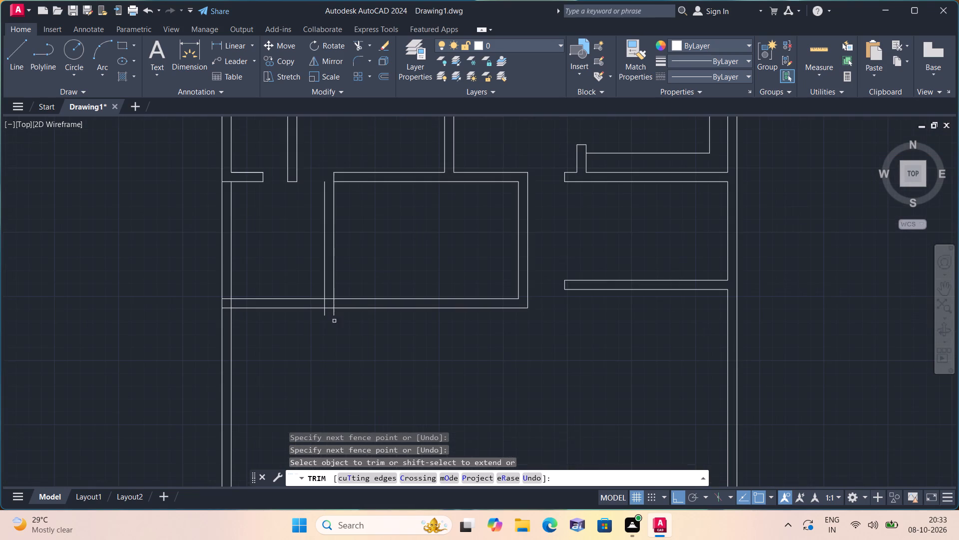
pyautogui.click(321, 315)
pyautogui.click(344, 312)
# Trim the segments crossing the left outer wall at its junctions with the new bottom wall and the short wall above it.
pyautogui.click(227, 294)
pyautogui.click(228, 310)
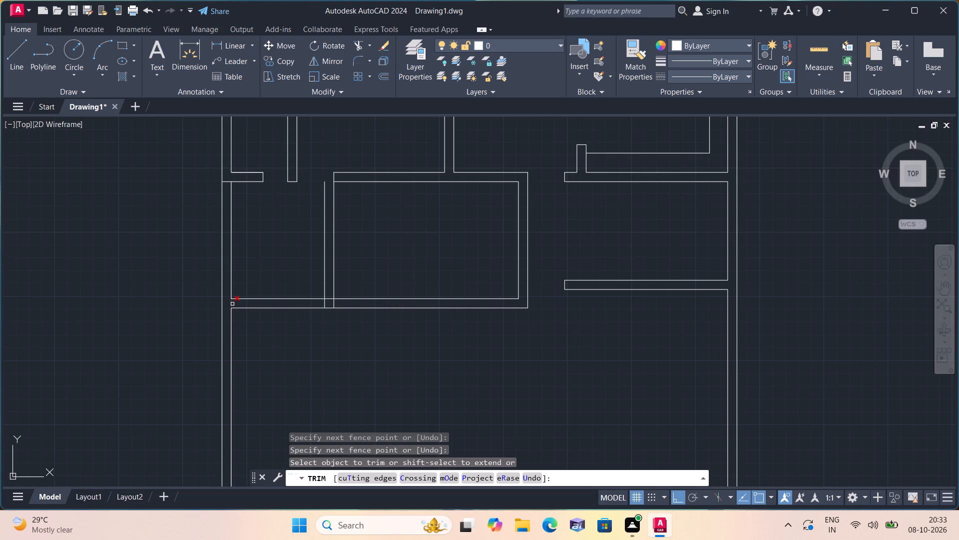
pyautogui.click(232, 304)
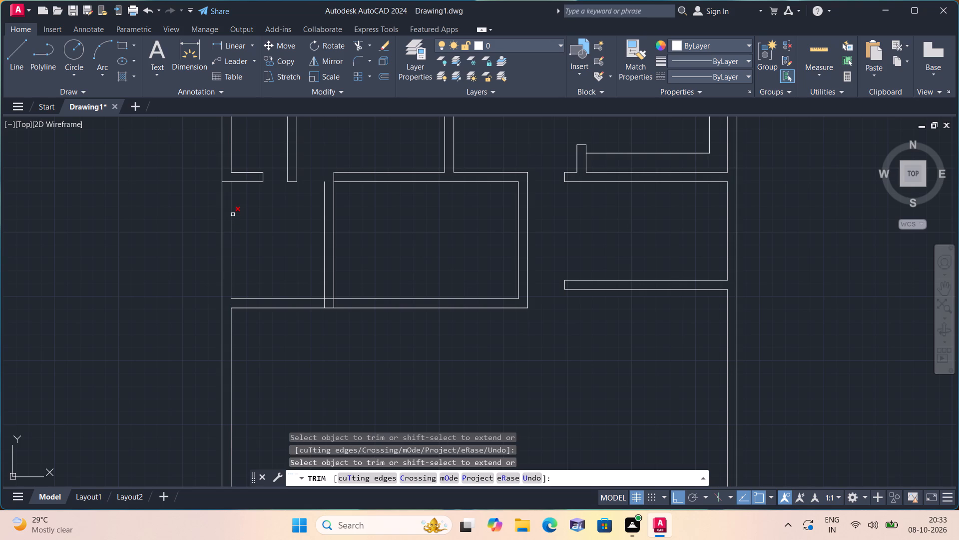
pyautogui.scroll(1, 225, 175)
pyautogui.click(226, 185)
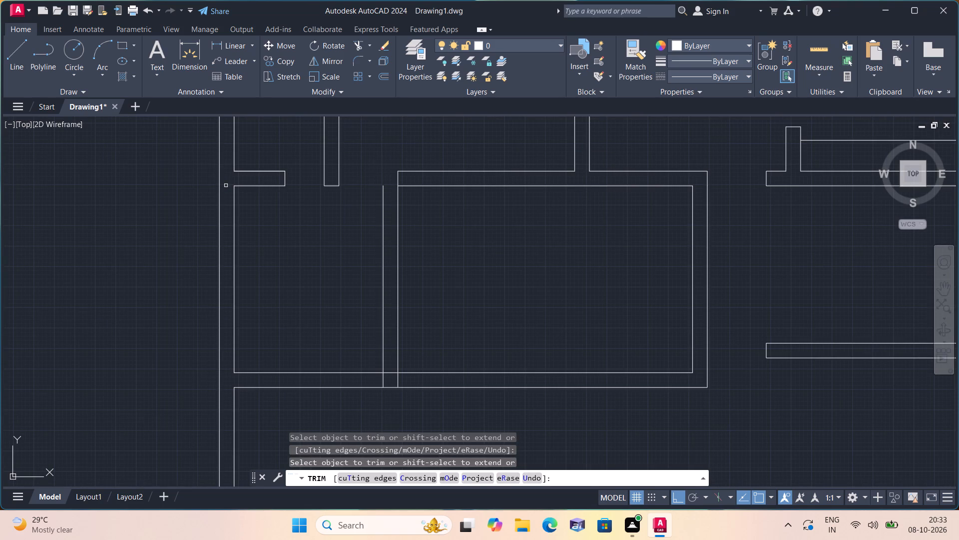
# Trim the lines crossing inside the T-junction between the room's left-hand wall and the bottom wall to open it.
pyautogui.scroll(-2, 228, 189)
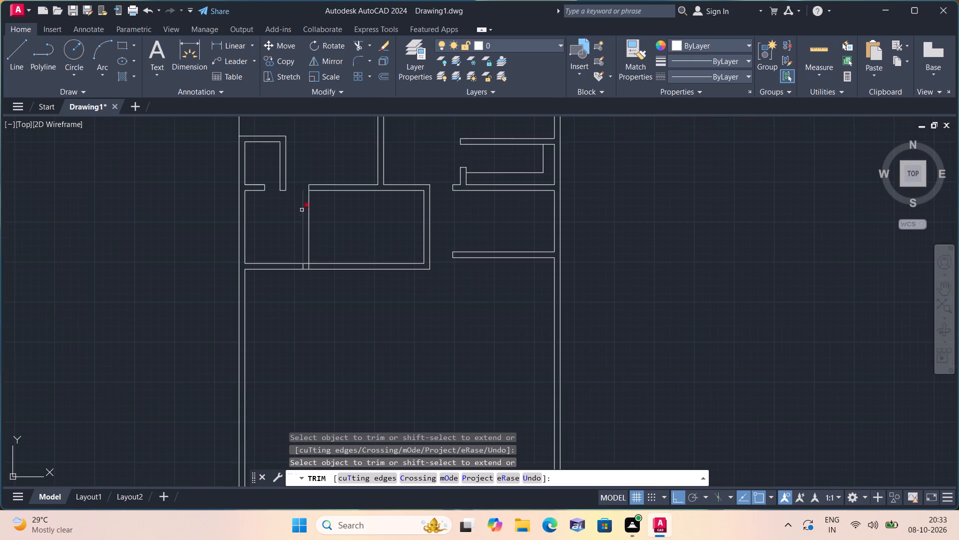
pyautogui.moveTo(280, 225); pyautogui.dragTo(278, 353, button='middle')
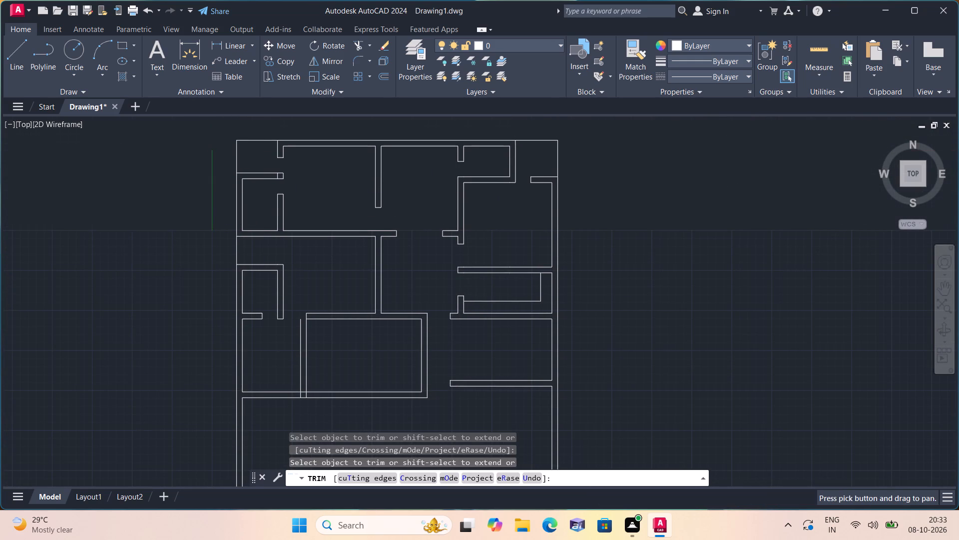
pyautogui.moveTo(277, 355); pyautogui.dragTo(272, 296, button='middle')
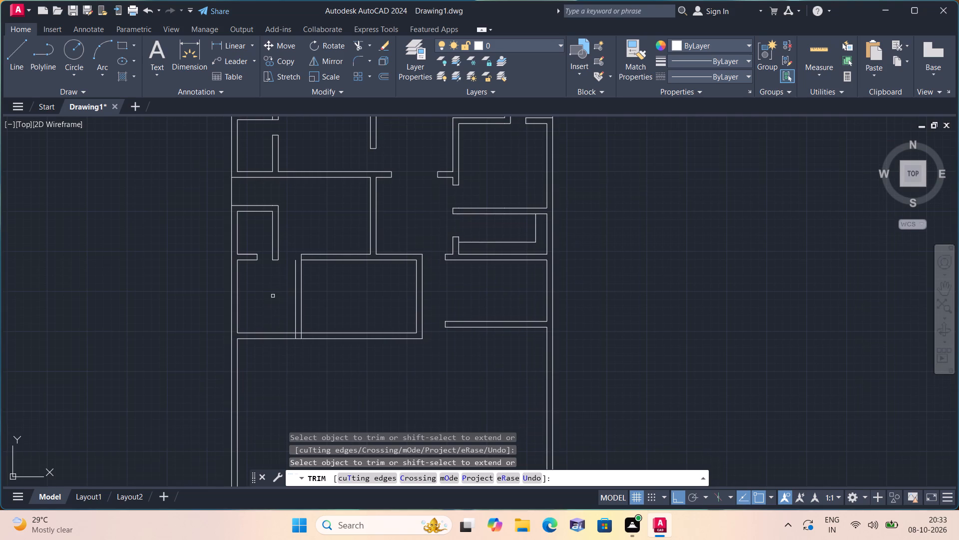
pyautogui.scroll(2, 293, 338)
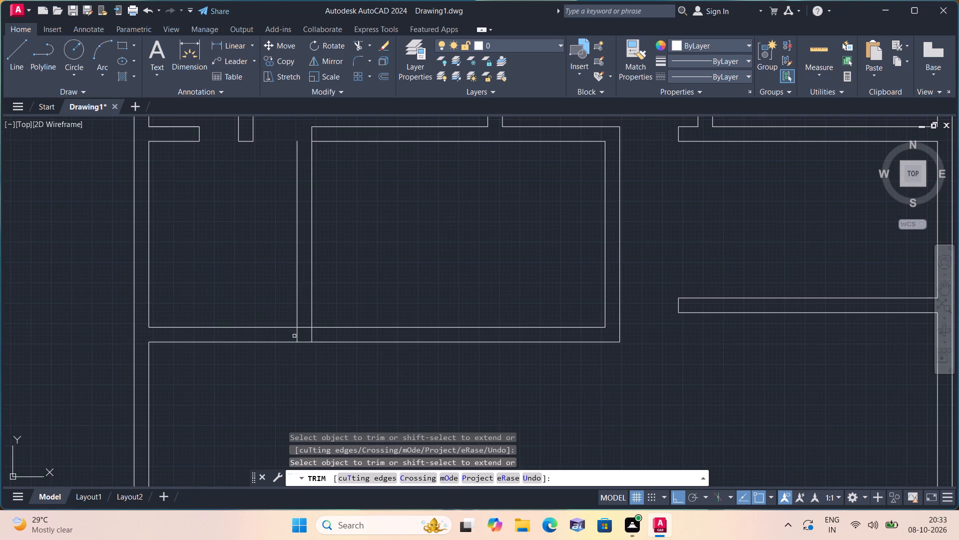
pyautogui.click(292, 336)
pyautogui.click(328, 336)
pyautogui.click(308, 326)
pyautogui.scroll(-2, 289, 340)
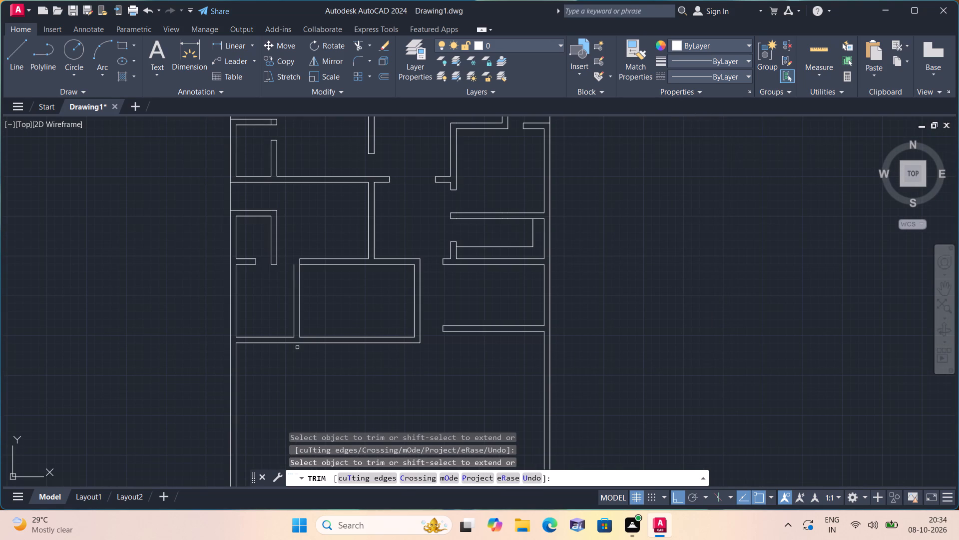
pyautogui.press('space')
# Offset the upper face of the bottom wall in the small left-hand room 5'6" upward.
pyautogui.write('off')
pyautogui.press('space')
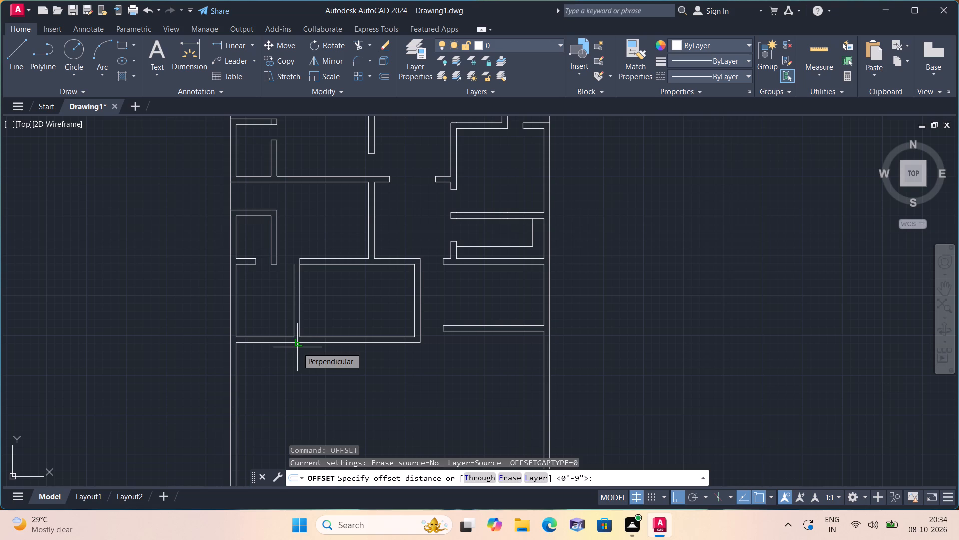
pyautogui.write('5\'6"')
pyautogui.press('space')
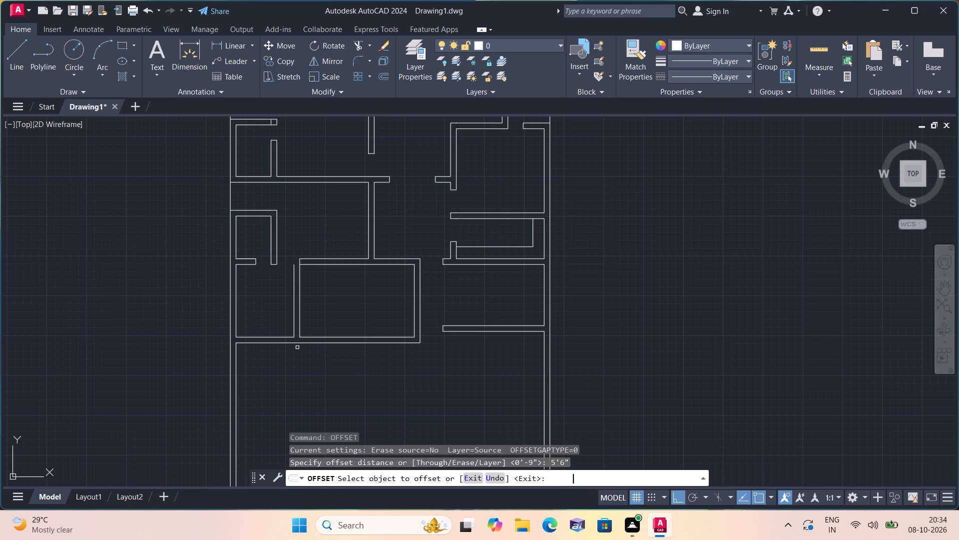
pyautogui.scroll(1, 297, 345)
pyautogui.click(283, 330)
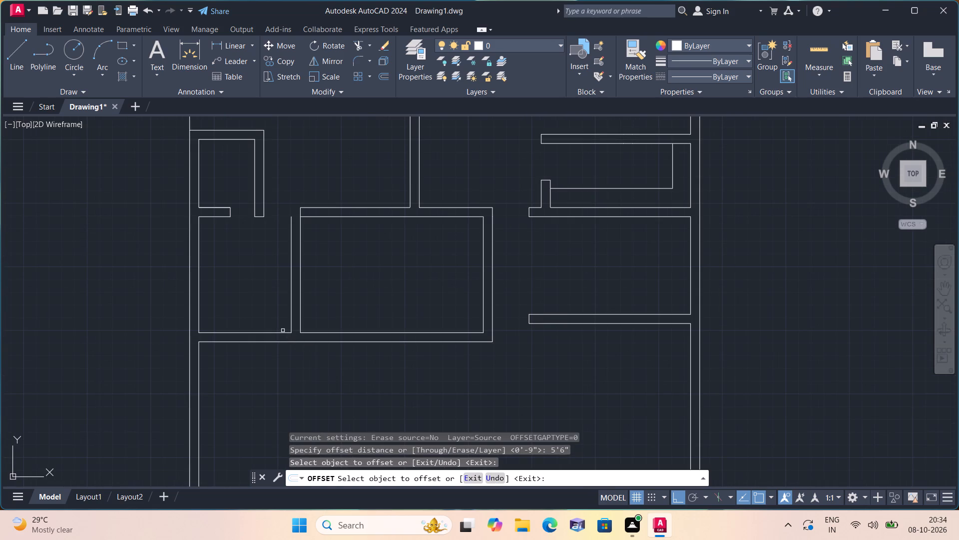
pyautogui.click(270, 332)
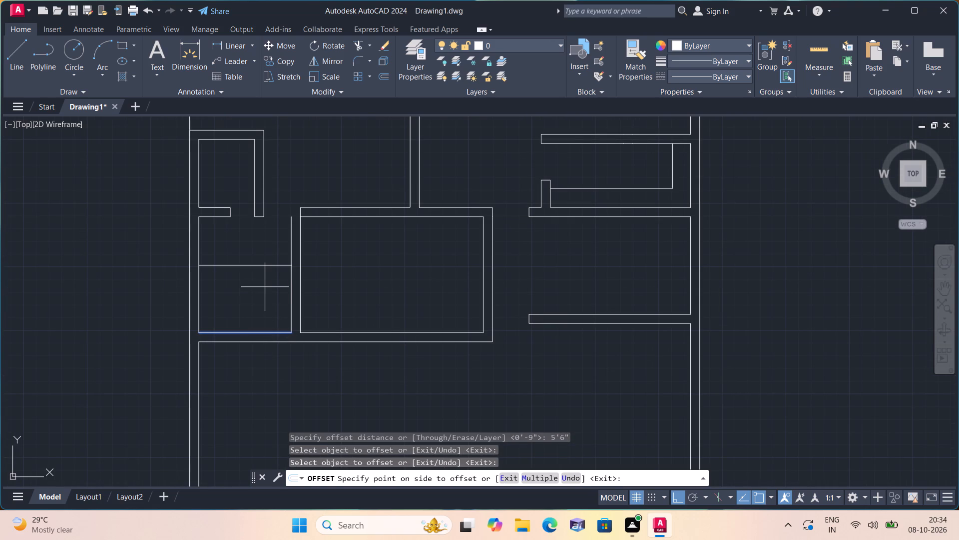
pyautogui.click(265, 287)
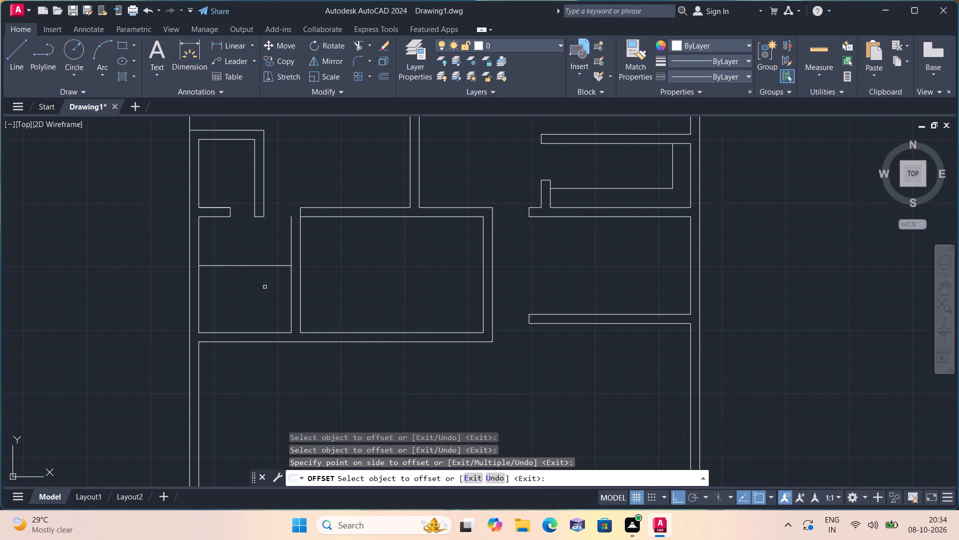
pyautogui.press('space')
# Offset the new horizontal line in the small left-hand room 9" upward to form a partition wall.
pyautogui.press('space')
pyautogui.write('9"')
pyautogui.press('space')
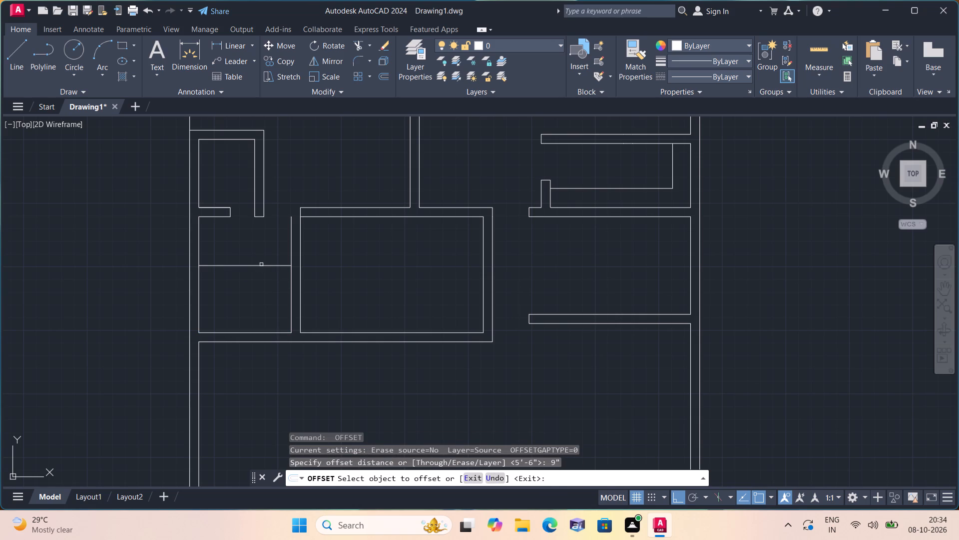
pyautogui.click(261, 264)
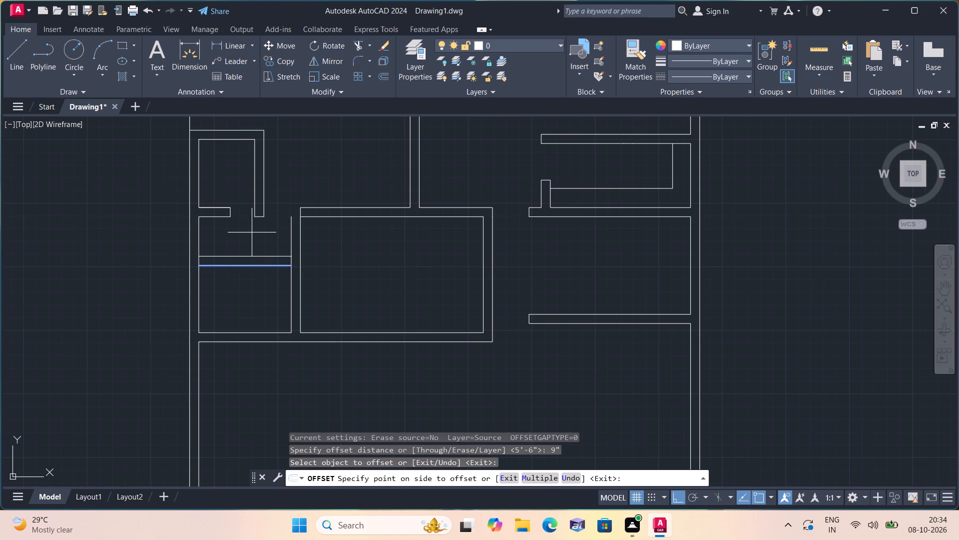
pyautogui.click(252, 232)
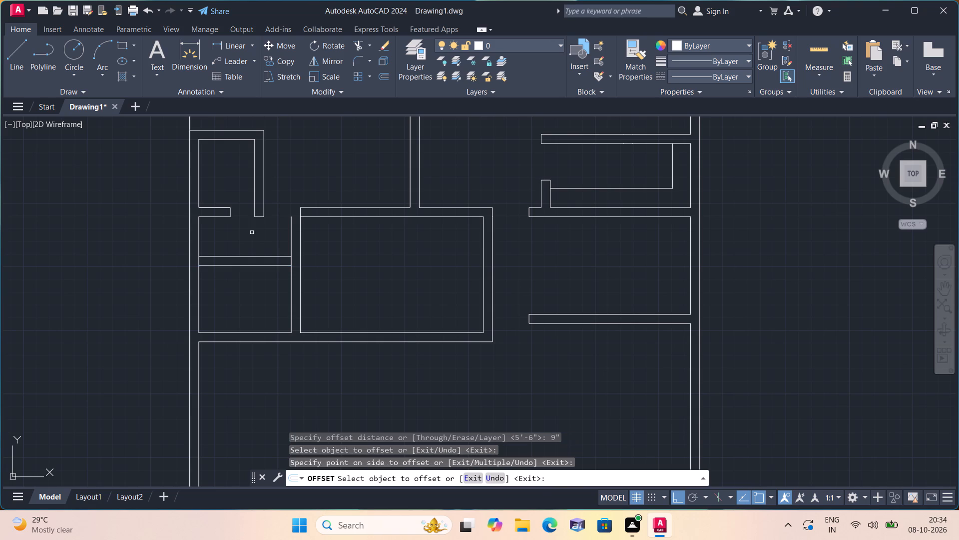
pyautogui.press('Escape')
# Draw a line across the adjacent vertical wall's thickness, continuing the partition's upper face to the wall's far face.
pyautogui.write('l')
pyautogui.press('space')
pyautogui.scroll(1, 256, 258)
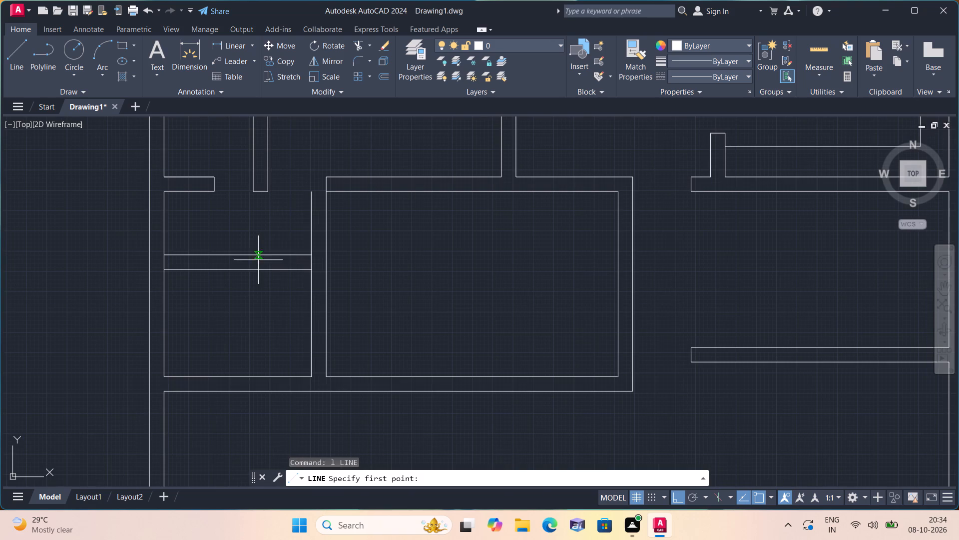
pyautogui.click(309, 256)
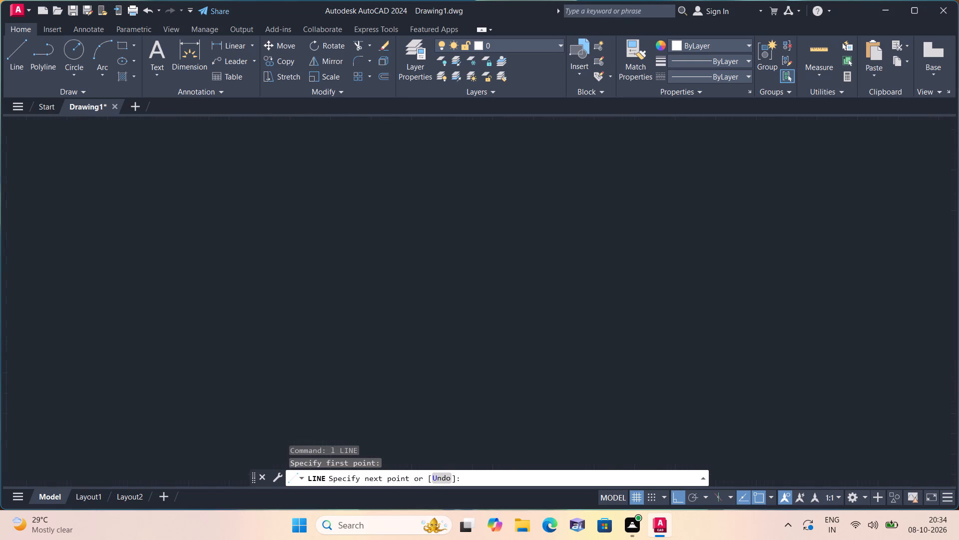
pyautogui.click(328, 257)
pyautogui.press('space')
# Draw a line 2' along the partition's upper face from the vertical wall, turning down across the partition's thickness.
pyautogui.press('space')
pyautogui.click(310, 255)
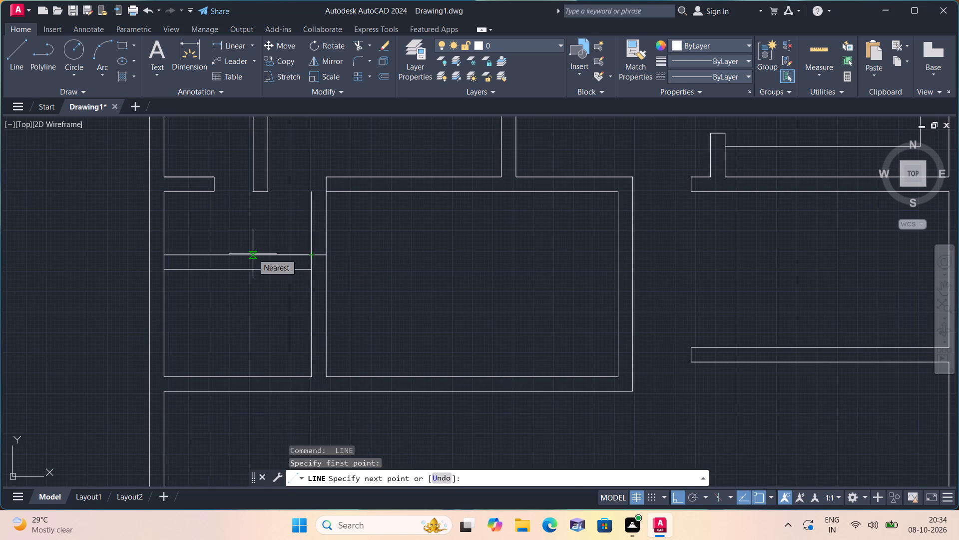
pyautogui.write("2'")
pyautogui.press('space')
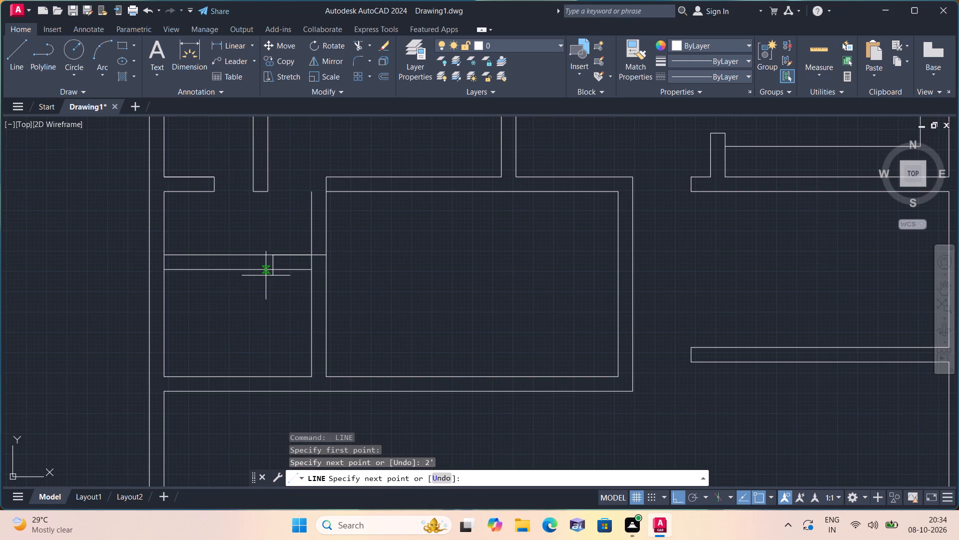
pyautogui.click(272, 272)
pyautogui.press('space')
# Trim the partition lines inside the 2' opening and the vertical wall's two faces above the partition level.
pyautogui.write('trim')
pyautogui.press('space')
pyautogui.moveTo(294, 234); pyautogui.dragTo(292, 282)
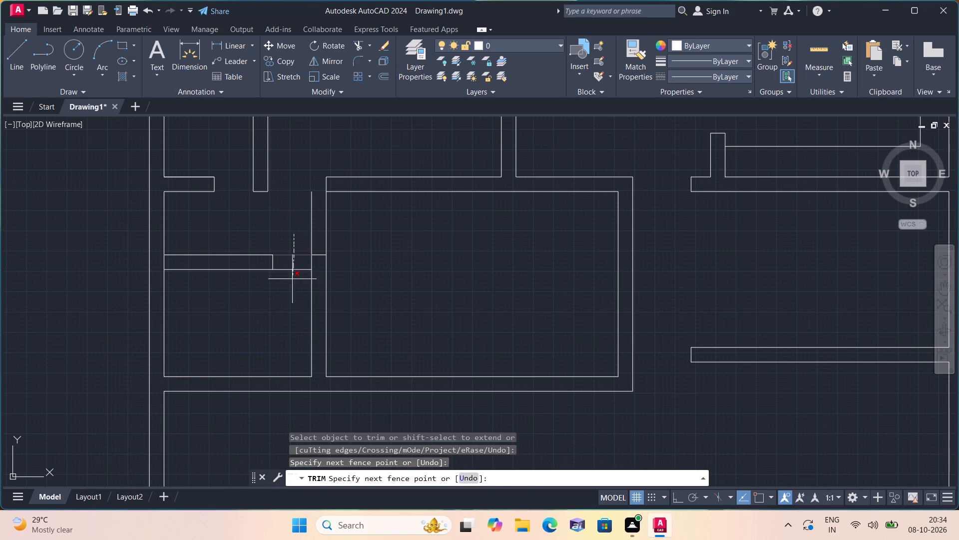
pyautogui.moveTo(292, 282); pyautogui.dragTo(292, 288)
pyautogui.click(290, 227)
pyautogui.click(357, 242)
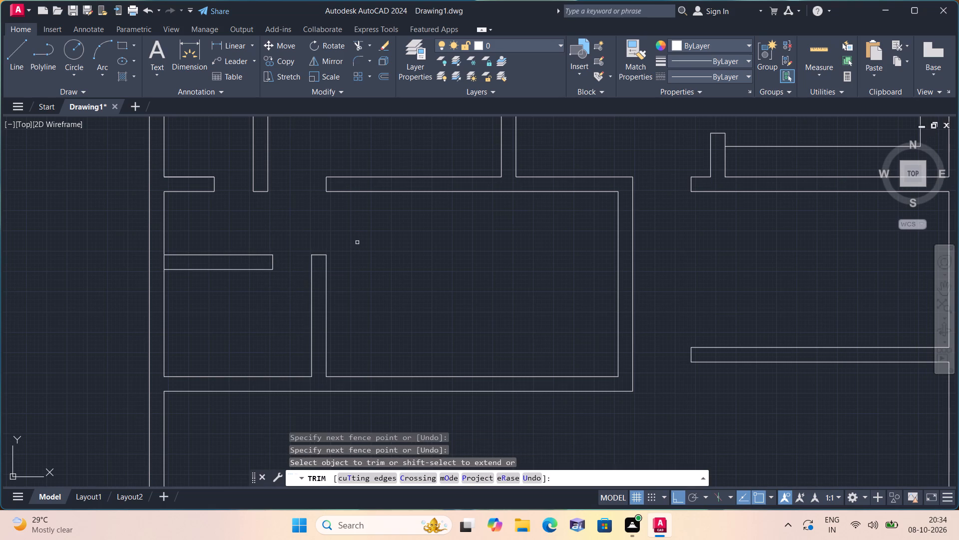
pyautogui.scroll(-1, 369, 257)
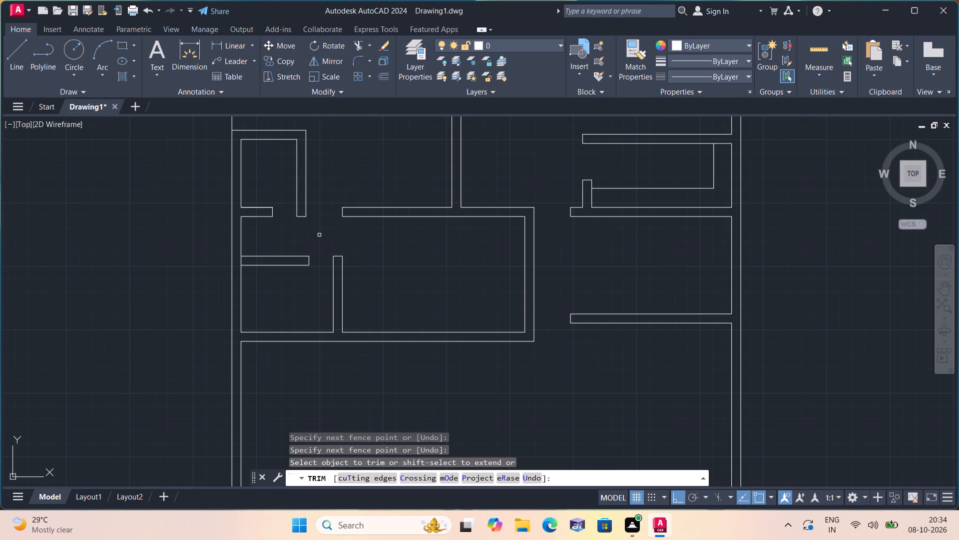
pyautogui.press('space')
# Draw a vertical guide line from the upper room's right-hand wall end down to the partition's lower face.
pyautogui.write('l')
pyautogui.press('space')
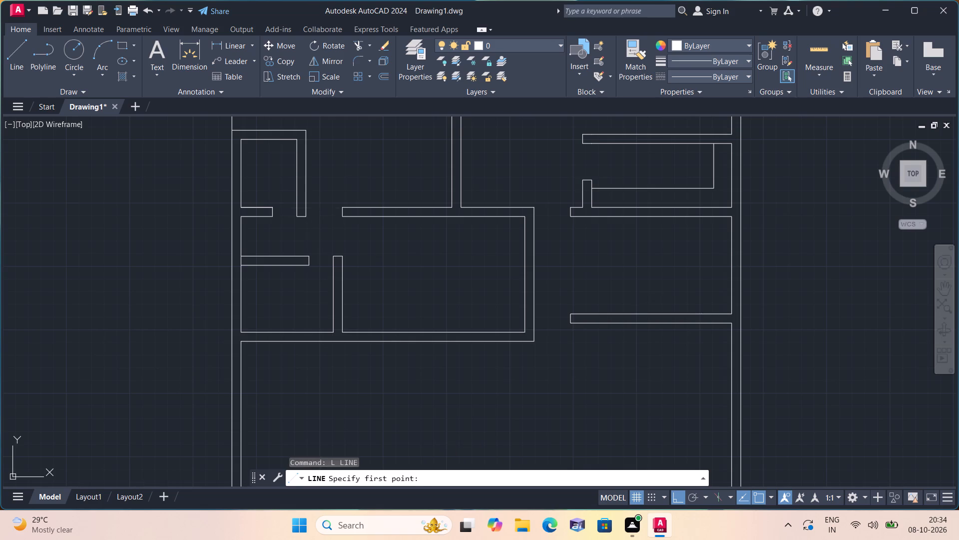
pyautogui.click(311, 217)
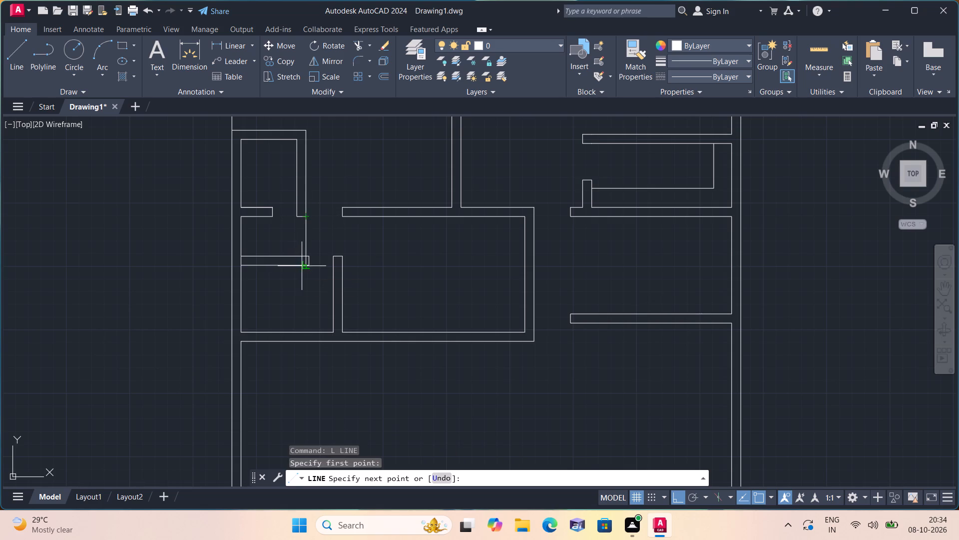
pyautogui.click(302, 266)
pyautogui.press('space')
# Trim the guide line above the partition and the partition's projecting end, aligning it with the upper room's wall.
pyautogui.write('trim')
pyautogui.press('space')
pyautogui.scroll(1, 302, 266)
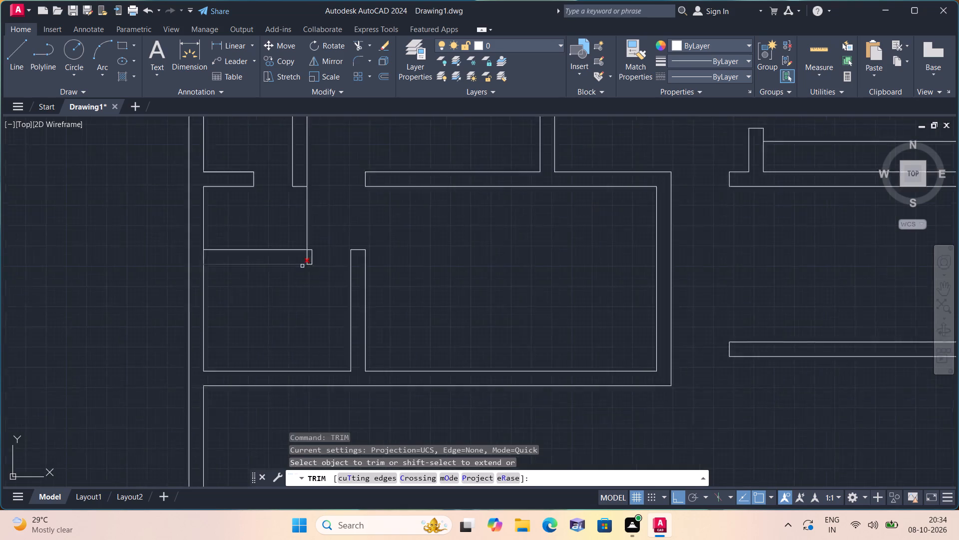
pyautogui.scroll(2, 302, 266)
pyautogui.scroll(-3, 314, 200)
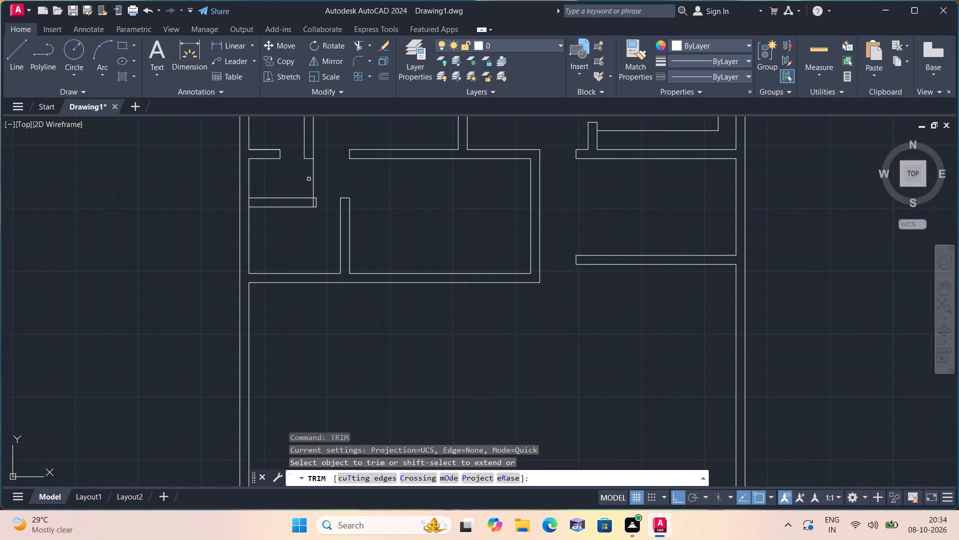
pyautogui.click(308, 178)
pyautogui.click(330, 179)
pyautogui.scroll(3, 323, 195)
pyautogui.click(303, 202)
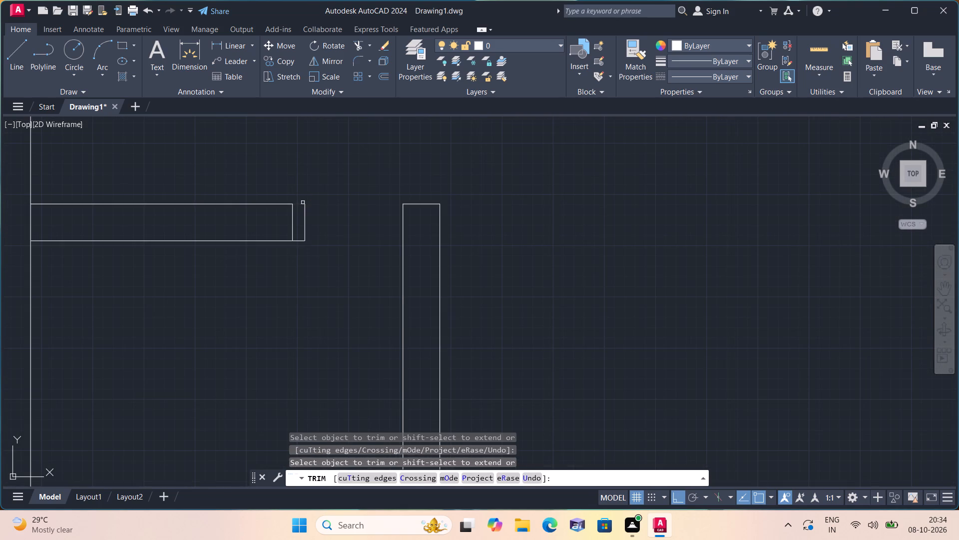
pyautogui.click(303, 209)
pyautogui.click(301, 239)
# Trim the left outer wall's inner face between the partition's two faces to open their junction.
pyautogui.scroll(-1, 303, 252)
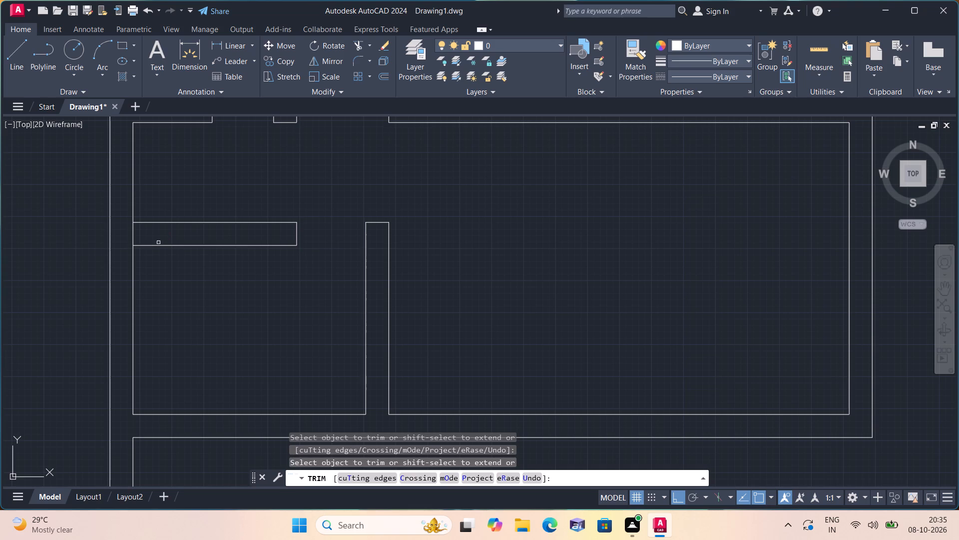
pyautogui.click(134, 235)
pyautogui.scroll(-1, 235, 291)
pyautogui.press('space')
# Draw an L-shaped line from the partition's lower face, about 3'-8" down, then across to the small room's right-hand wall.
pyautogui.write('l')
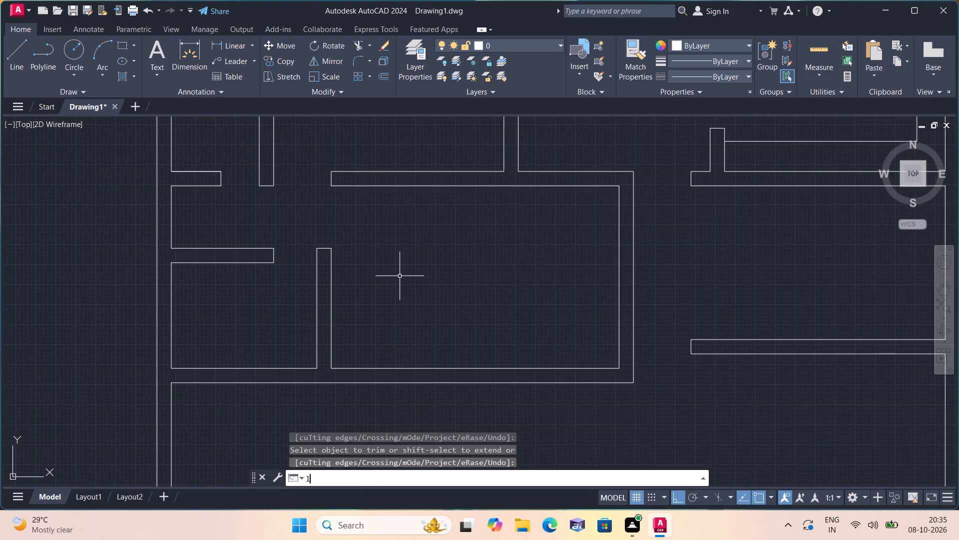
pyautogui.press('space')
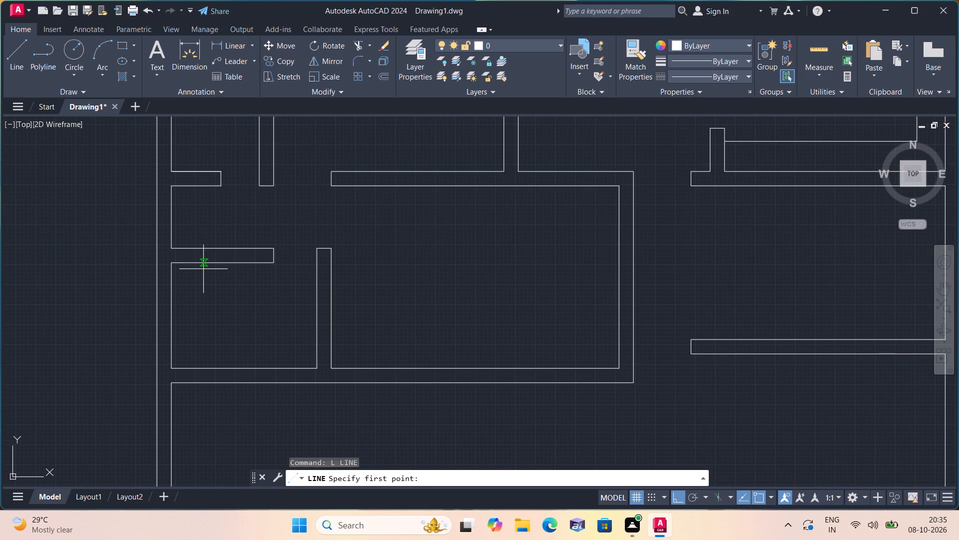
pyautogui.click(205, 264)
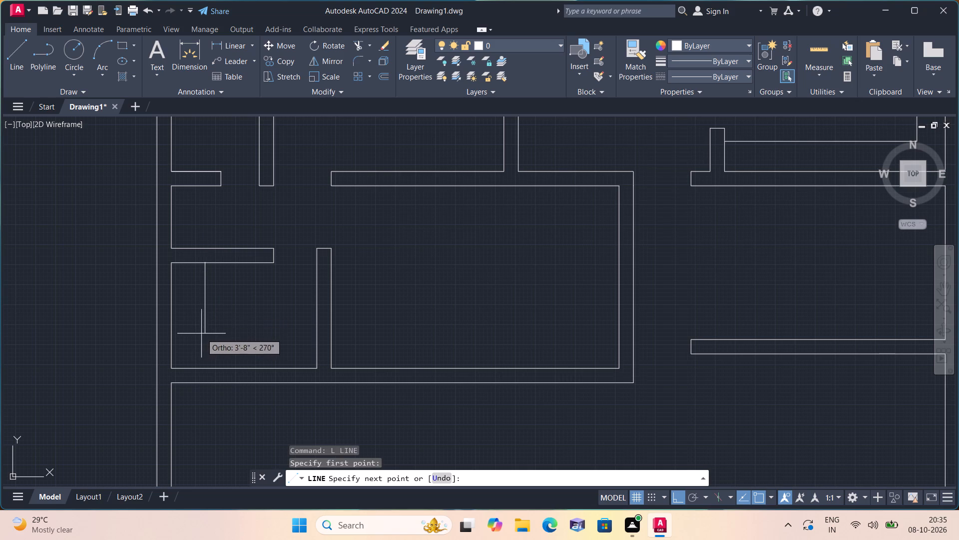
pyautogui.click(208, 334)
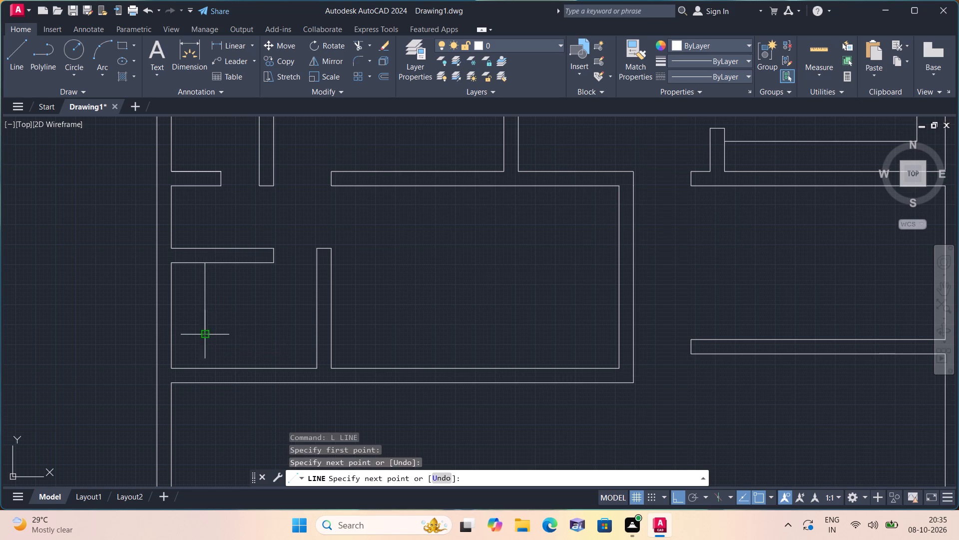
pyautogui.click(315, 337)
pyautogui.press('space')
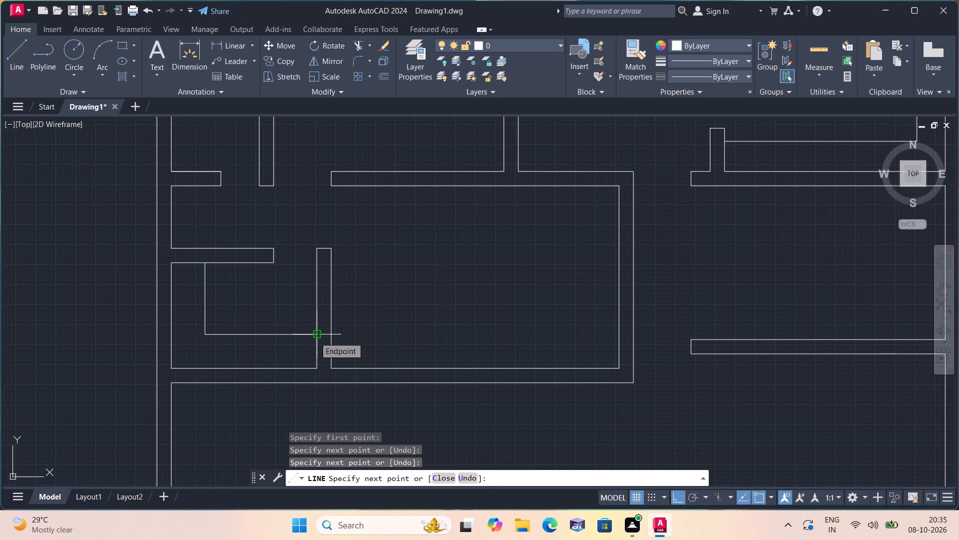
# Offset the lower face of the left-hand rooms' bottom wall 10' downward.
pyautogui.scroll(-1, 371, 348)
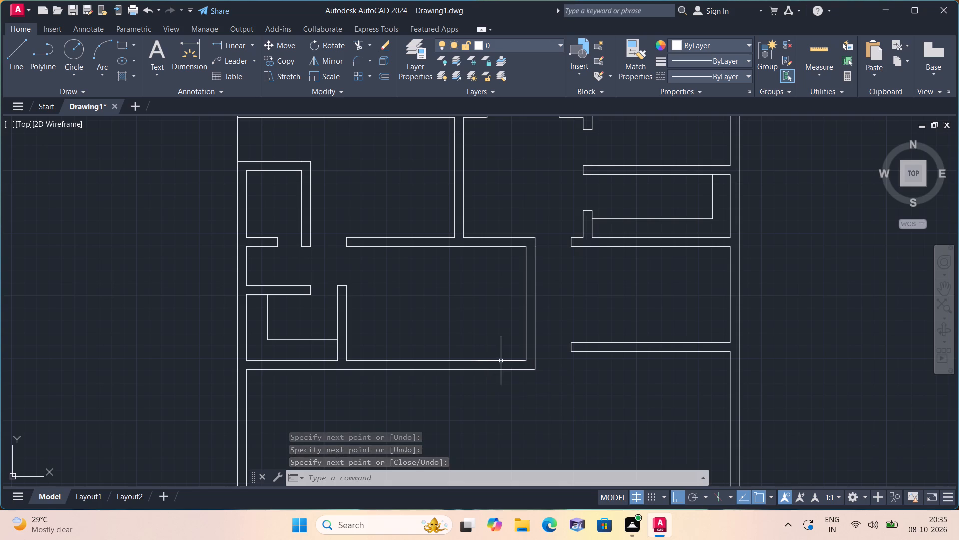
pyautogui.moveTo(497, 358); pyautogui.dragTo(382, 314, button='middle')
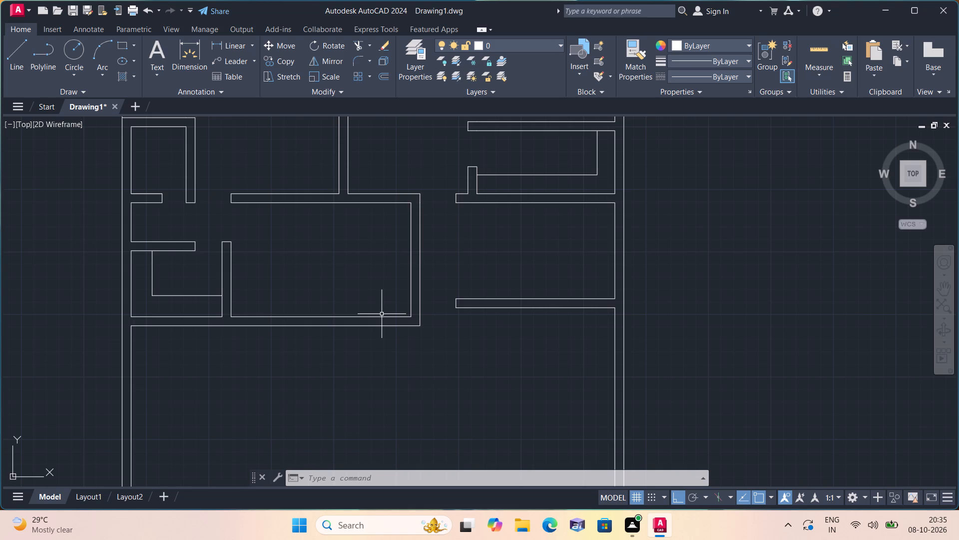
pyautogui.scroll(1, 382, 315)
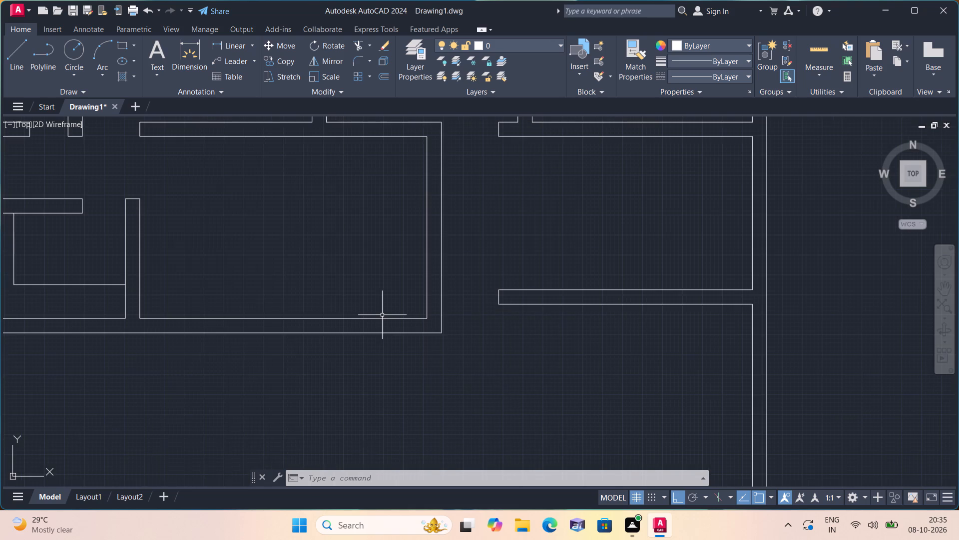
pyautogui.scroll(-1, 382, 315)
pyautogui.moveTo(170, 375); pyautogui.dragTo(280, 350, button='middle')
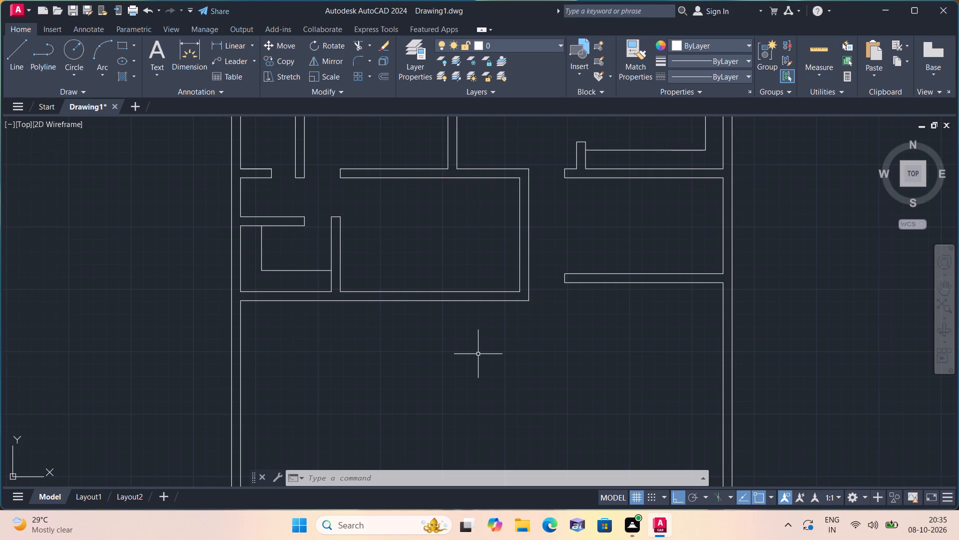
pyautogui.write('off')
pyautogui.press('space')
pyautogui.write("10'")
pyautogui.press('space')
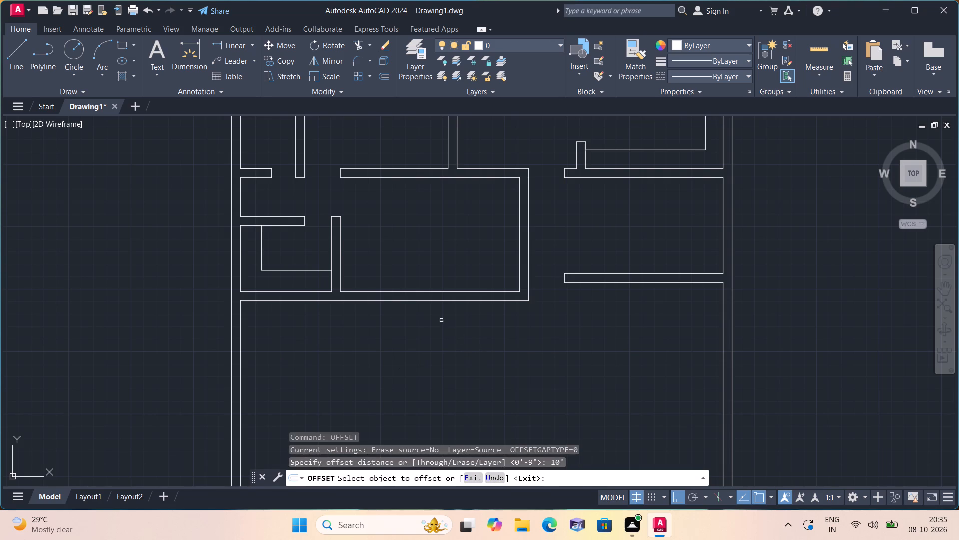
pyautogui.click(440, 299)
pyautogui.click(447, 340)
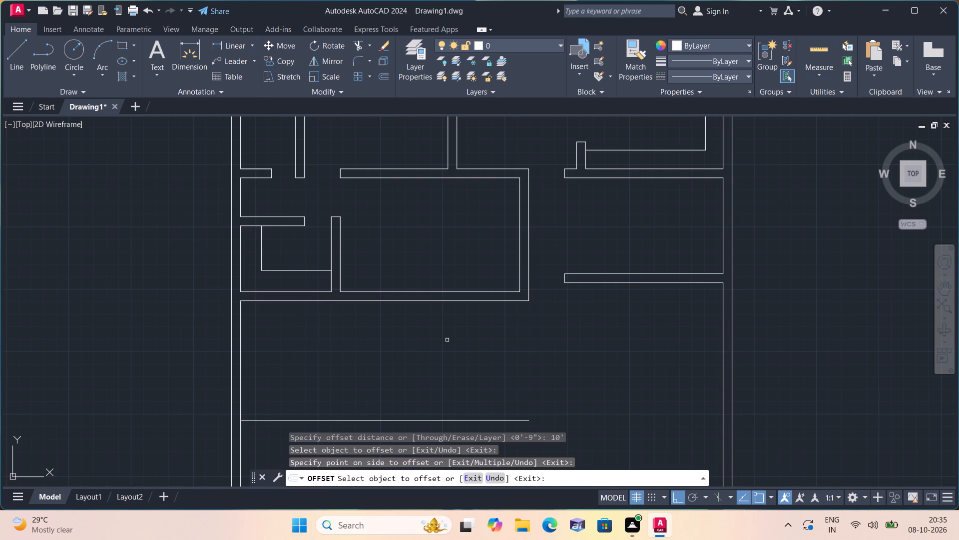
pyautogui.press('space')
# Offset the new lower horizontal line 9" downward to give the wall its thickness.
pyautogui.press('space')
pyautogui.write('9"')
pyautogui.press('space')
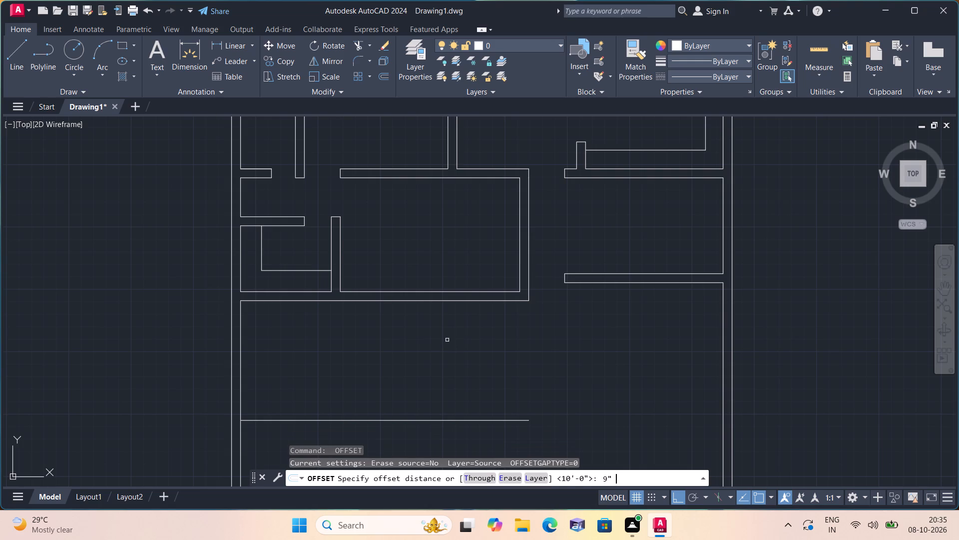
pyautogui.moveTo(440, 326); pyautogui.dragTo(437, 306, button='middle')
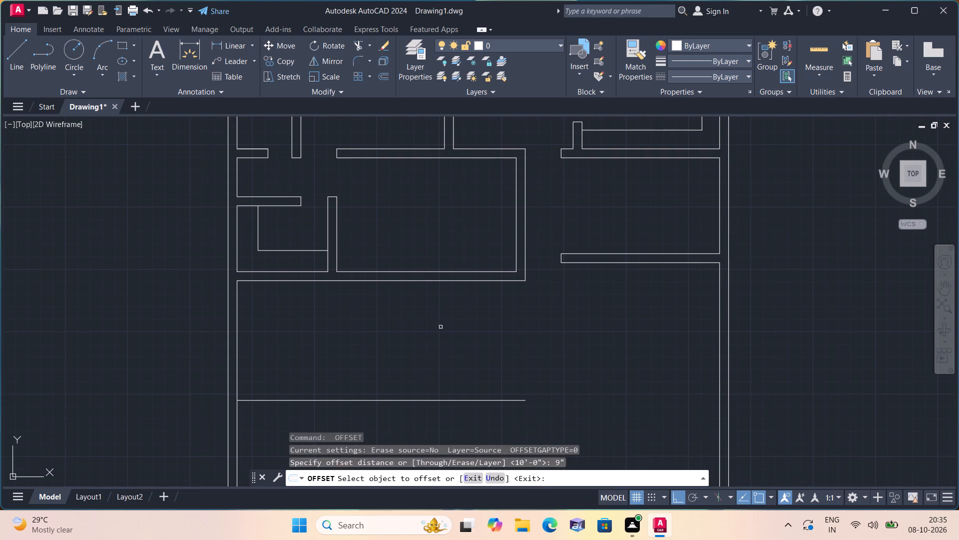
pyautogui.click(446, 401)
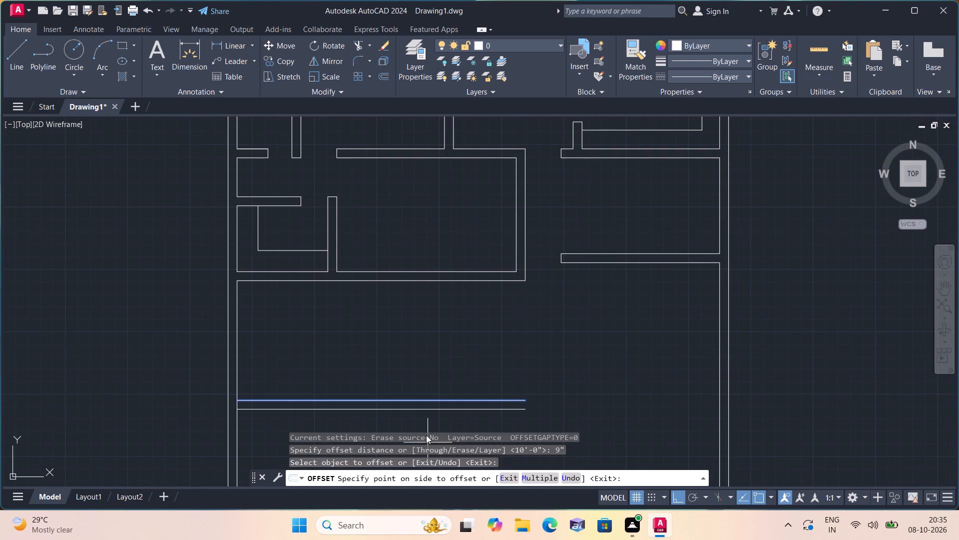
pyautogui.click(425, 430)
pyautogui.moveTo(425, 430); pyautogui.dragTo(403, 343, button='middle')
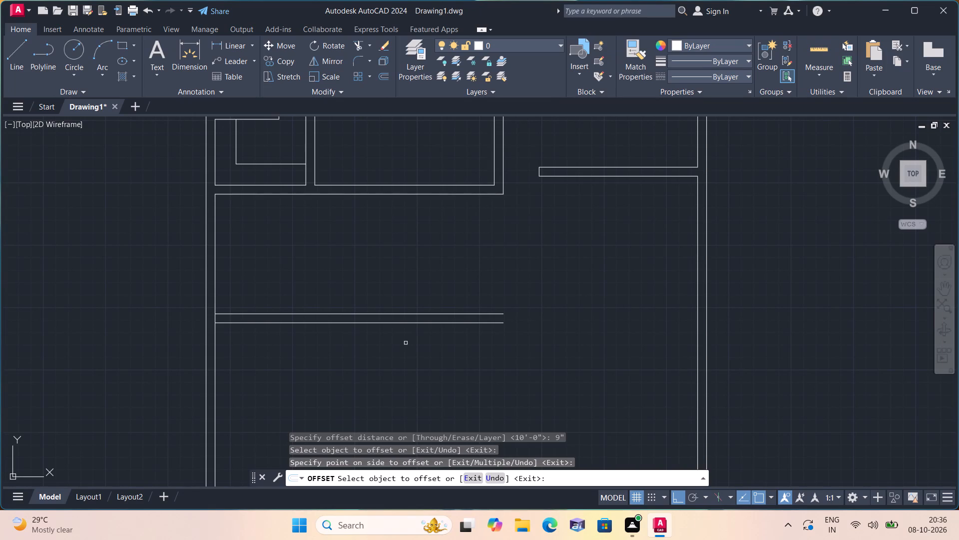
pyautogui.press('space')
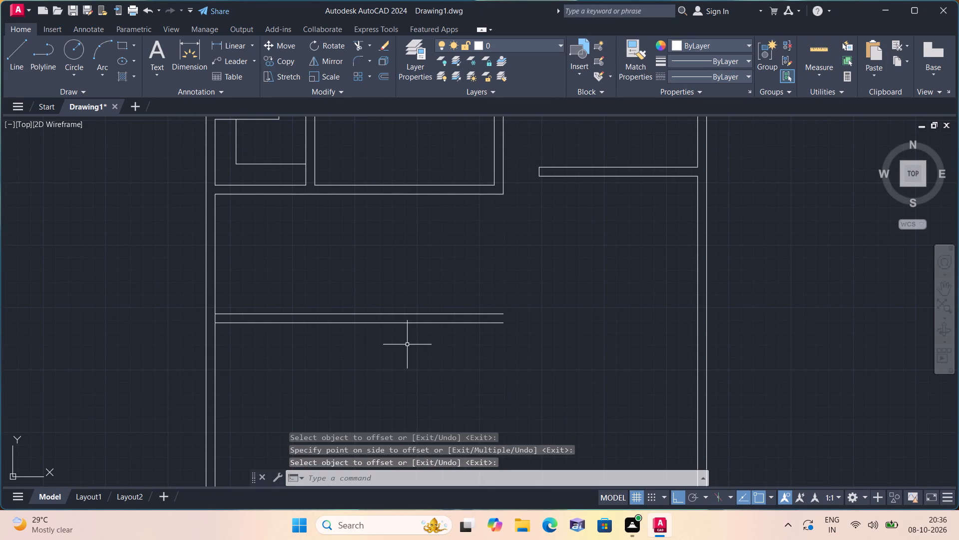
# Offset the lower face of the left-hand rooms' bottom wall 5'-7" downward.
pyautogui.press('space')
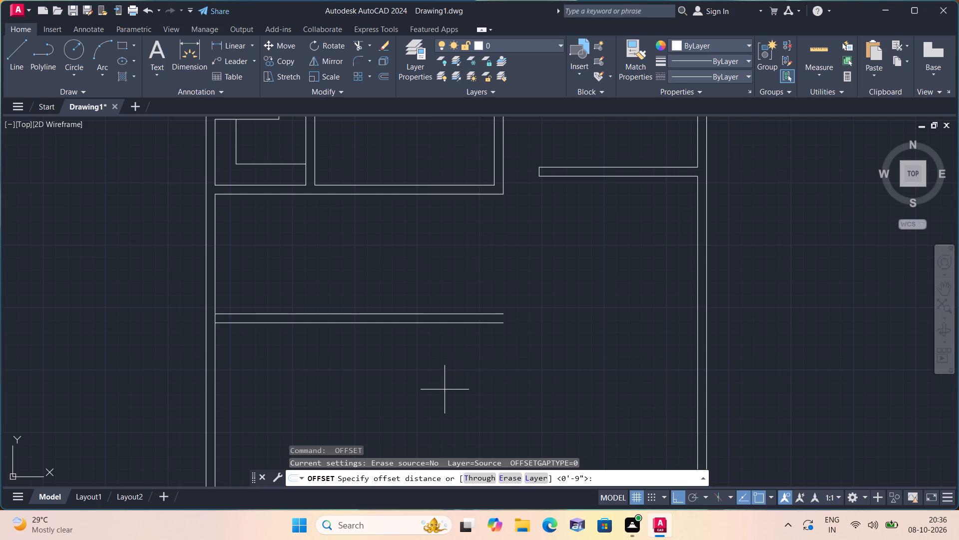
pyautogui.scroll(-1, 445, 389)
pyautogui.scroll(1, 445, 389)
pyautogui.scroll(-1, 445, 389)
pyautogui.scroll(2, 445, 389)
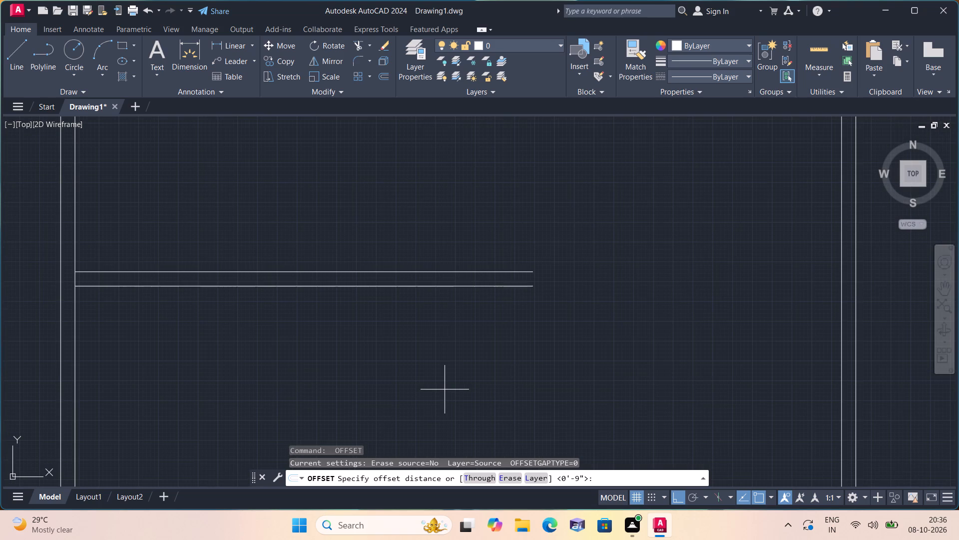
pyautogui.scroll(-1, 445, 389)
pyautogui.scroll(1, 445, 389)
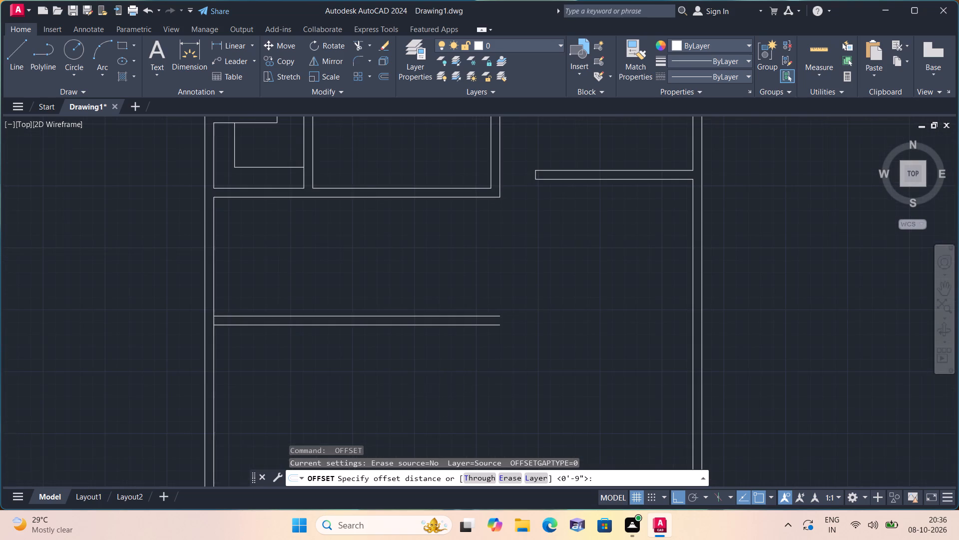
pyautogui.scroll(-1, 445, 389)
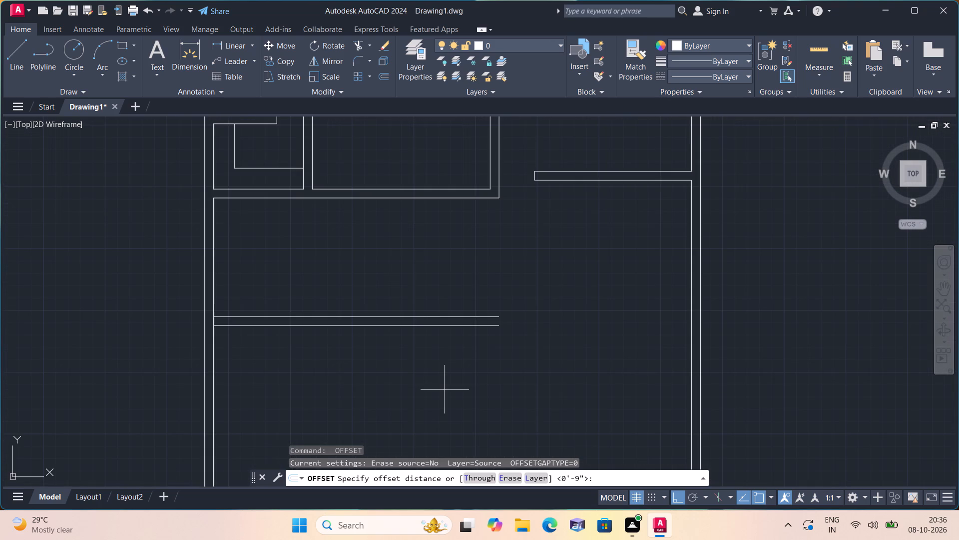
pyautogui.scroll(2, 445, 389)
pyautogui.scroll(-1, 445, 389)
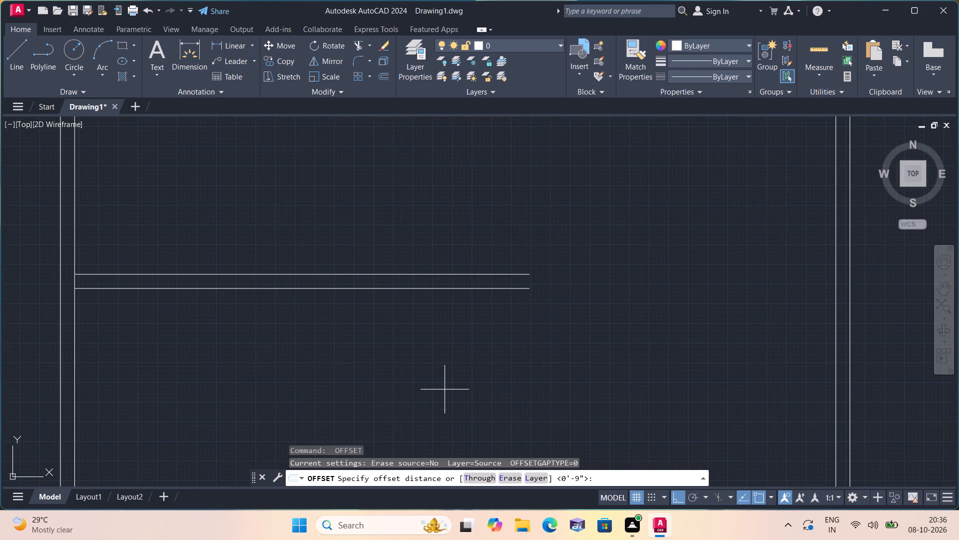
pyautogui.scroll(-1, 445, 388)
pyautogui.moveTo(455, 381); pyautogui.dragTo(563, 419, button='middle')
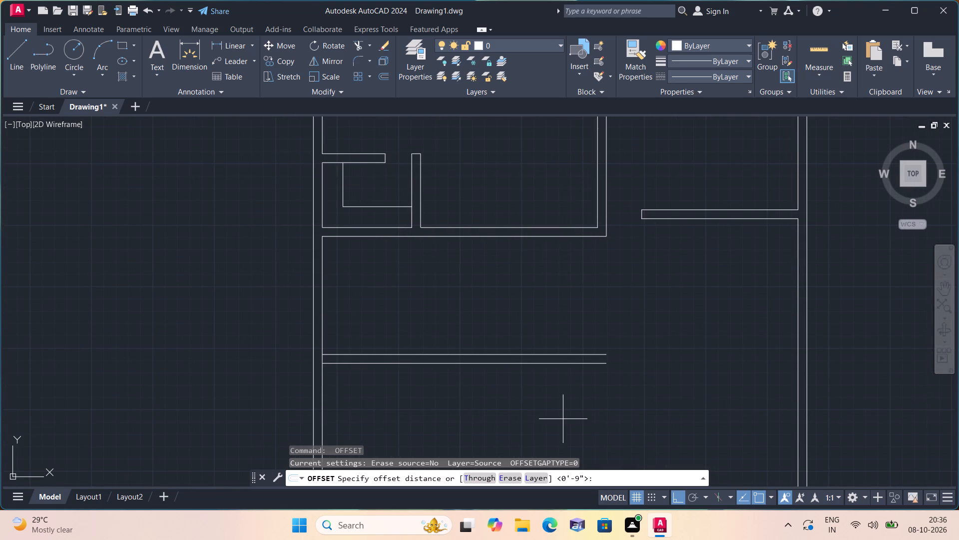
pyautogui.write('5\'7"')
pyautogui.press('space')
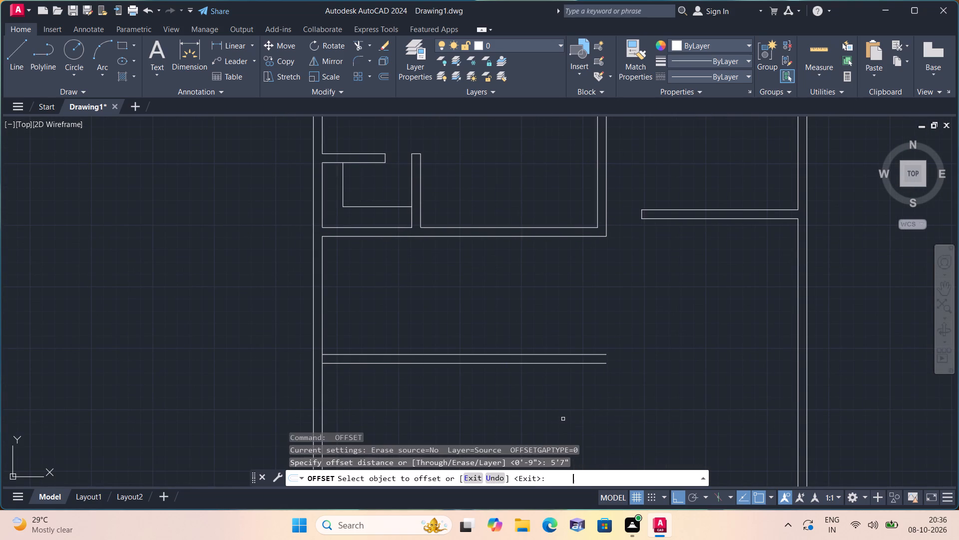
pyautogui.click(394, 237)
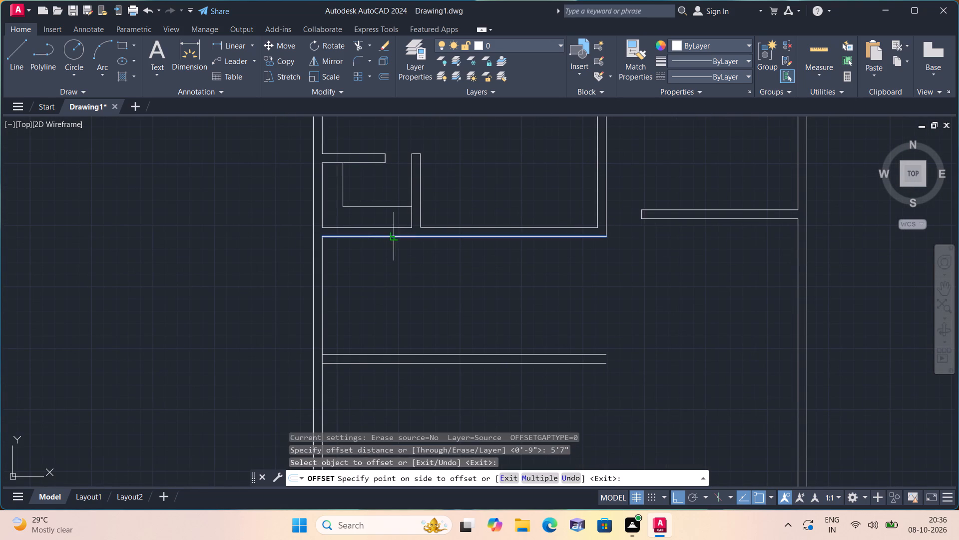
pyautogui.click(394, 299)
pyautogui.press('space')
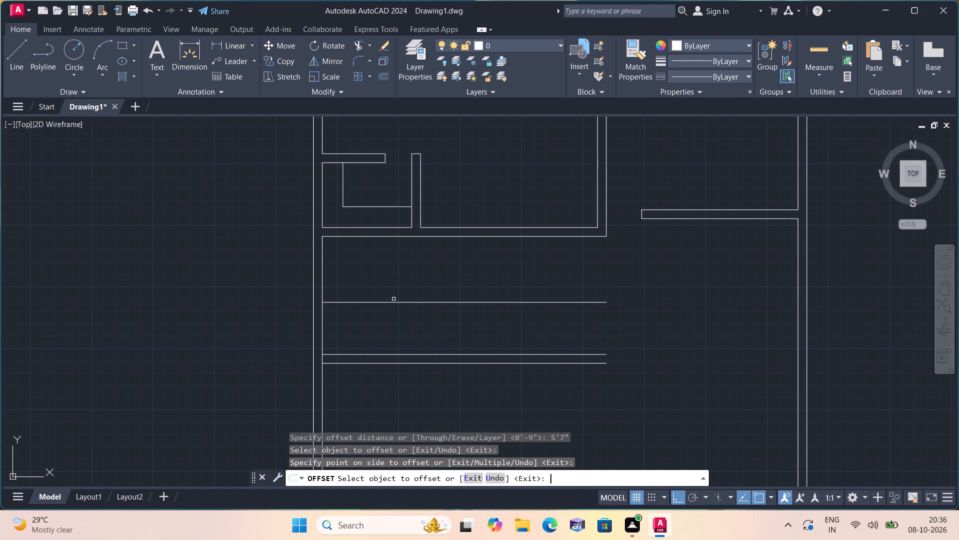
# Offset the new horizontal line 9" downward to form the wall's second face.
pyautogui.press('space')
pyautogui.write('9"')
pyautogui.press('space')
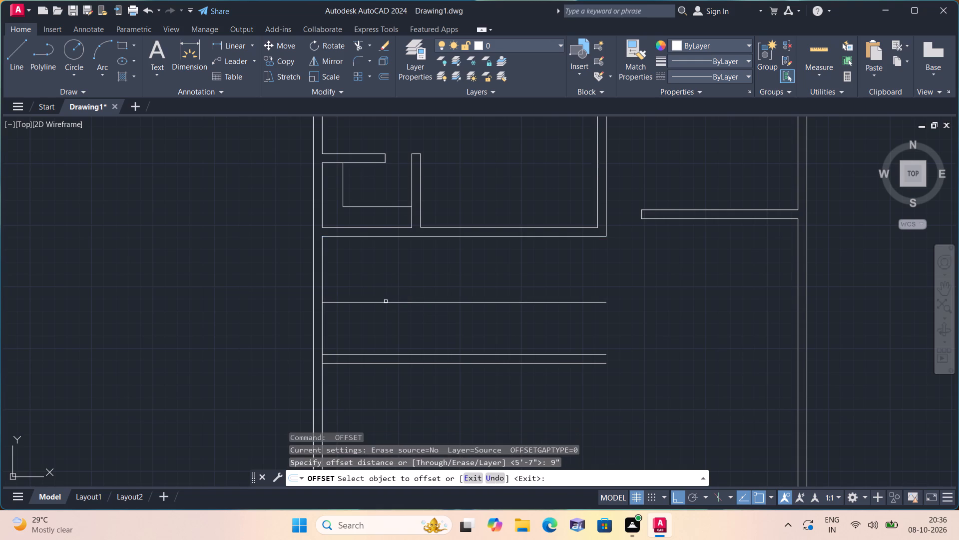
pyautogui.click(386, 301)
pyautogui.click(384, 324)
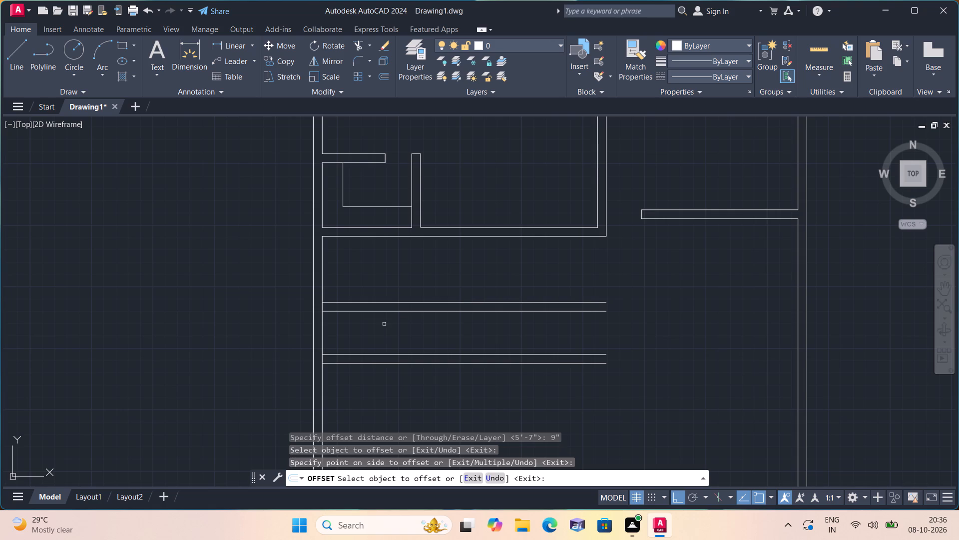
pyautogui.press('space')
# Offset the left outer wall's inner face 4'-7" to the right, below the left-hand rooms.
pyautogui.press('space')
pyautogui.write('4\'7"')
pyautogui.press('space')
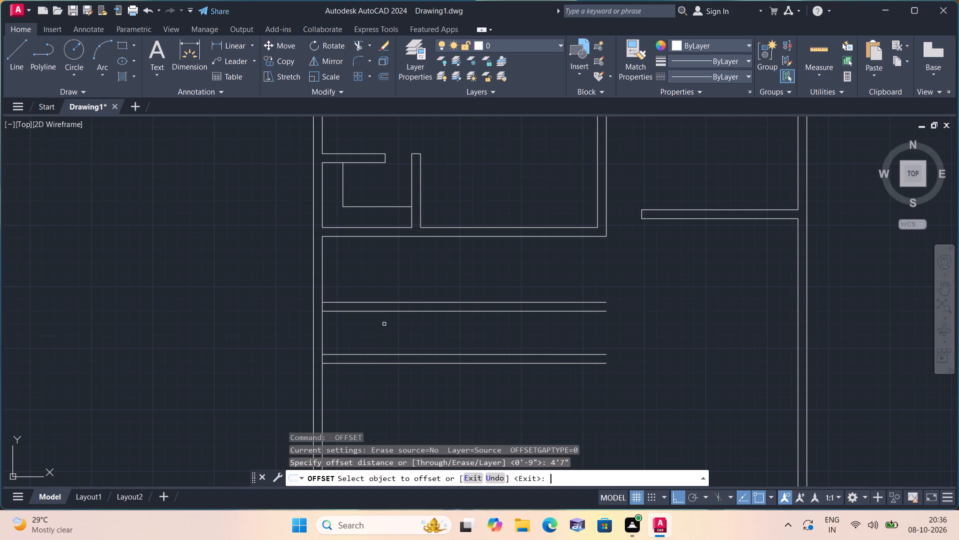
pyautogui.click(323, 259)
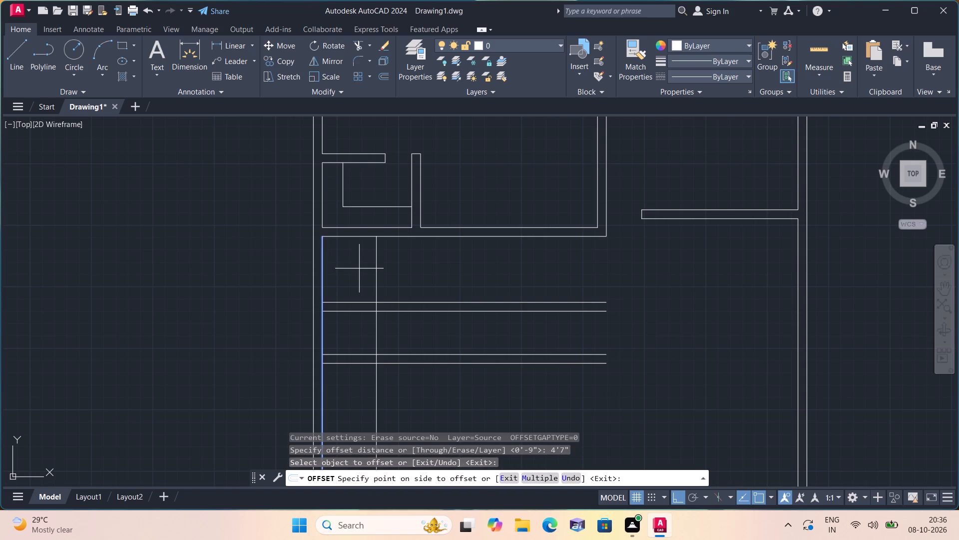
pyautogui.click(359, 268)
pyautogui.press('space')
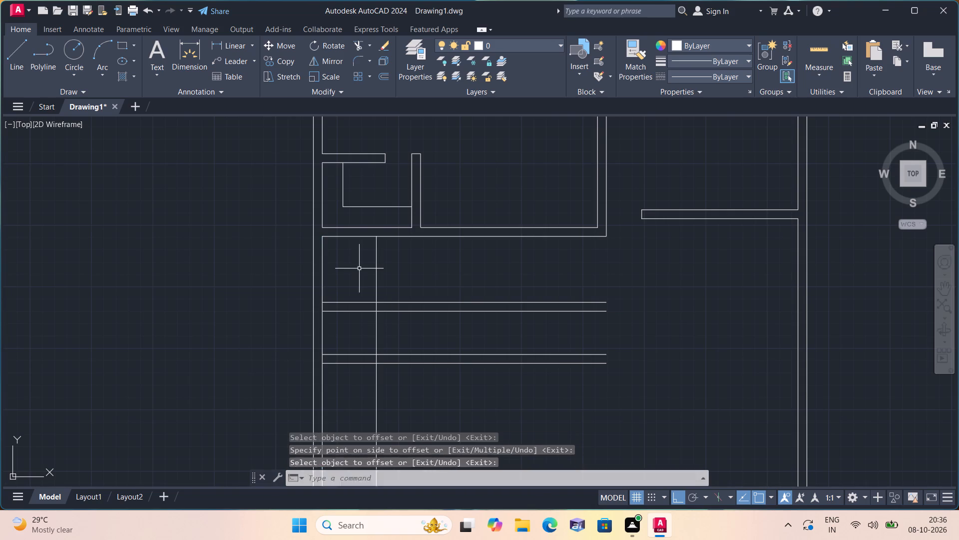
# Offset the new vertical line 9" to the right to give the partition its thickness.
pyautogui.press('space')
pyautogui.write('9"')
pyautogui.press('space')
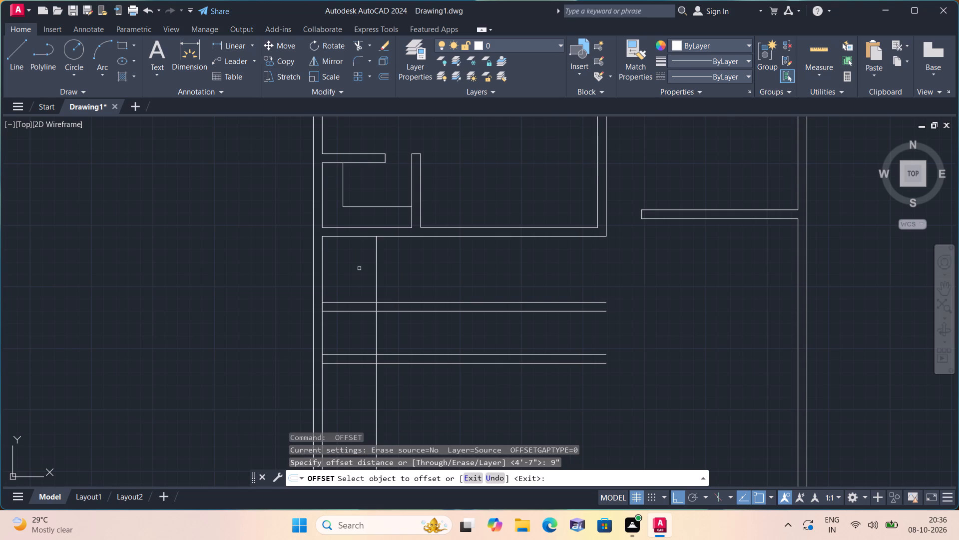
pyautogui.click(374, 266)
pyautogui.click(376, 264)
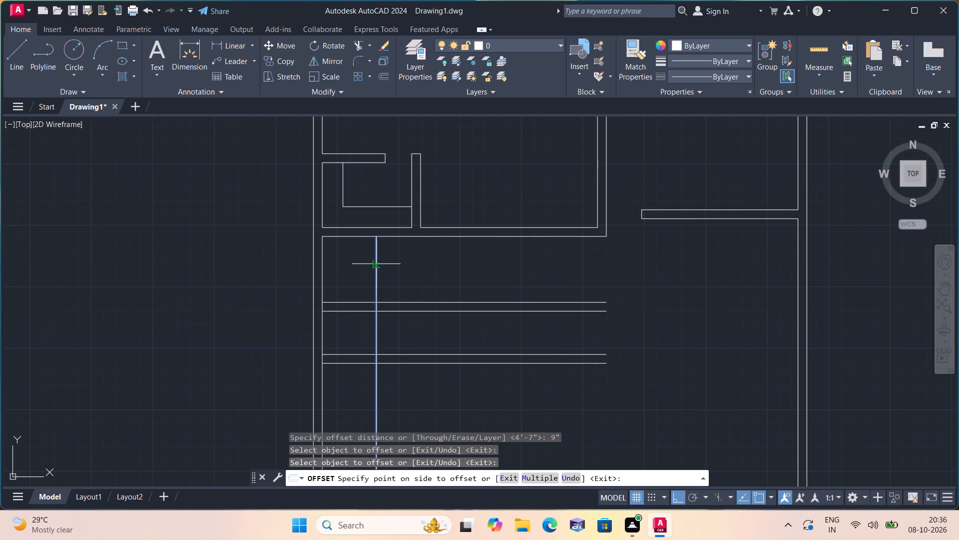
pyautogui.click(395, 264)
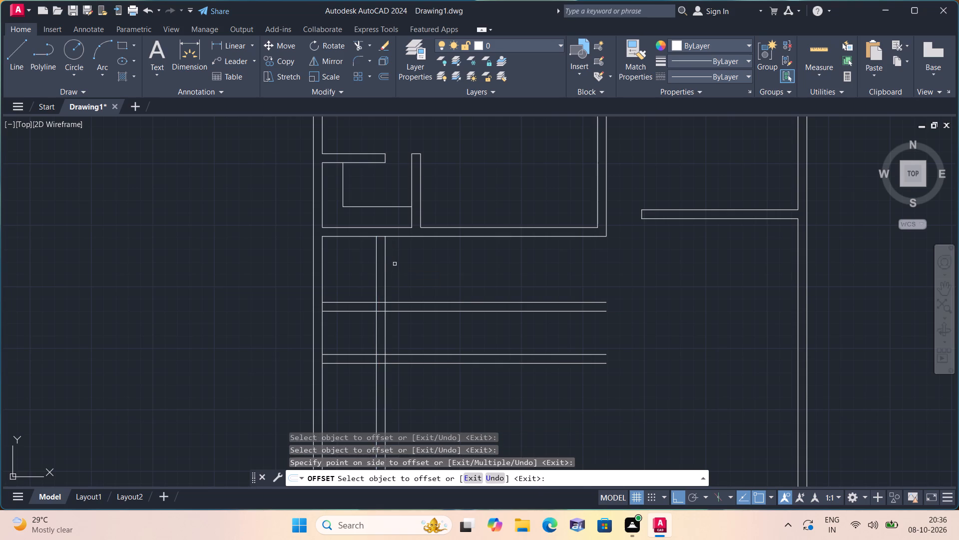
pyautogui.press('space')
# Trim both vertical partition lines out of the space between the two lower horizontal walls.
pyautogui.write('trim')
pyautogui.press('space')
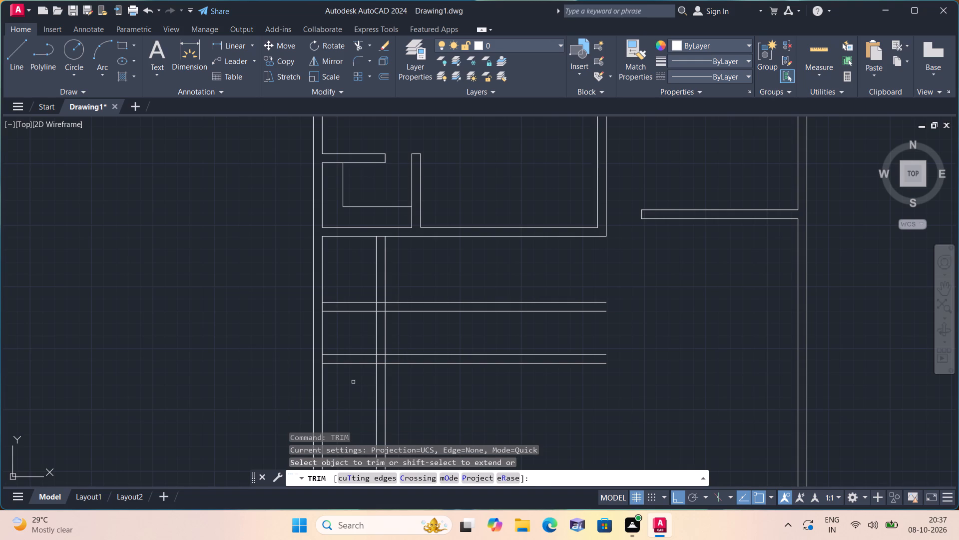
pyautogui.click(370, 332)
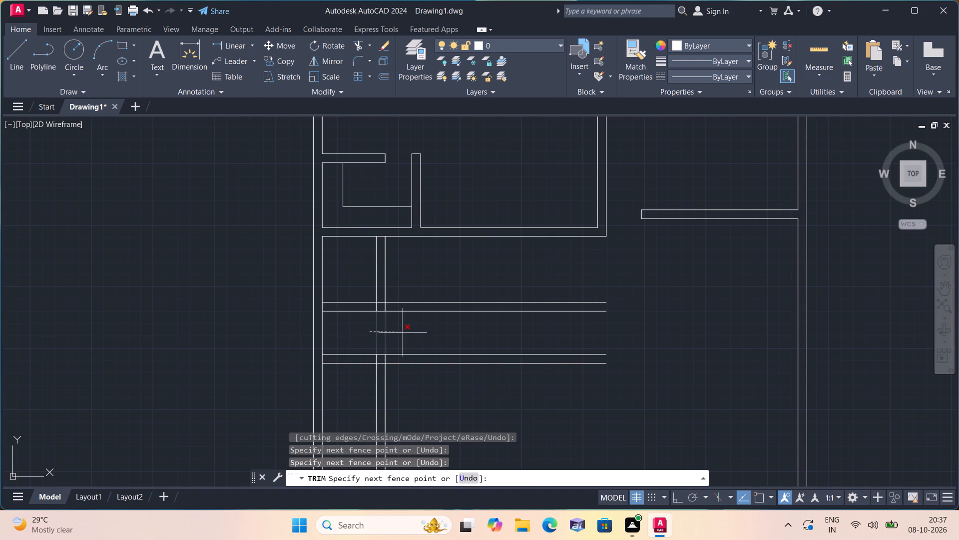
pyautogui.click(403, 332)
pyautogui.click(347, 354)
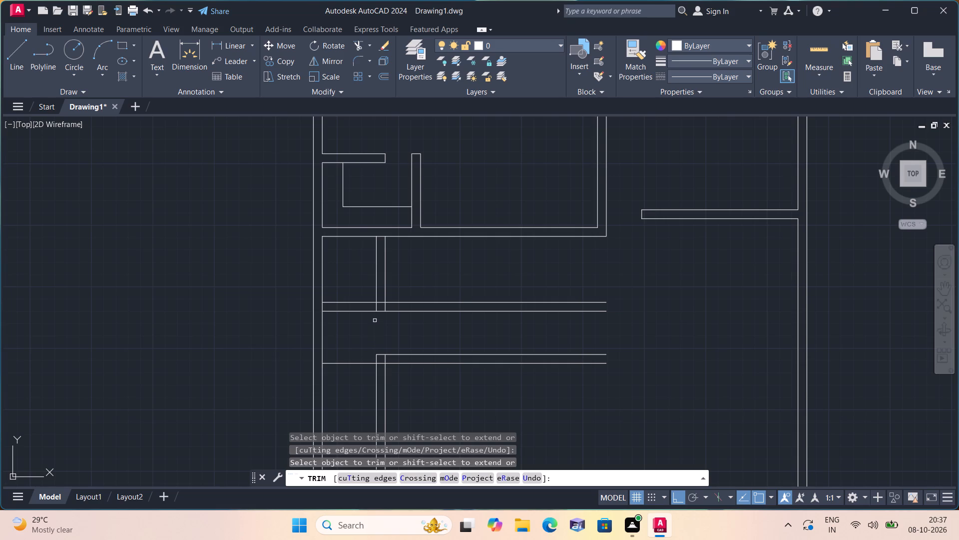
pyautogui.hotkey('ctrl', 'z')
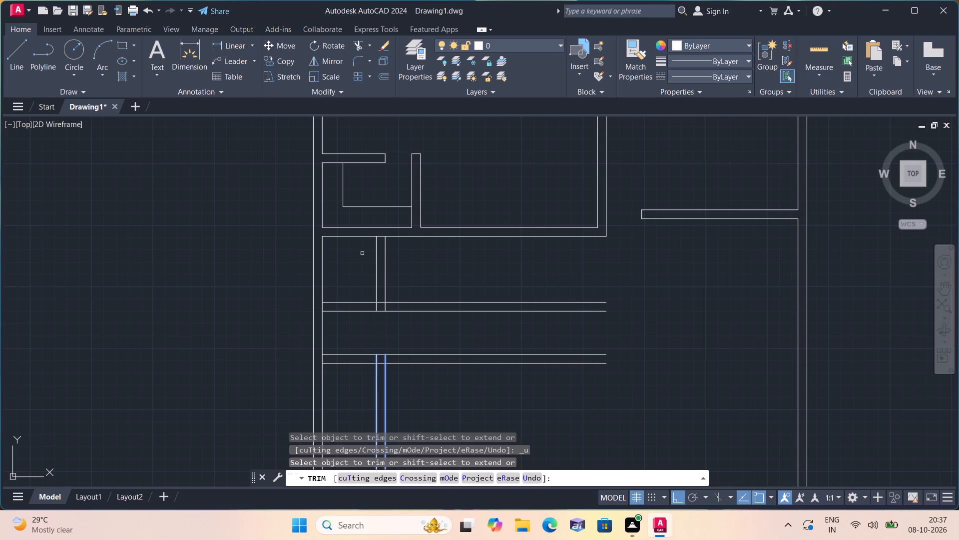
# Trim the faces crossing the small new room's wall junctions: above the partition, at the left outer wall, and the partition's left line below.
pyautogui.click(380, 234)
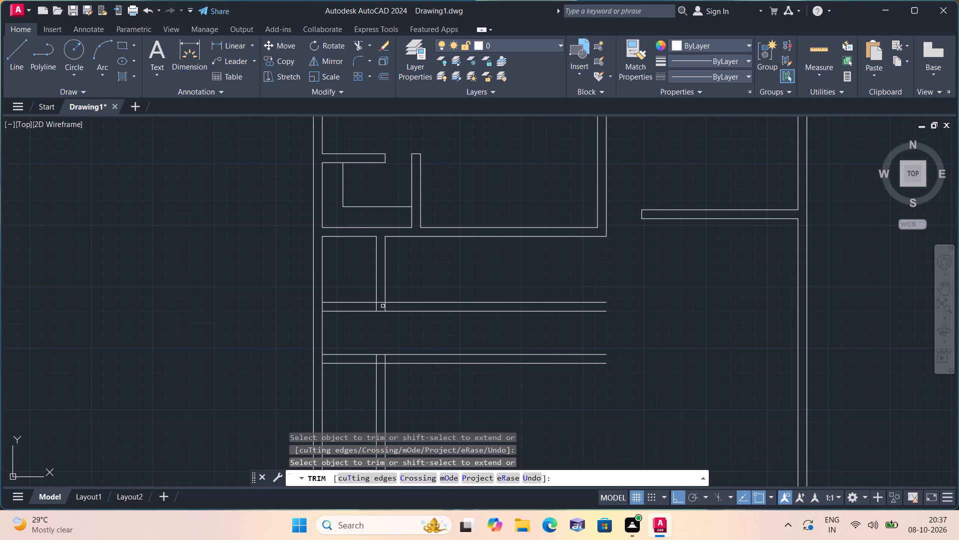
pyautogui.click(321, 304)
pyautogui.scroll(1, 354, 305)
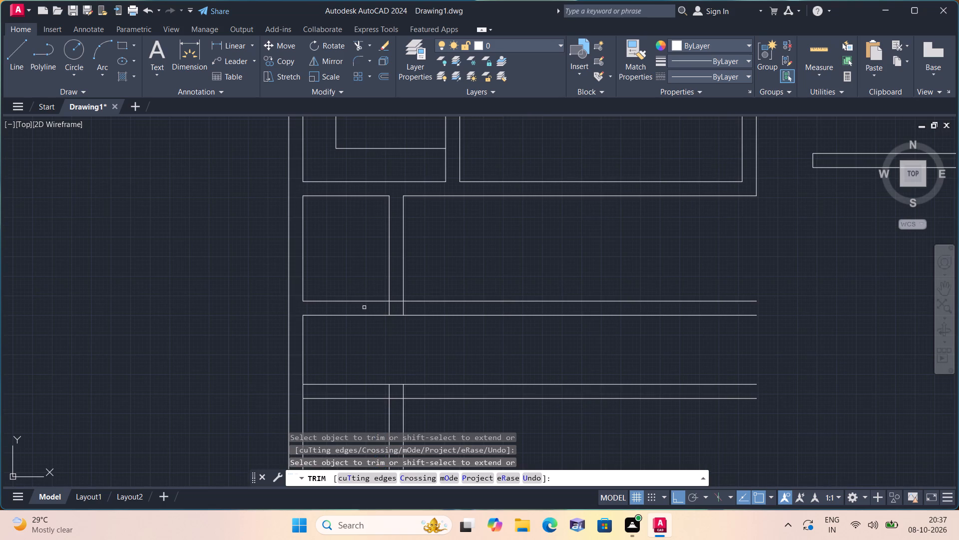
pyautogui.click(386, 308)
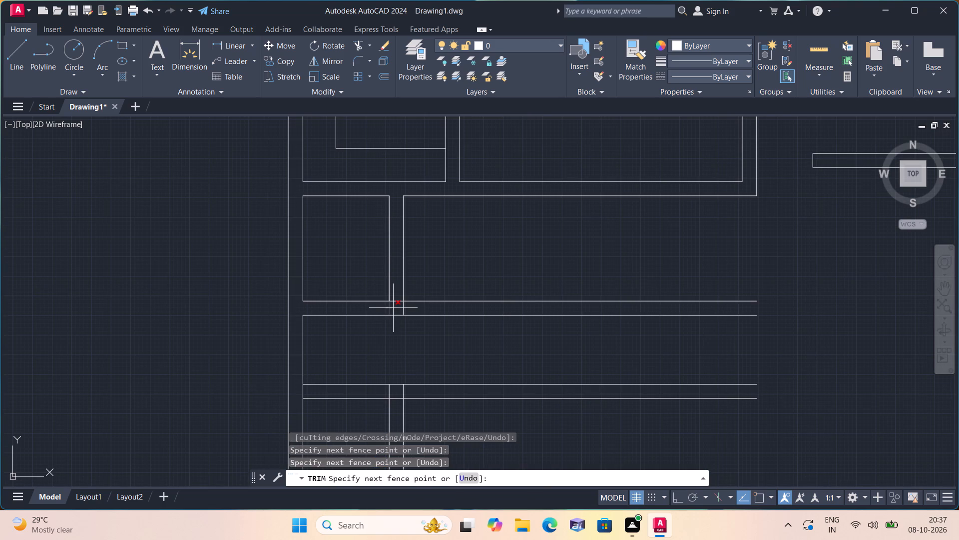
pyautogui.click(393, 308)
pyautogui.scroll(-1, 366, 297)
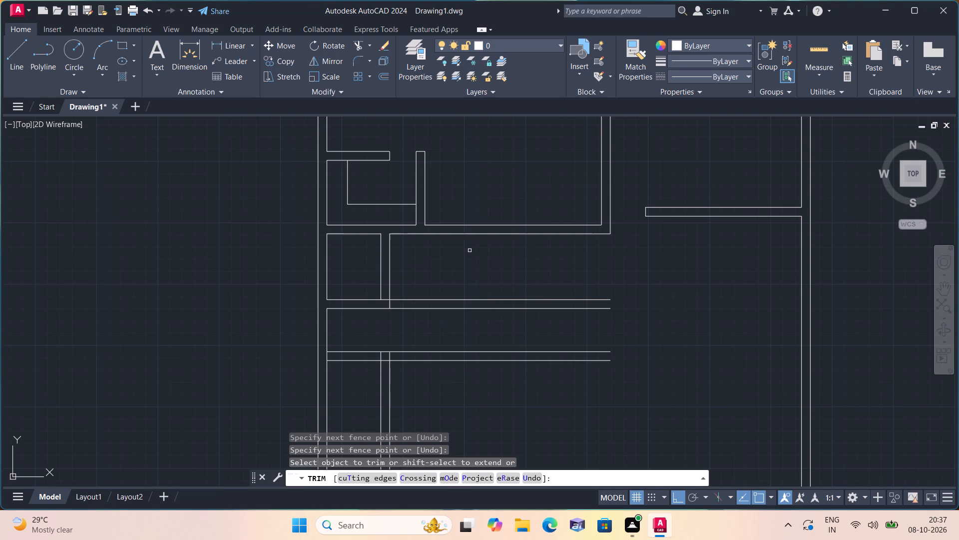
pyautogui.press('space')
pyautogui.write('of')
pyautogui.press('Escape')
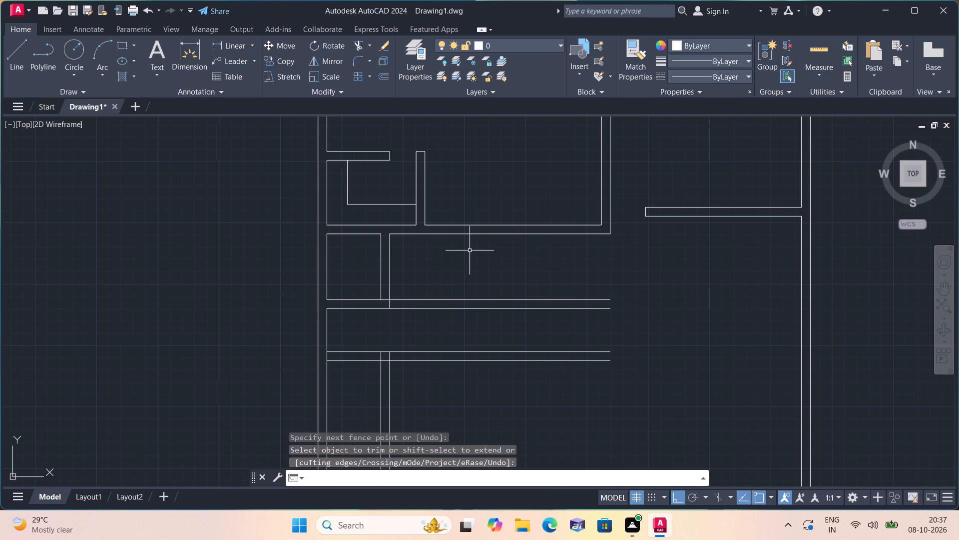
# Draw two short lines across the left outer wall, continuing the facing edges of the two lower horizontal walls to its outer face.
pyautogui.write('l')
pyautogui.press('space')
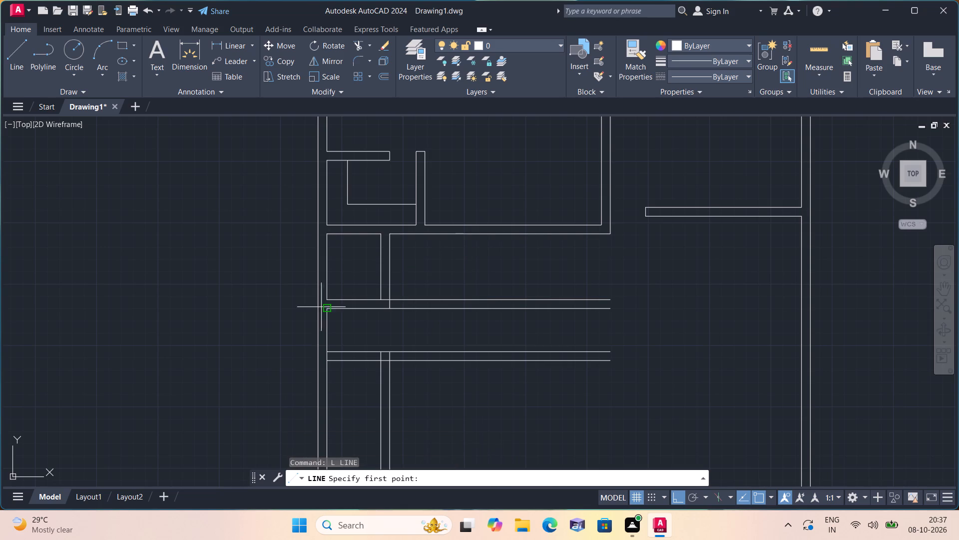
pyautogui.scroll(1, 314, 313)
pyautogui.click(331, 305)
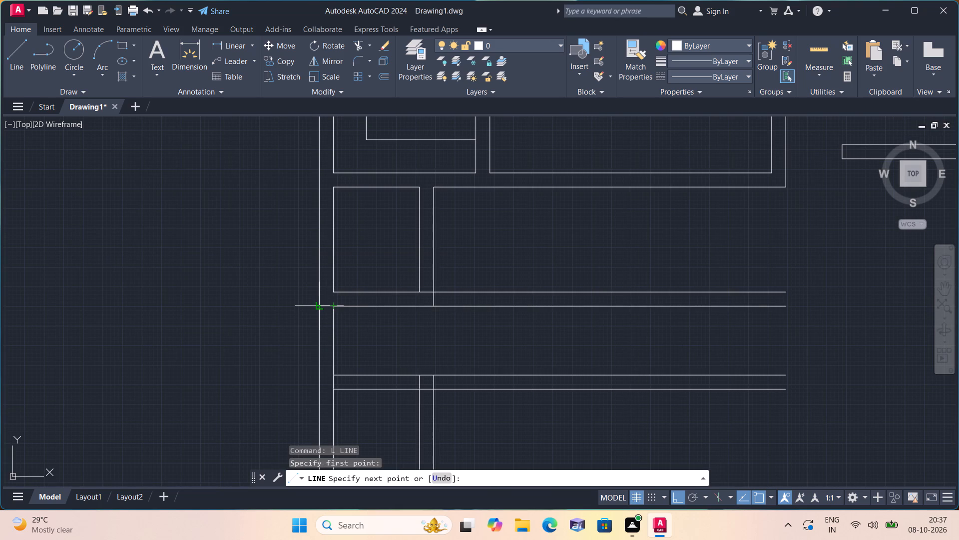
pyautogui.click(322, 304)
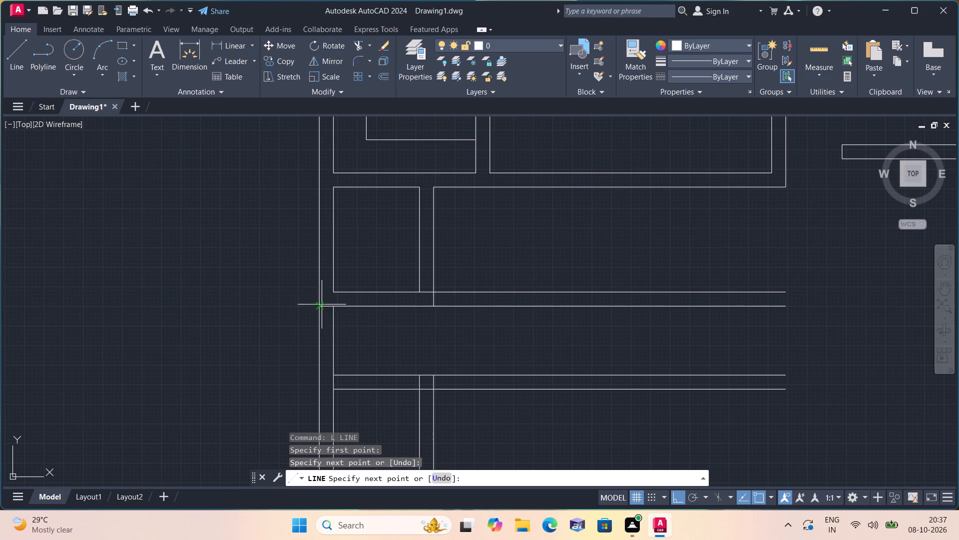
pyautogui.press('space')
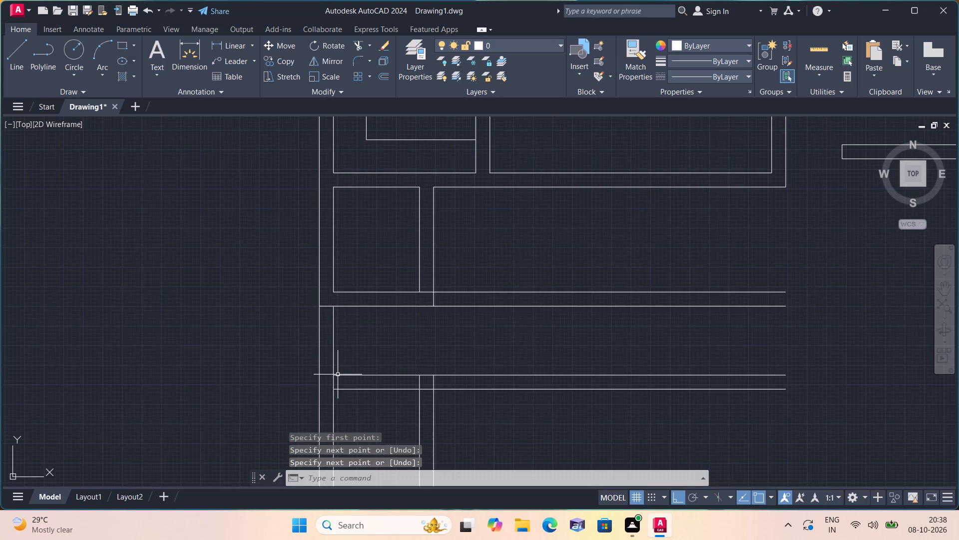
pyautogui.press('space')
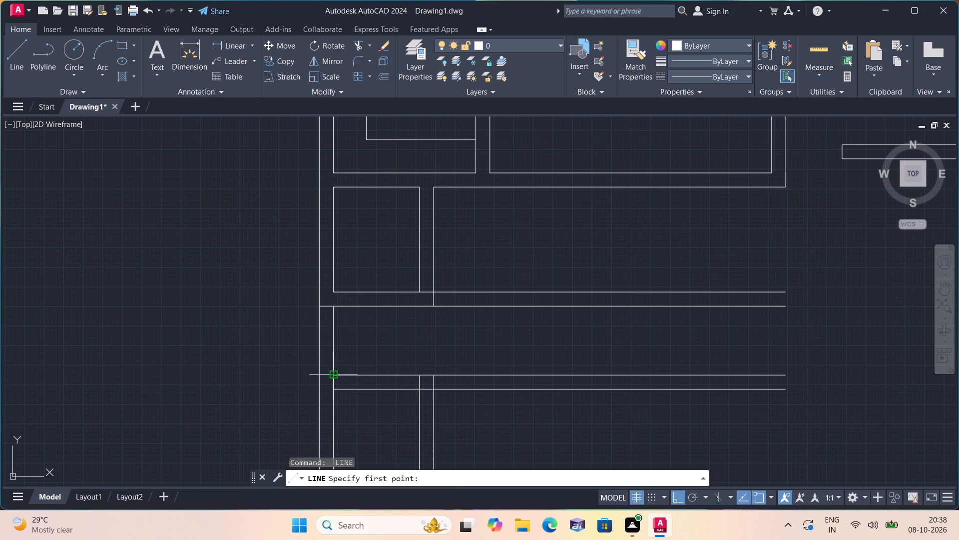
pyautogui.click(336, 375)
pyautogui.click(317, 375)
pyautogui.press('space')
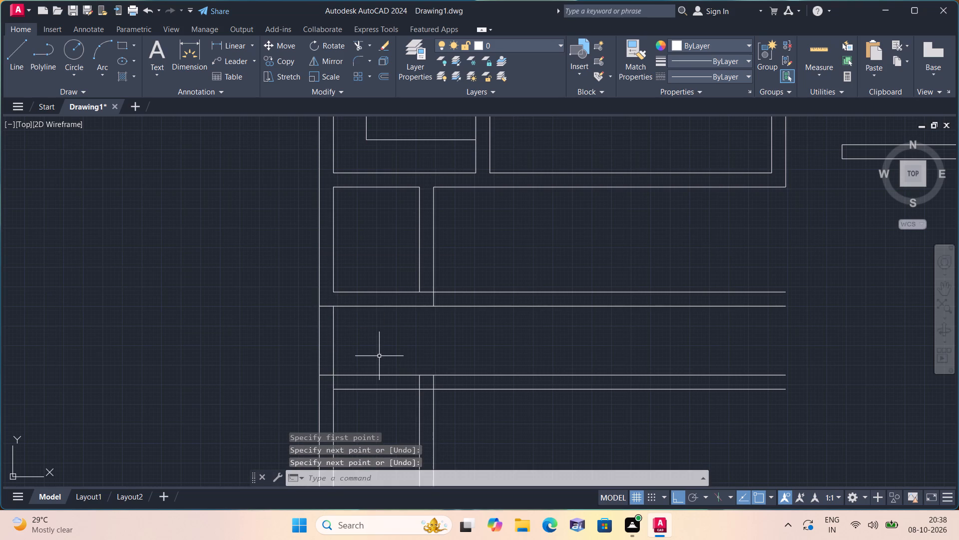
# Trim the left outer wall's inner face between the two lower horizontal walls and the faces crossing the lower wall's junctions with the outer wall and partition.
pyautogui.write('trim')
pyautogui.press('space')
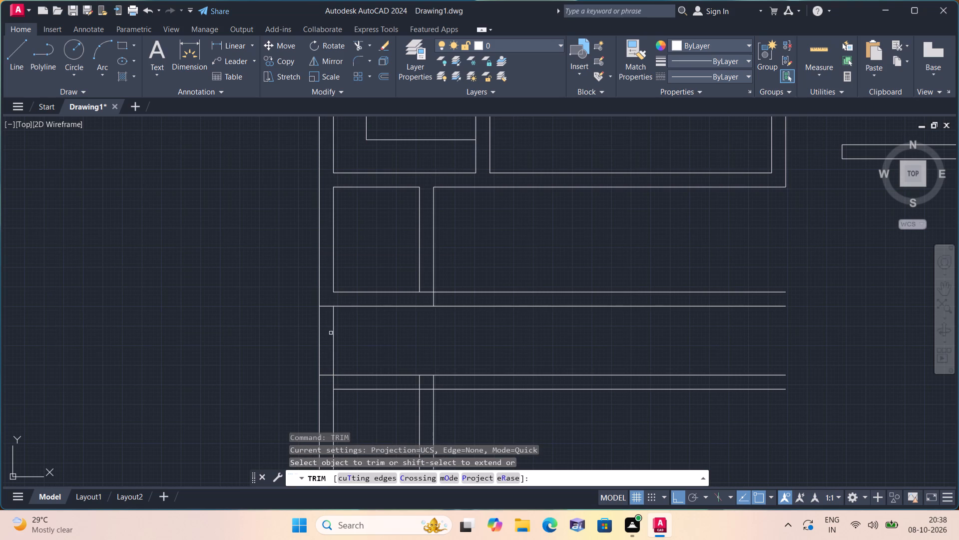
pyautogui.click(334, 337)
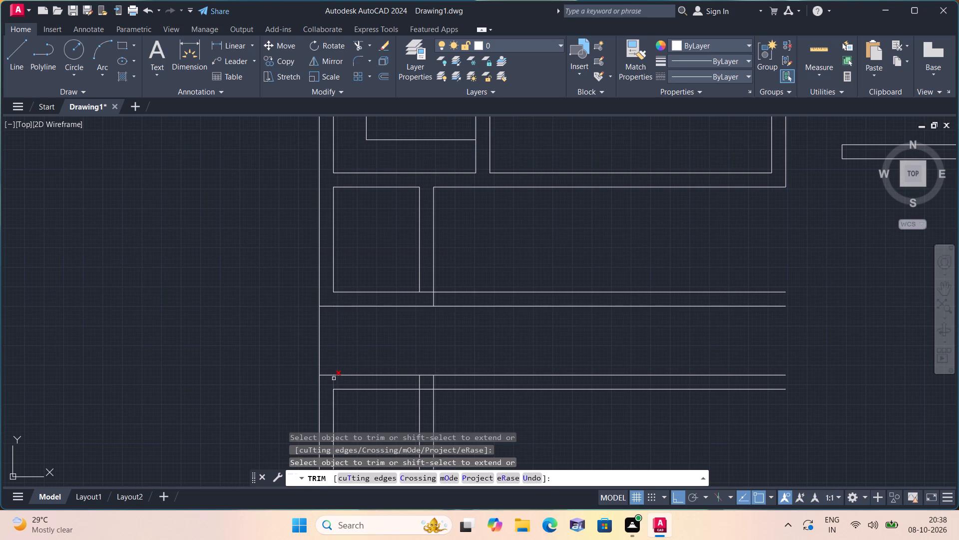
pyautogui.click(334, 378)
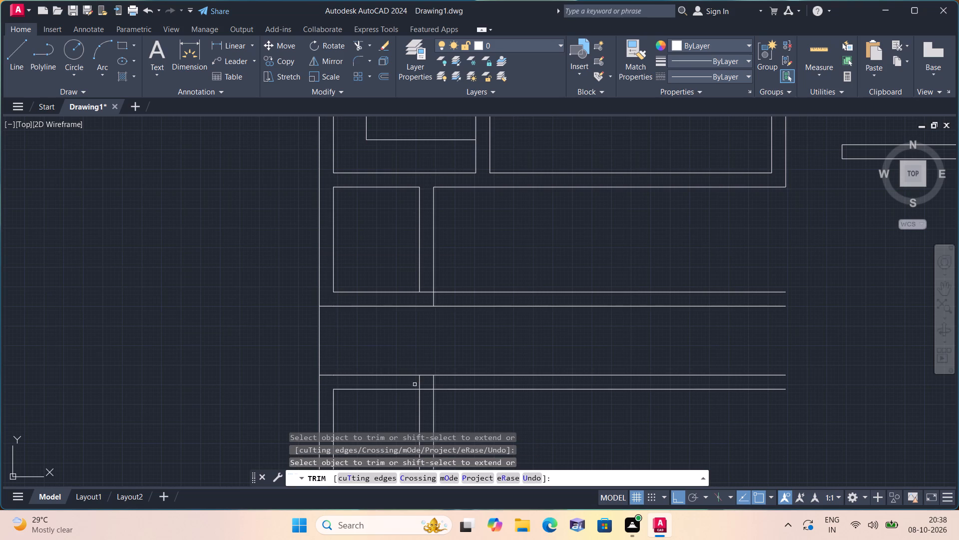
pyautogui.click(415, 381)
pyautogui.click(465, 384)
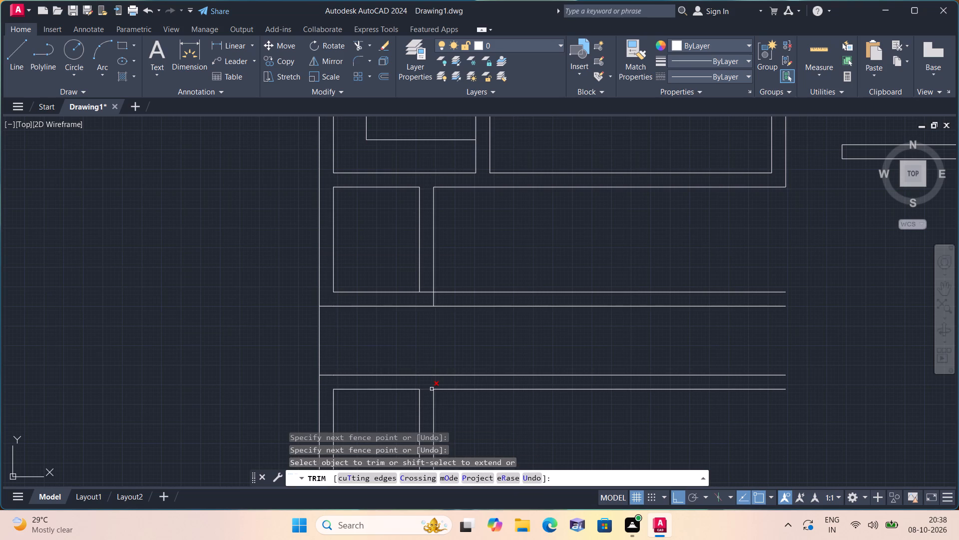
pyautogui.click(430, 389)
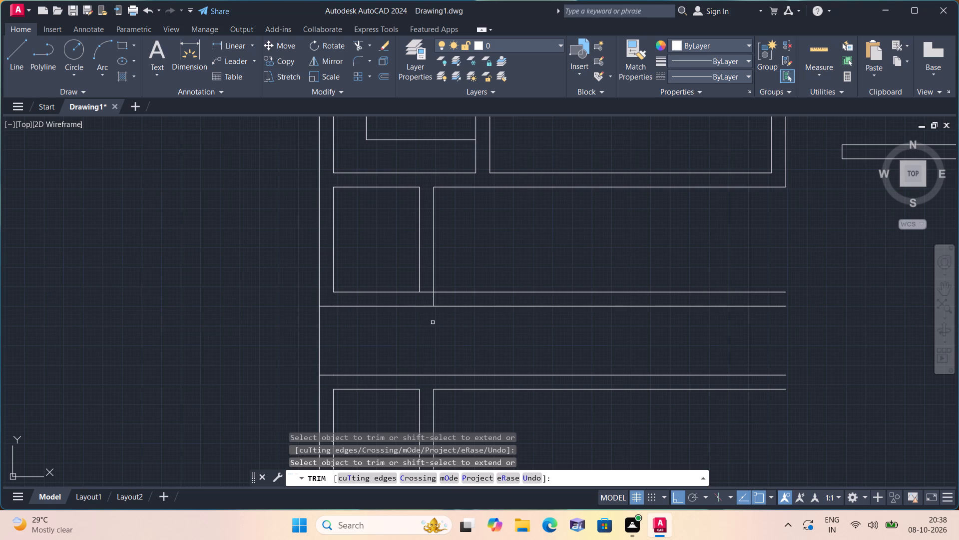
# Trim away both lines of the horizontal wall below the small room, to the right of the partition.
pyautogui.click(482, 313)
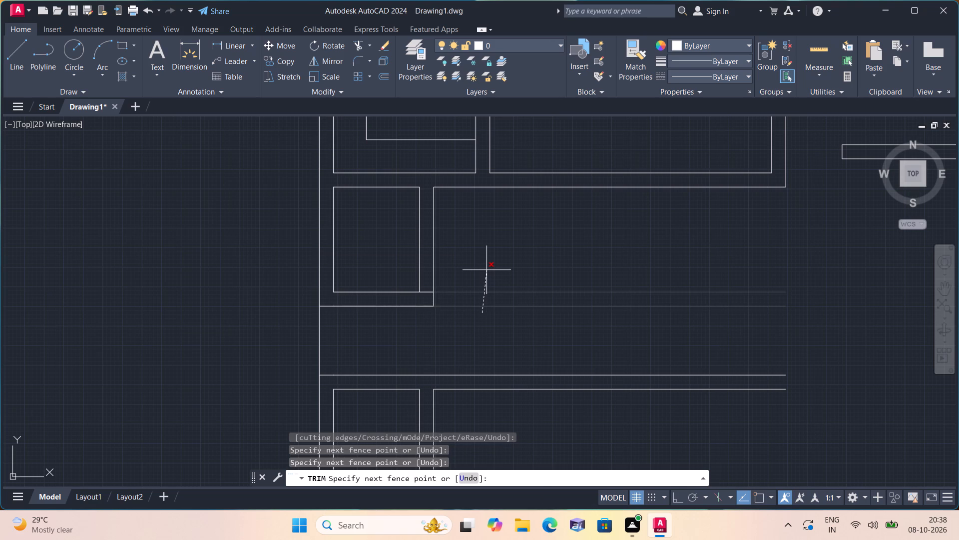
pyautogui.click(486, 270)
pyautogui.moveTo(502, 303); pyautogui.dragTo(490, 326, button='middle')
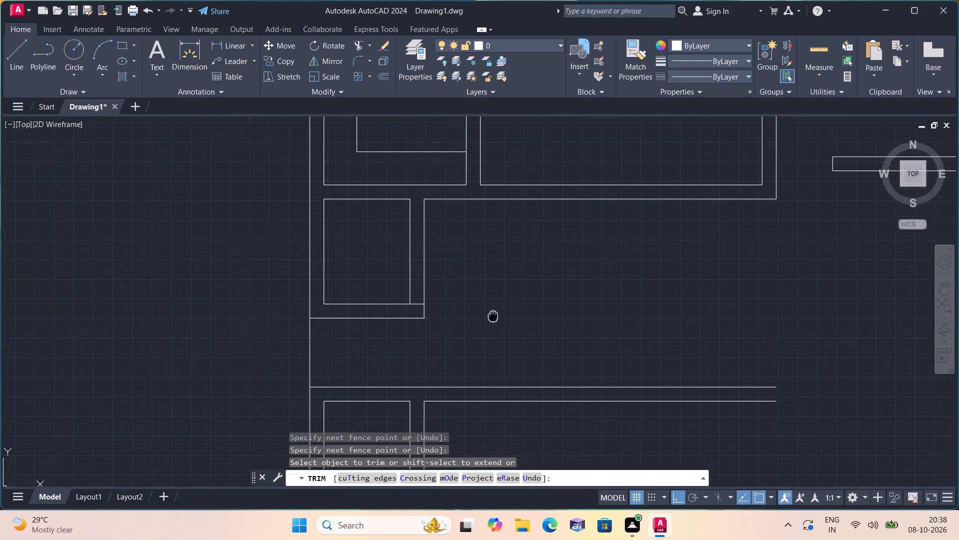
pyautogui.moveTo(490, 326); pyautogui.dragTo(488, 335, button='middle')
pyautogui.scroll(-1, 488, 335)
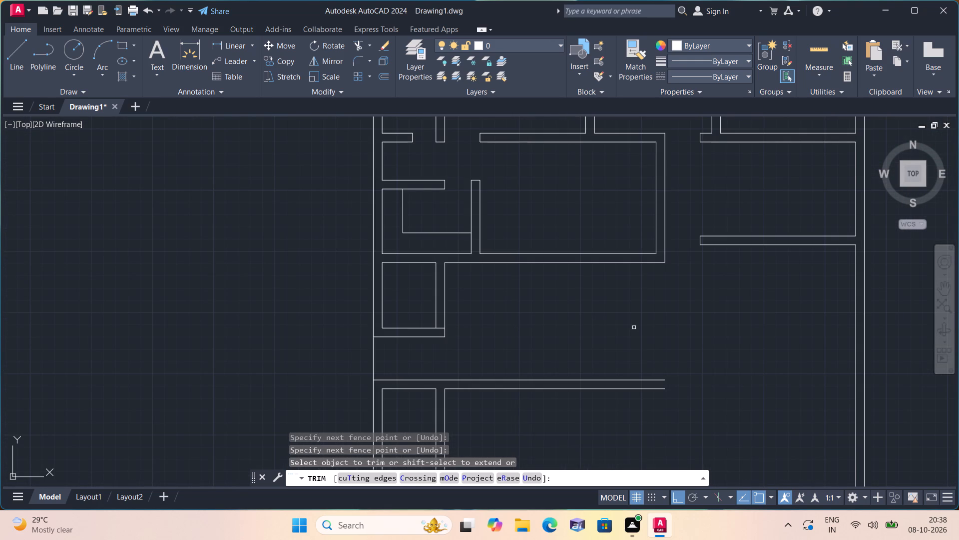
pyautogui.press('space')
# Offset the small room's outer right partition line 12' to the right.
pyautogui.write('off')
pyautogui.press('space')
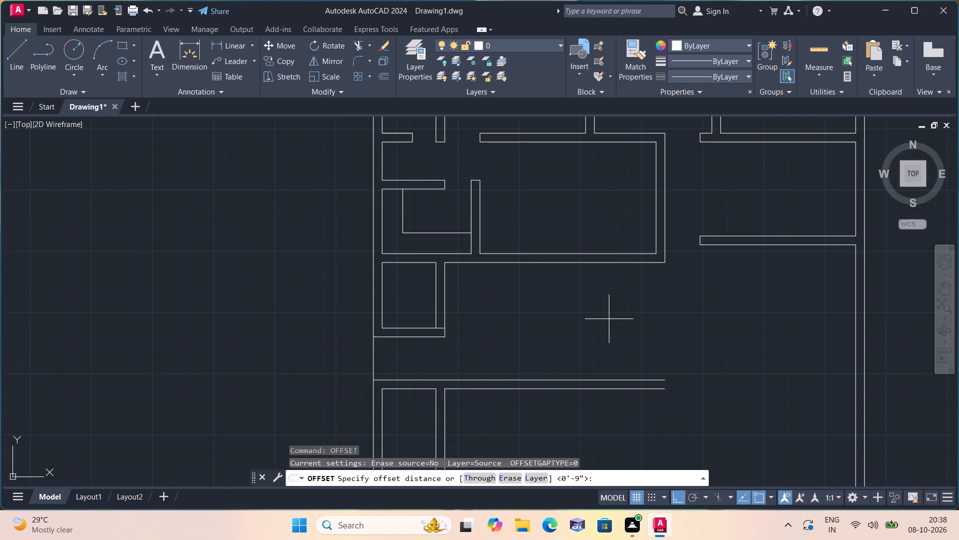
pyautogui.write("12'")
pyautogui.press('space')
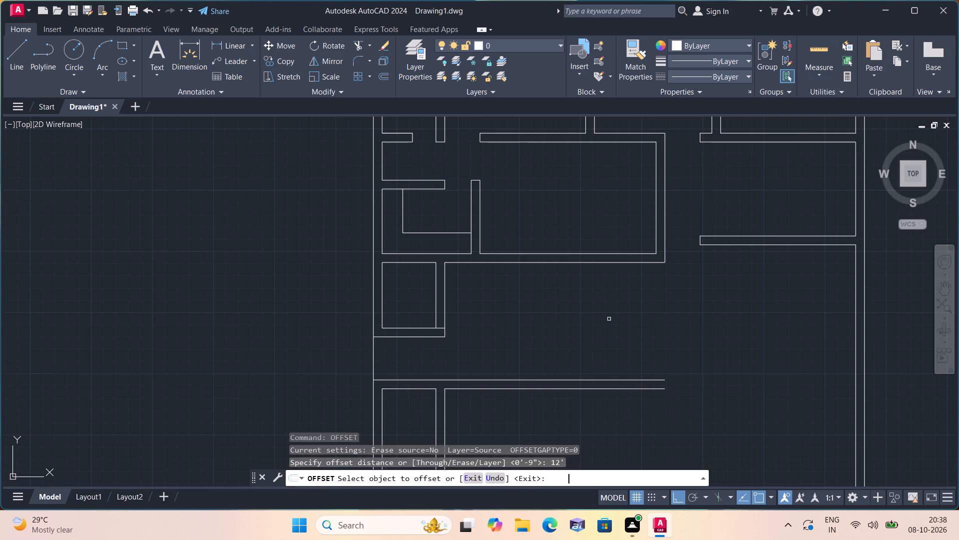
pyautogui.click(443, 293)
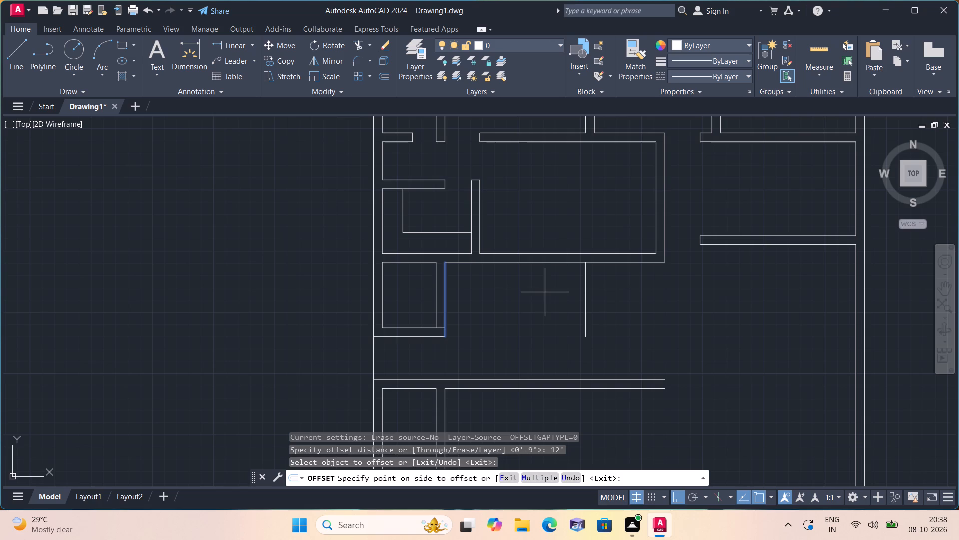
pyautogui.click(545, 292)
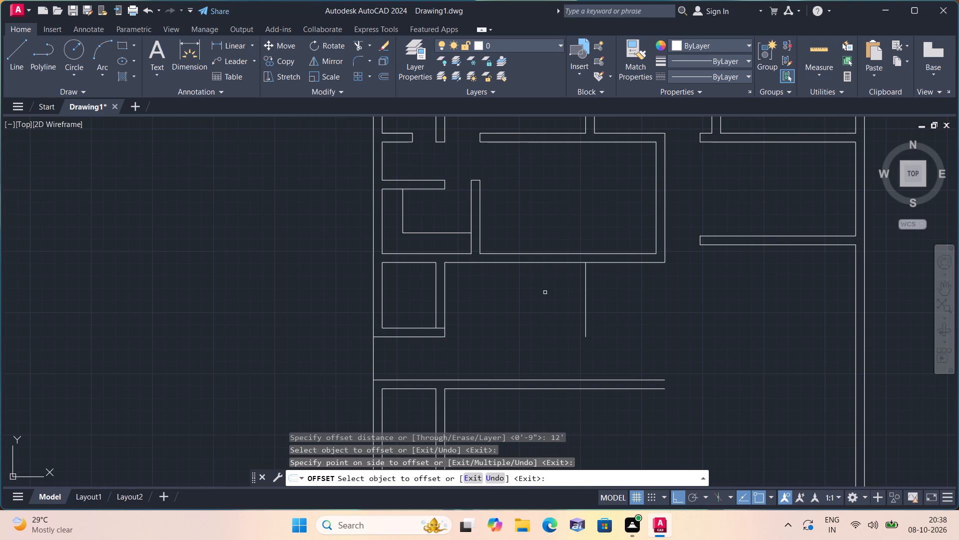
pyautogui.press('space')
# Offset the new vertical line 9" to the right to give the wall its thickness.
pyautogui.press('space')
pyautogui.write('9"')
pyautogui.press('space')
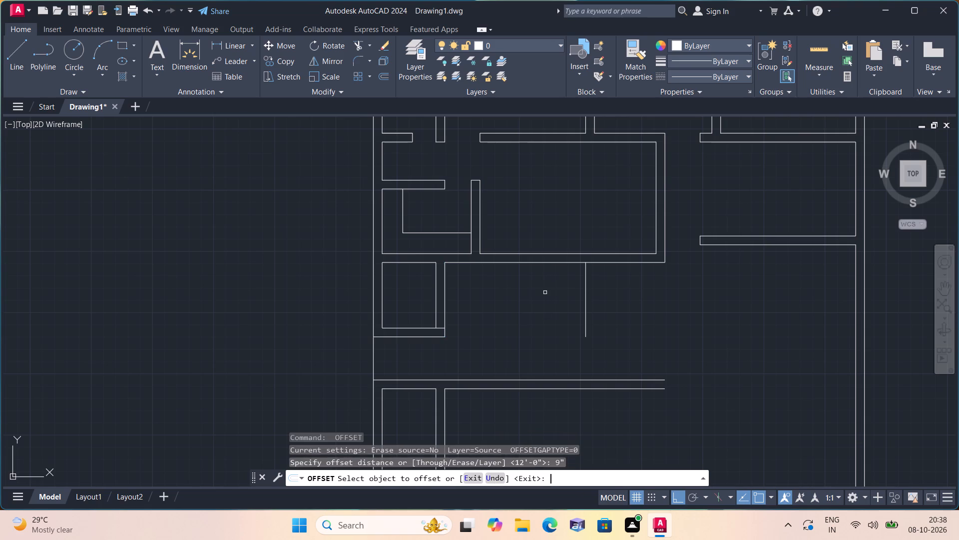
pyautogui.click(589, 277)
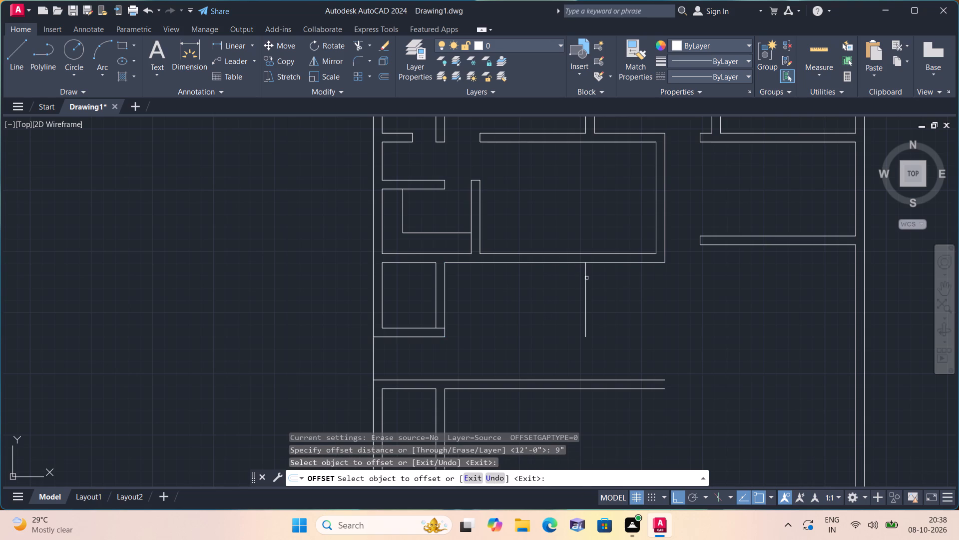
pyautogui.click(586, 278)
pyautogui.click(617, 282)
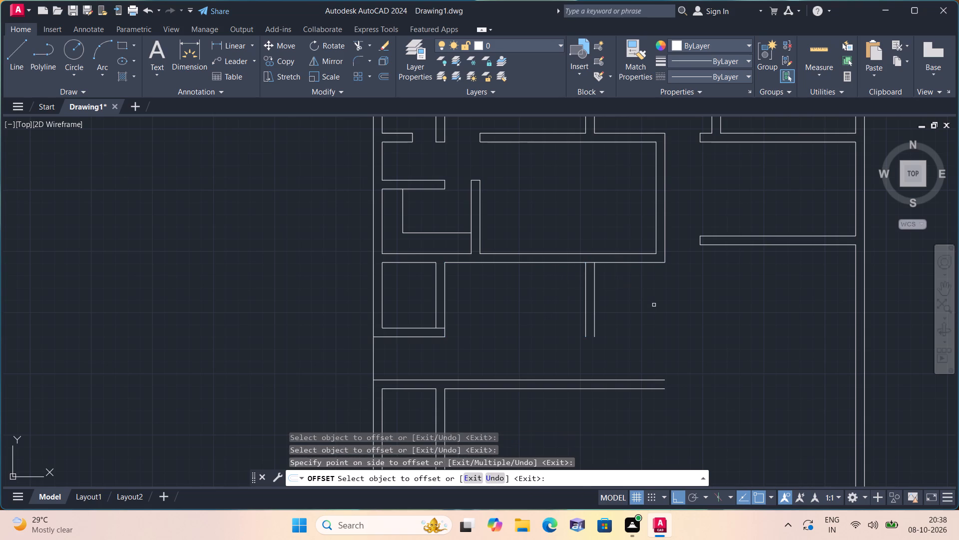
pyautogui.press('space')
# Extend both lines of the new vertical wall down to the lower horizontal wall.
pyautogui.write('extem')
pyautogui.press('BackSpace')
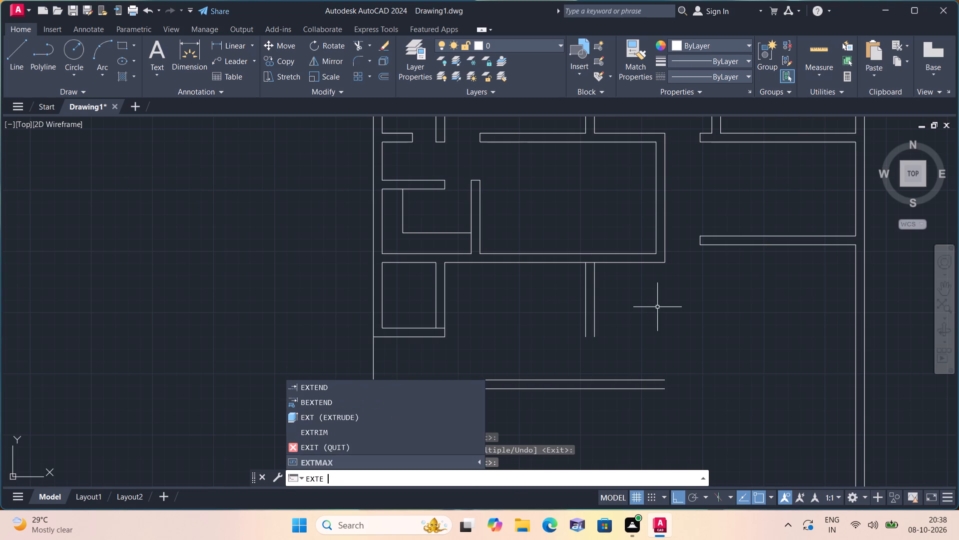
pyautogui.write('nd')
pyautogui.press('space')
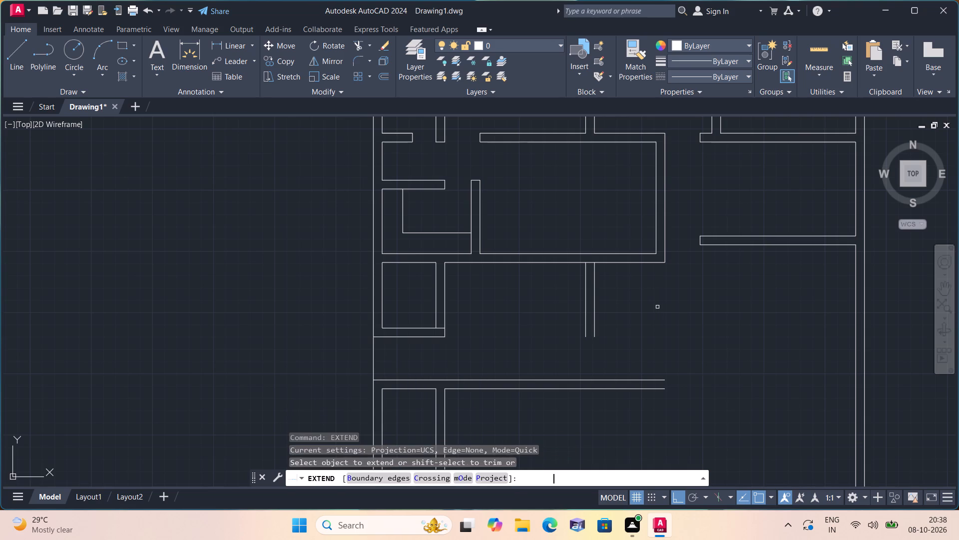
pyautogui.click(566, 318)
pyautogui.click(613, 328)
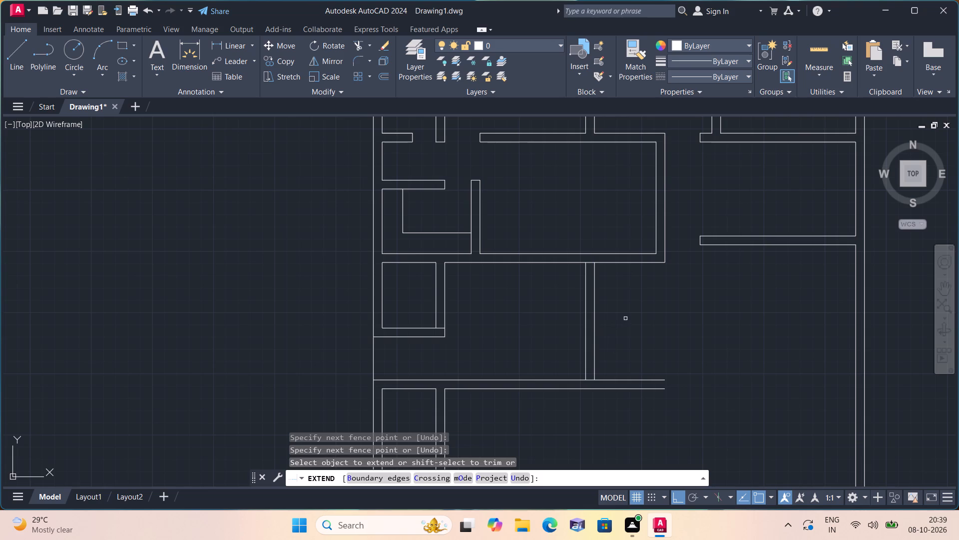
pyautogui.moveTo(625, 318); pyautogui.dragTo(641, 329, button='middle')
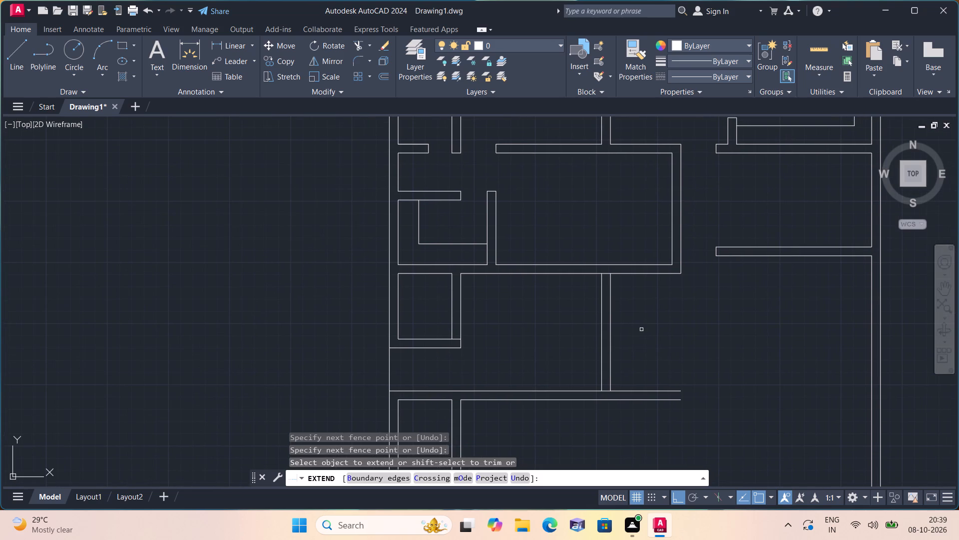
pyautogui.press('Escape')
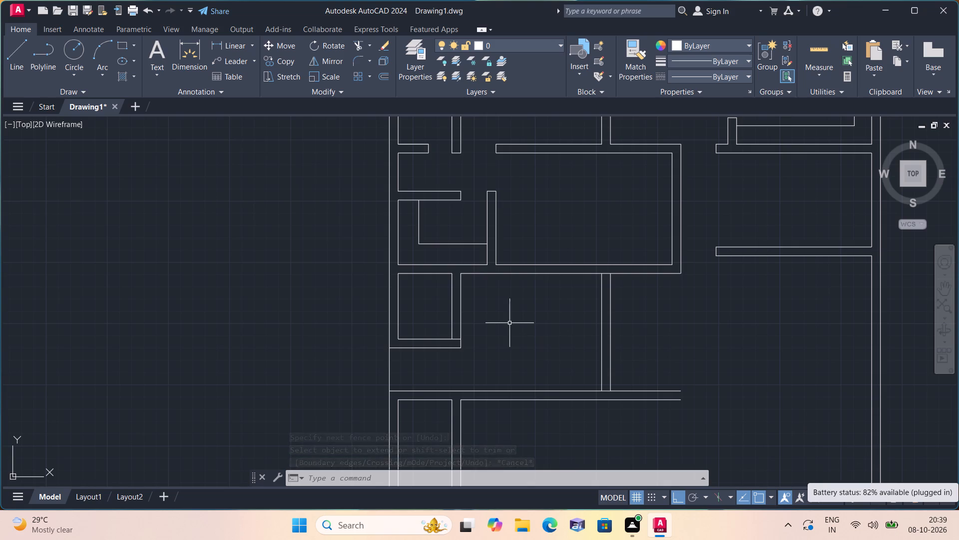
# Examine the overall floor plan, from the upper rooms down to the newly added lower rooms.
pyautogui.scroll(-1, 415, 261)
pyautogui.scroll(-1, 520, 228)
pyautogui.moveTo(520, 228); pyautogui.dragTo(516, 235, button='middle')
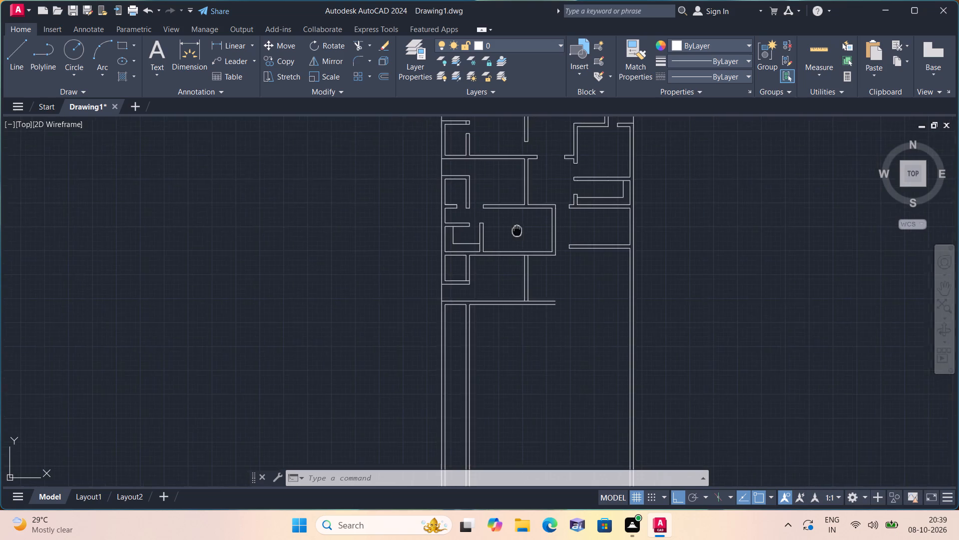
pyautogui.moveTo(516, 235); pyautogui.dragTo(511, 280, button='middle')
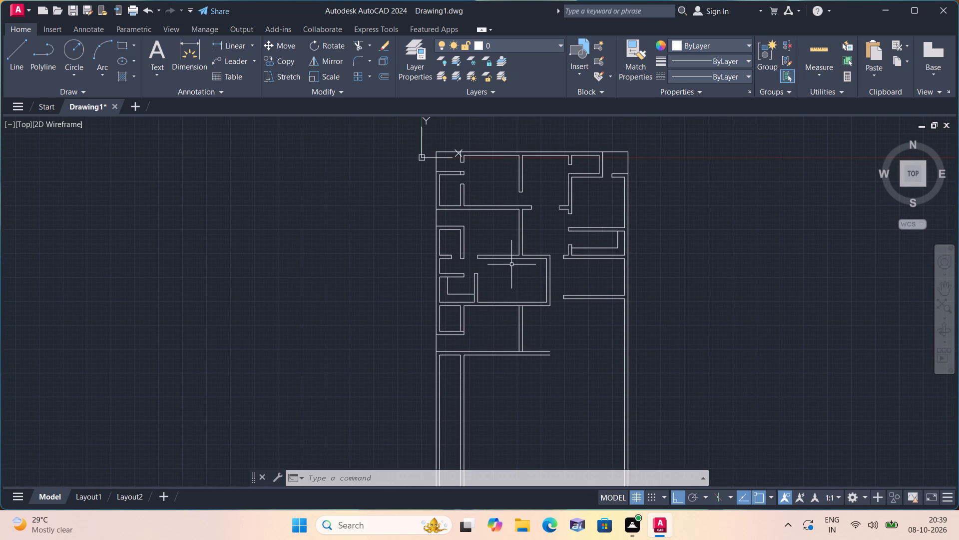
pyautogui.scroll(2, 503, 229)
pyautogui.moveTo(495, 225); pyautogui.dragTo(403, 193, button='middle')
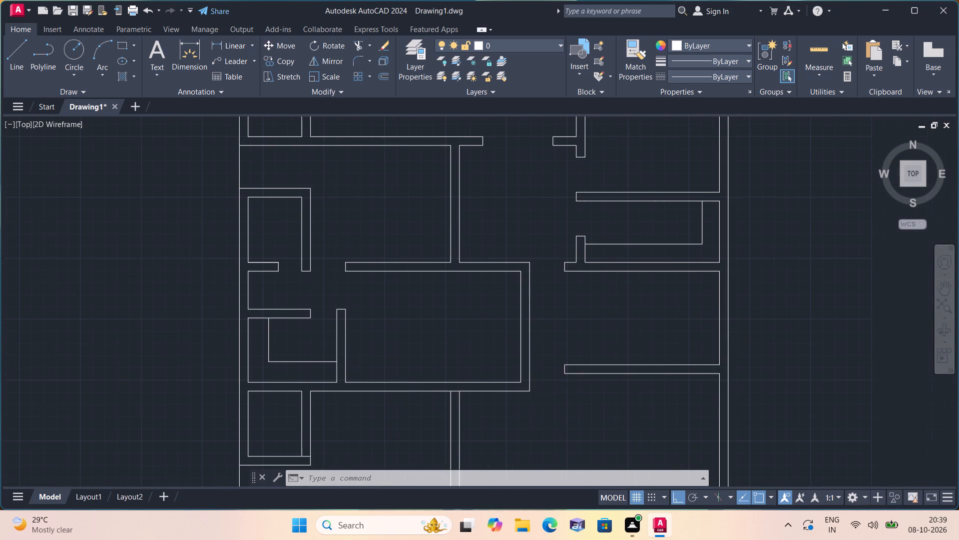
pyautogui.scroll(-1, 426, 255)
pyautogui.moveTo(421, 263); pyautogui.dragTo(432, 220, button='middle')
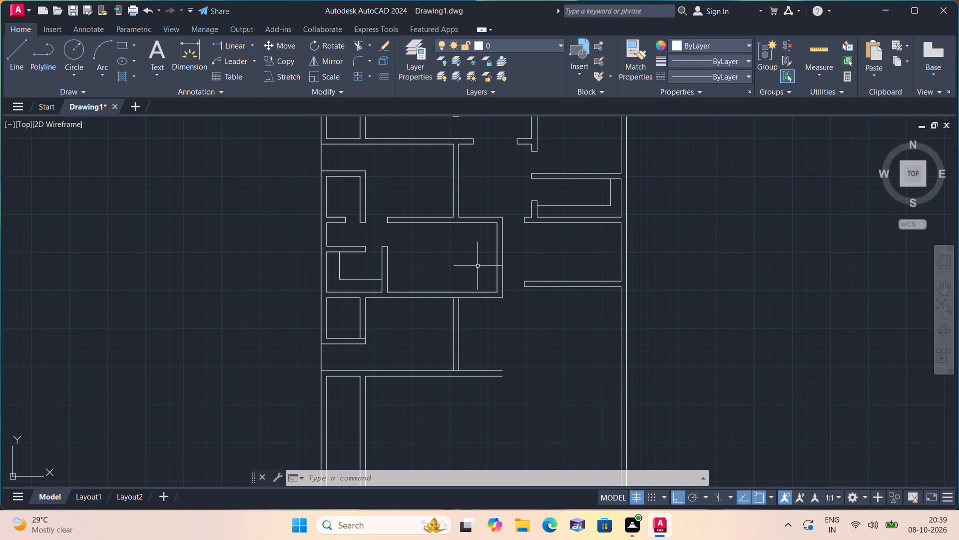
pyautogui.moveTo(476, 261); pyautogui.dragTo(465, 234, button='middle')
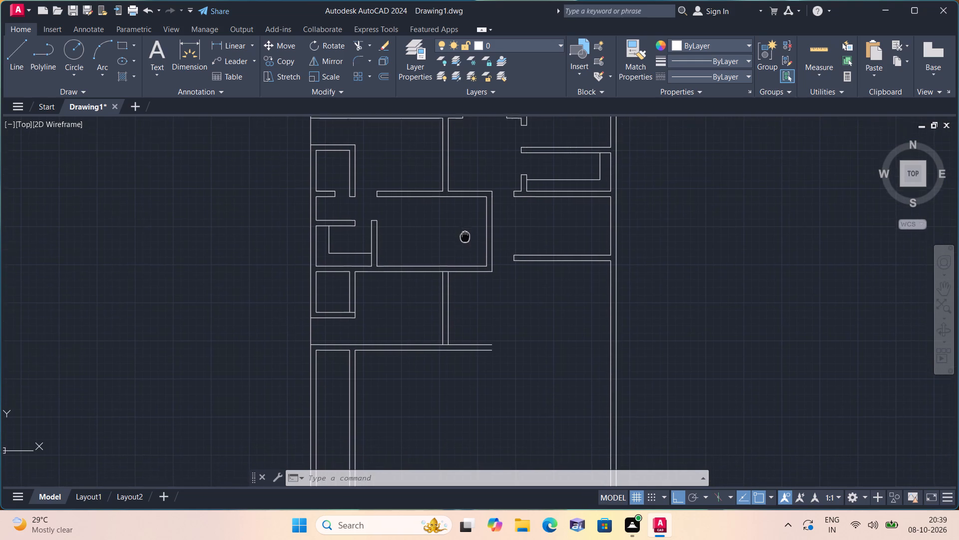
pyautogui.moveTo(465, 234); pyautogui.dragTo(465, 233, button='middle')
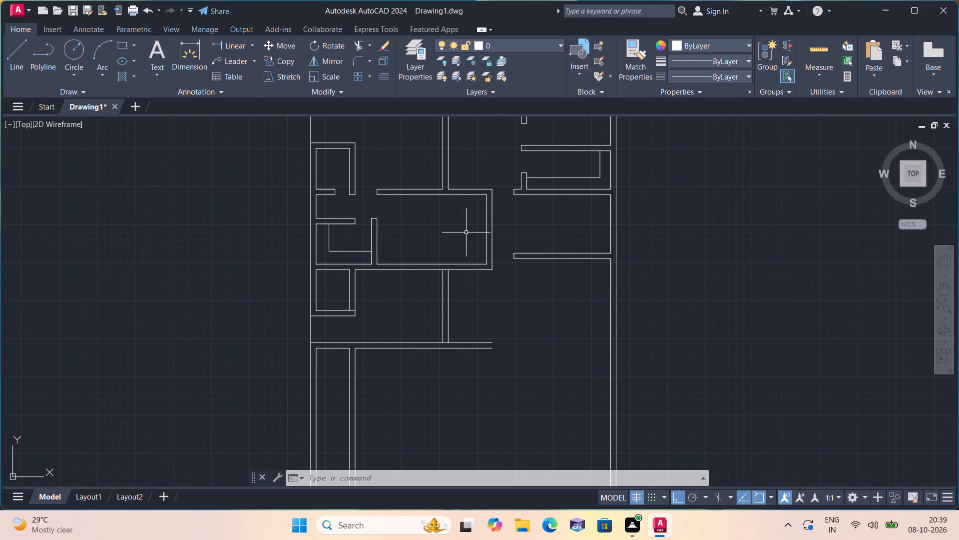
pyautogui.moveTo(409, 289); pyautogui.dragTo(417, 240, button='middle')
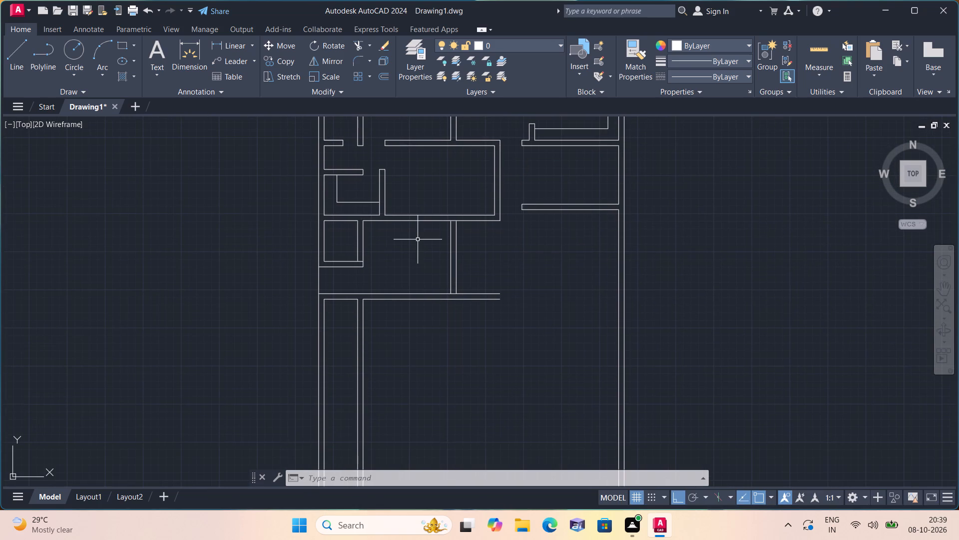
pyautogui.scroll(-1, 418, 239)
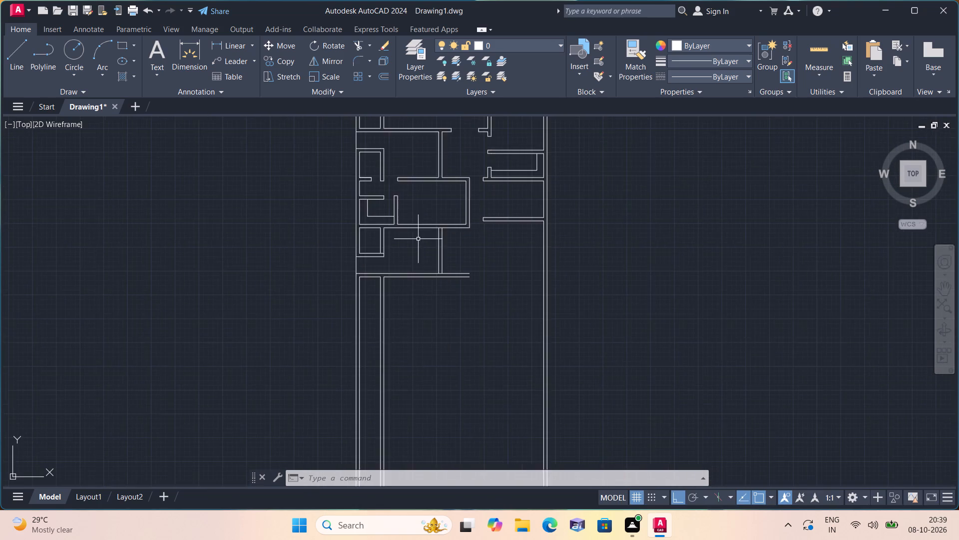
pyautogui.scroll(1, 418, 239)
pyautogui.scroll(-1, 419, 239)
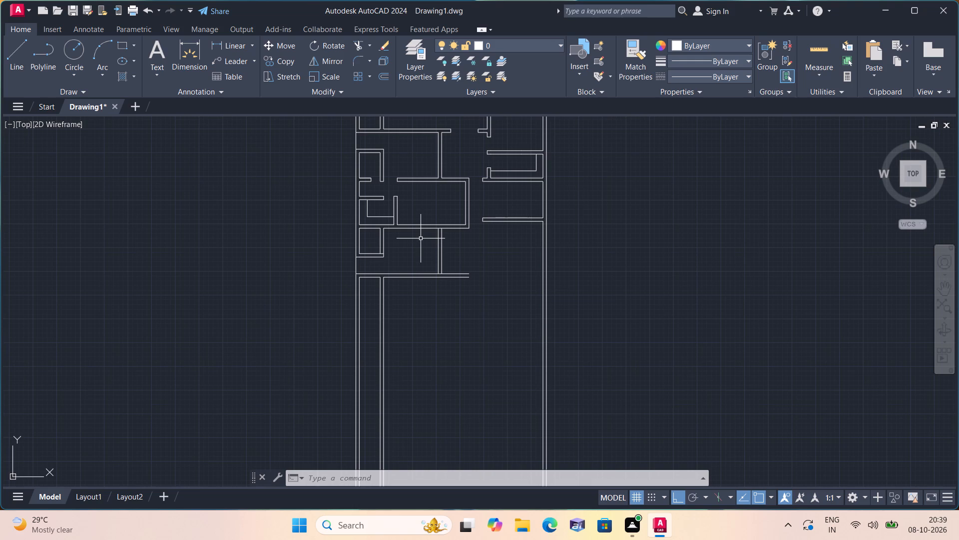
pyautogui.scroll(1, 421, 238)
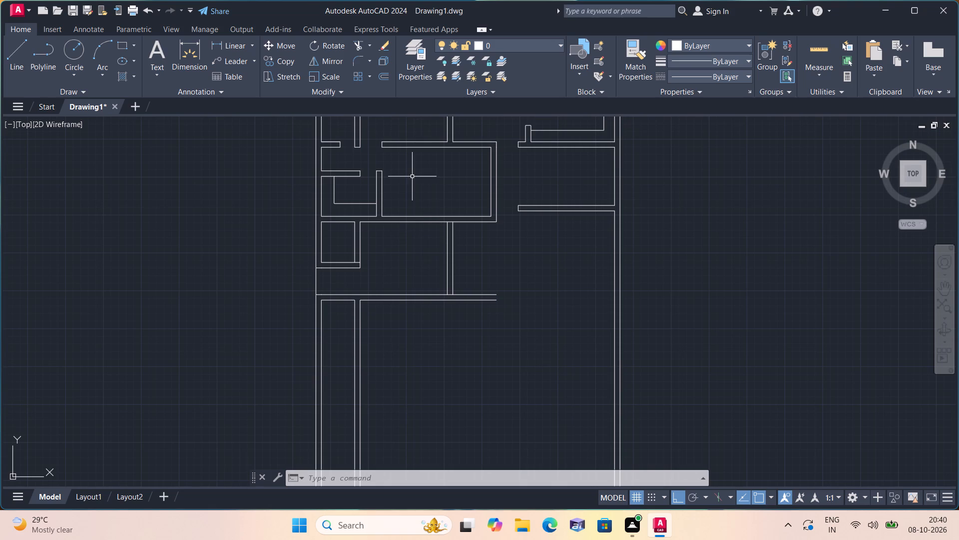
pyautogui.scroll(-1, 391, 184)
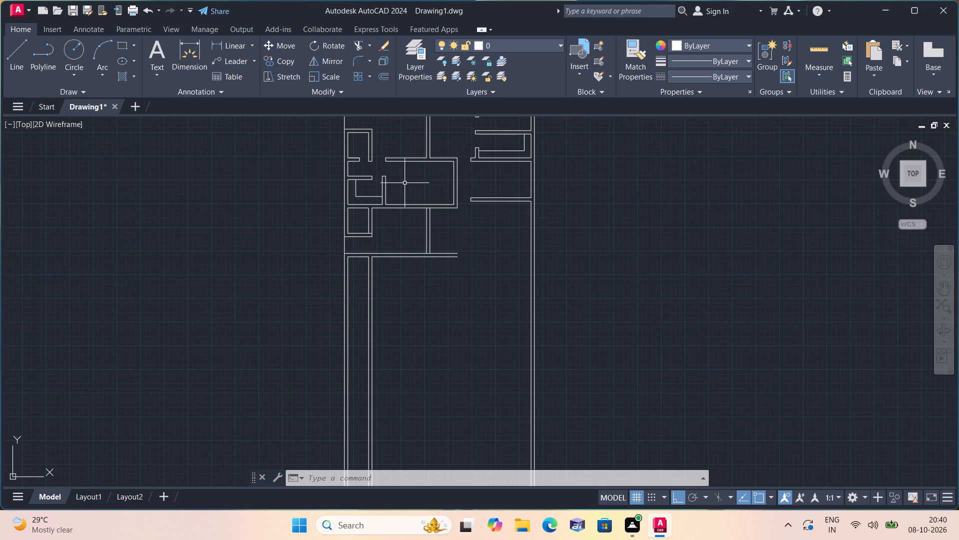
pyautogui.scroll(1, 404, 182)
pyautogui.scroll(1, 395, 228)
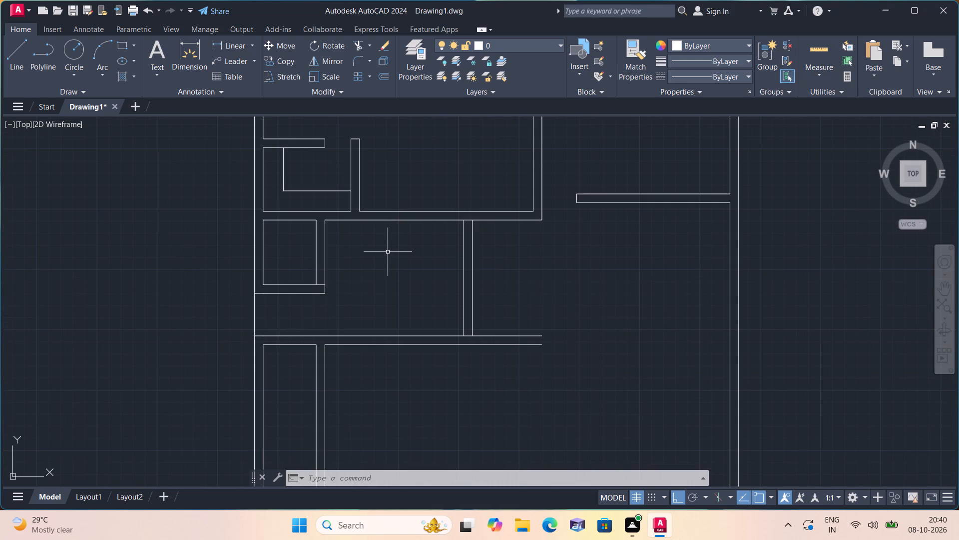
# Draw a line 2' up from the small lower room's inner right corner and across the wall to mark an opening.
pyautogui.press('l')
pyautogui.press('space')
pyautogui.scroll(1, 296, 292)
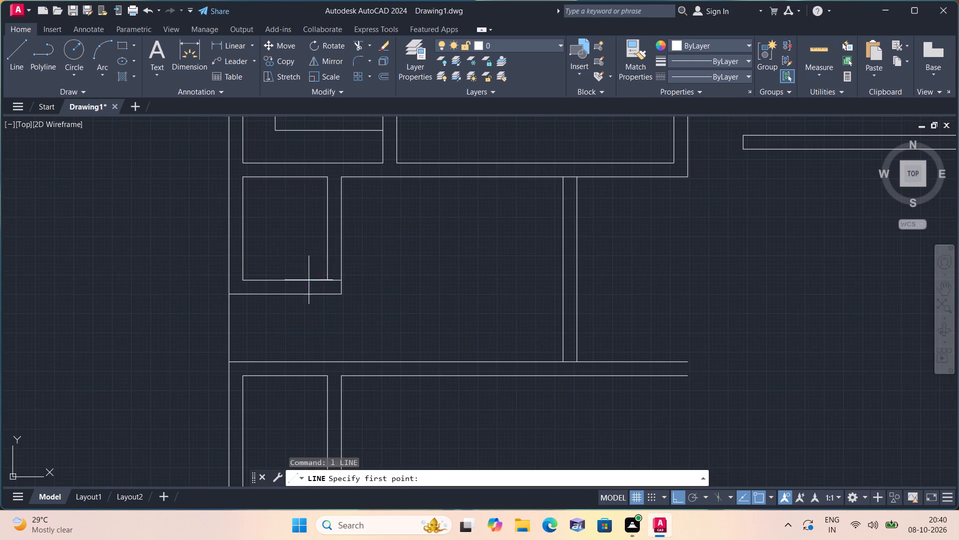
pyautogui.click(328, 278)
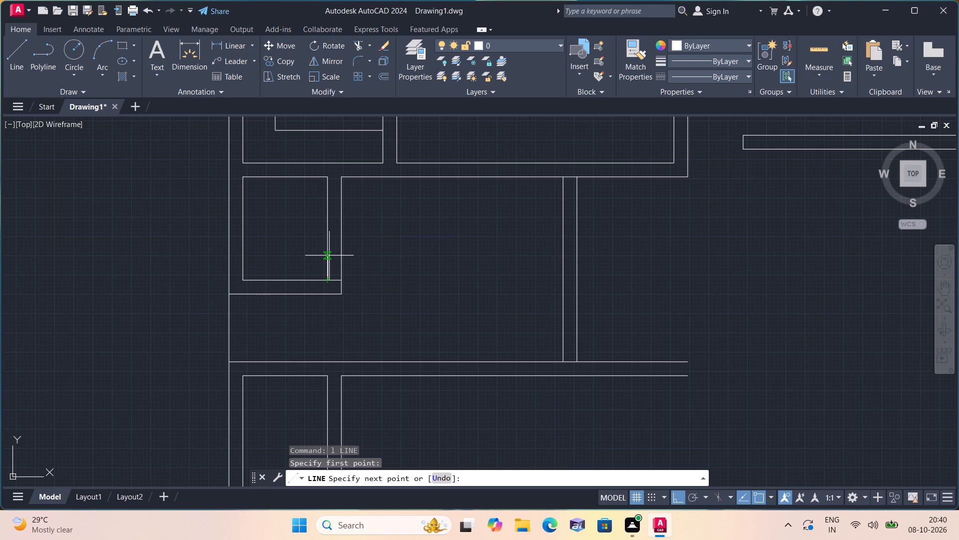
pyautogui.write("2'")
pyautogui.press('space')
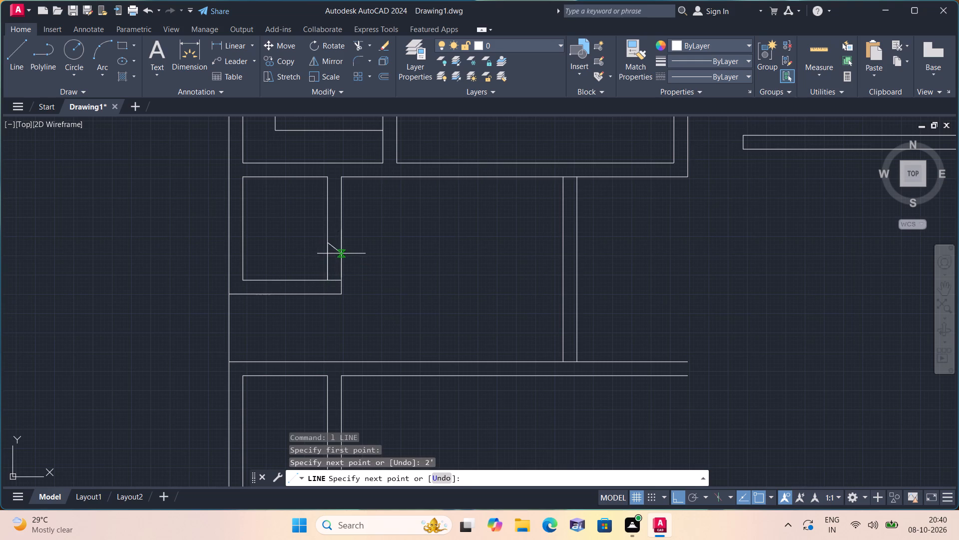
pyautogui.click(340, 243)
pyautogui.press('space')
# Trim both wall lines below the mark to cut the 2' opening in the small room's right wall.
pyautogui.press('t')
pyautogui.write('rim')
pyautogui.press('space')
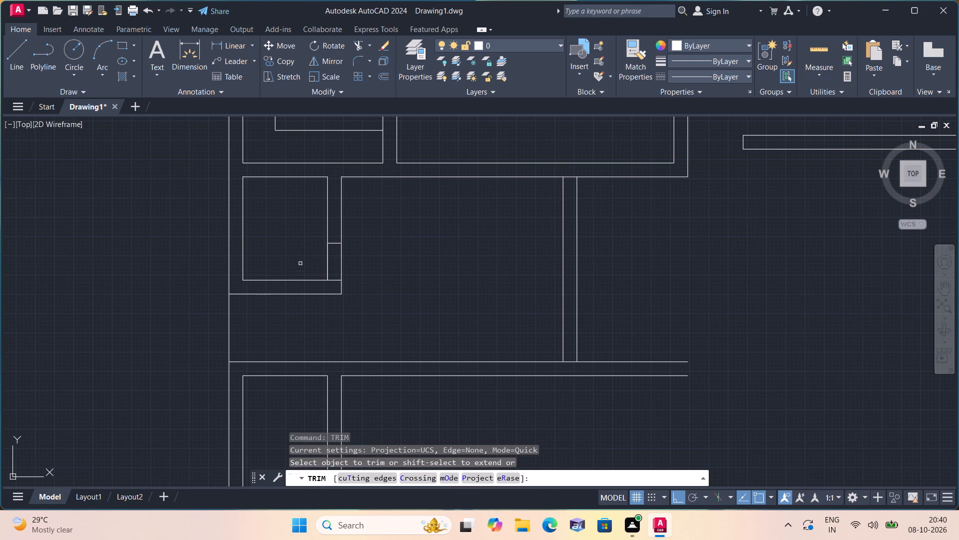
pyautogui.click(300, 262)
pyautogui.click(364, 259)
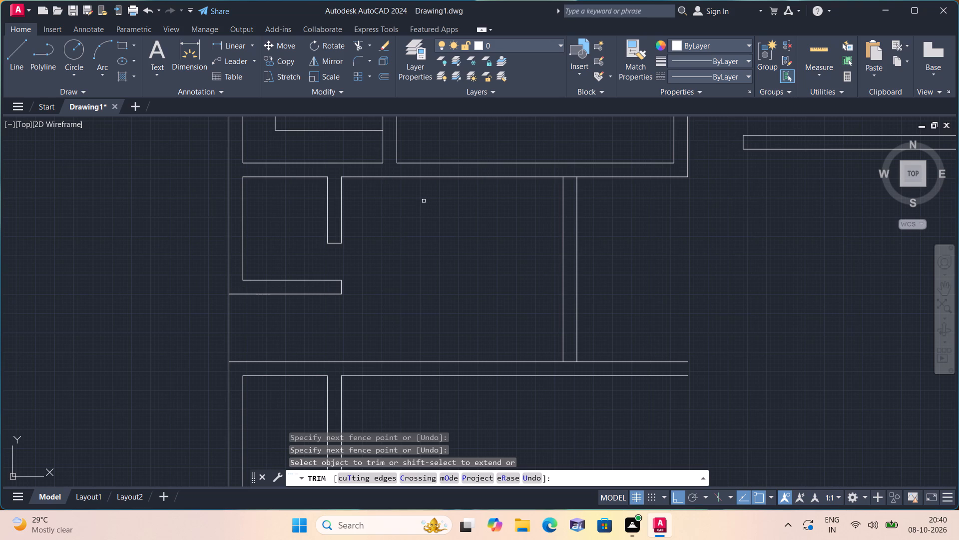
pyautogui.press('Escape')
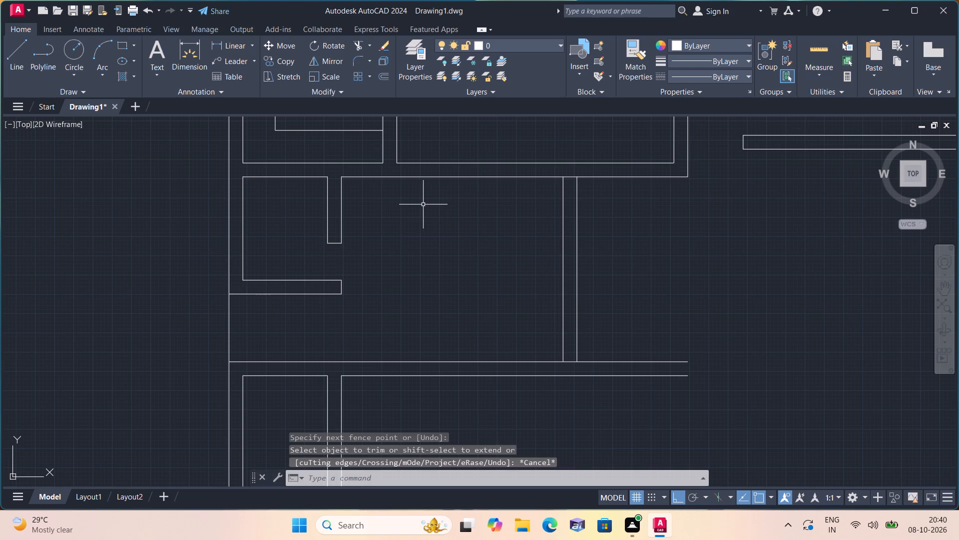
# Mark a 3' opening in the horizontal wall, leftward from the 12' room's right partition, with closing lines across the wall at both ends.
pyautogui.moveTo(423, 204); pyautogui.dragTo(402, 305, button='middle')
pyautogui.scroll(-1, 421, 205)
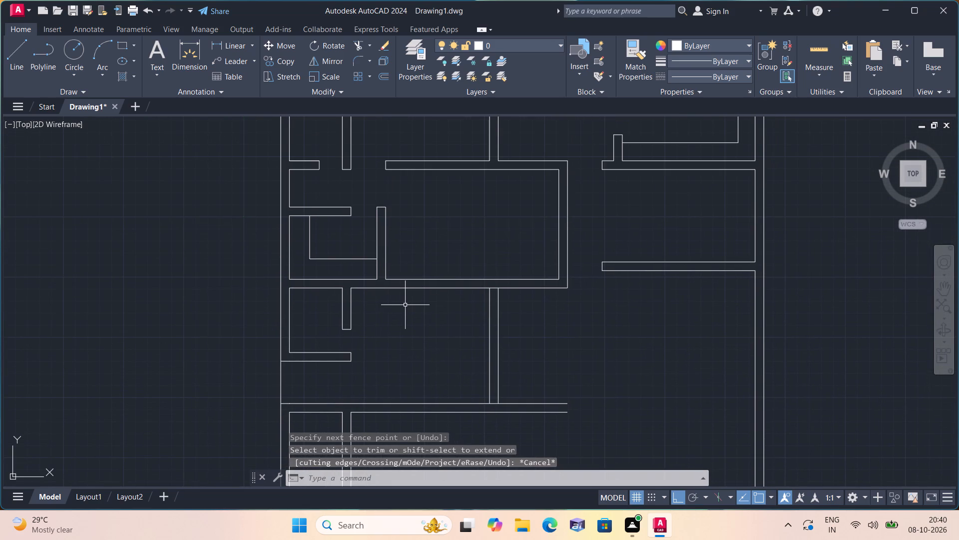
pyautogui.write('l')
pyautogui.press('space')
pyautogui.scroll(1, 449, 286)
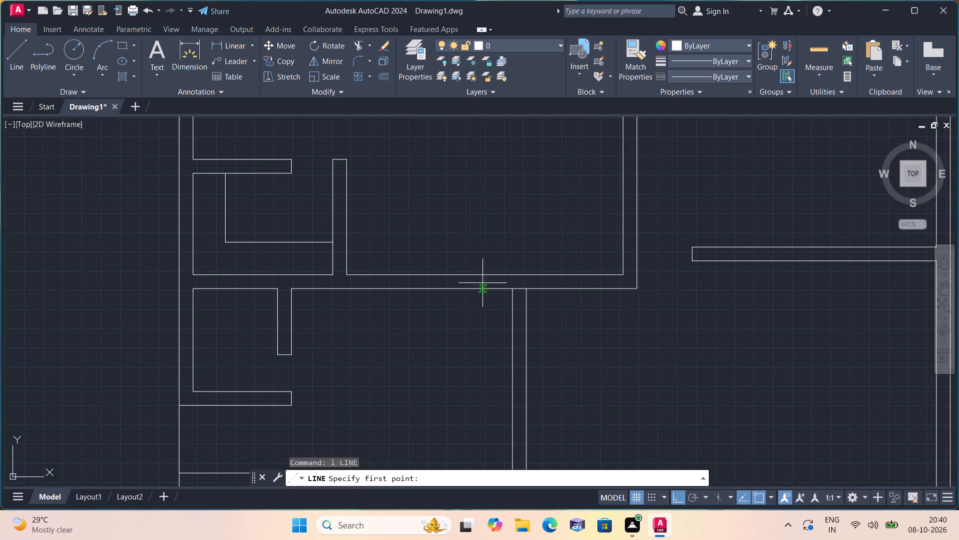
pyautogui.click(512, 289)
pyautogui.click(511, 271)
pyautogui.press('space')
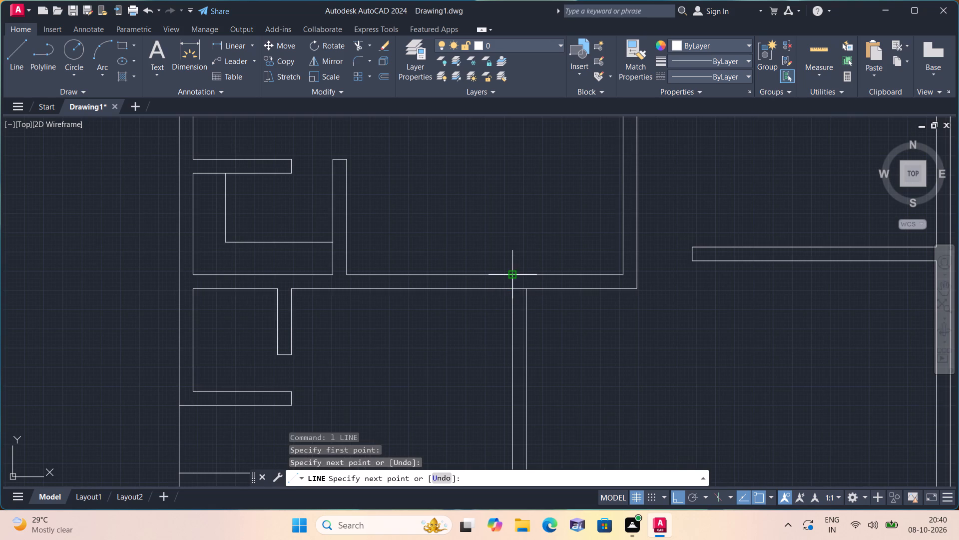
pyautogui.press('space')
pyautogui.click(513, 289)
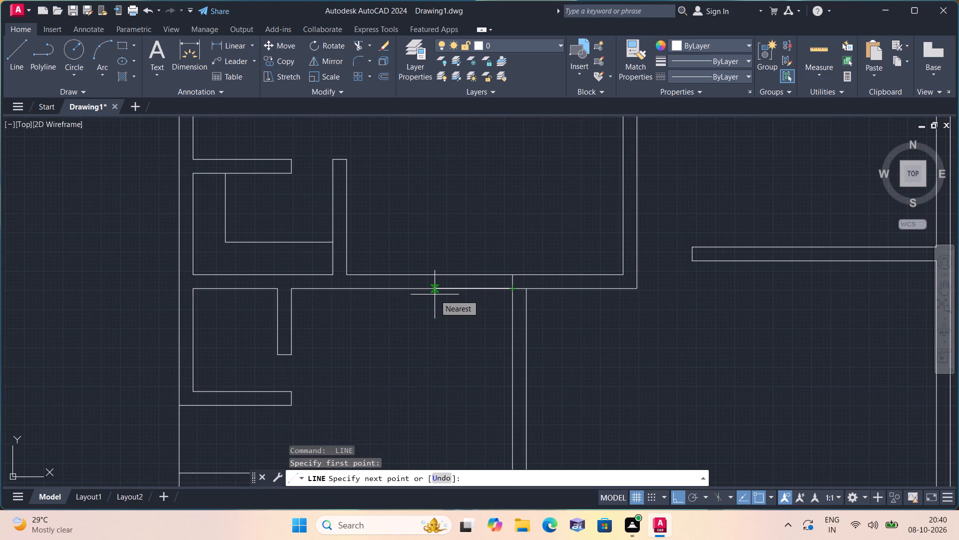
pyautogui.write("3'")
pyautogui.press('space')
pyautogui.click(457, 274)
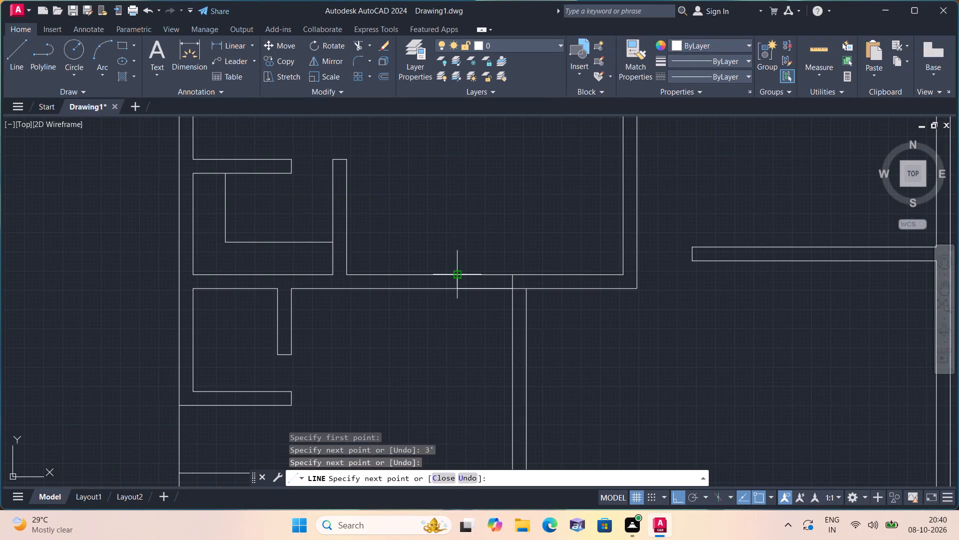
pyautogui.press('space')
# Trim the wall lines between the 3' marks and the leftover segment at the partition junction.
pyautogui.write('tri')
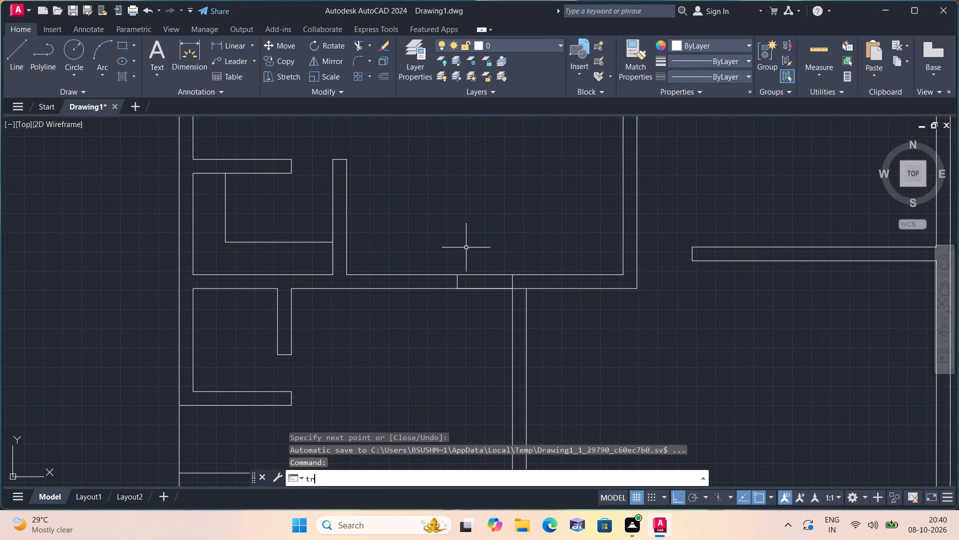
pyautogui.write('m')
pyautogui.press('space')
pyautogui.moveTo(471, 247); pyautogui.dragTo(476, 278)
pyautogui.moveTo(482, 298); pyautogui.dragTo(482, 270)
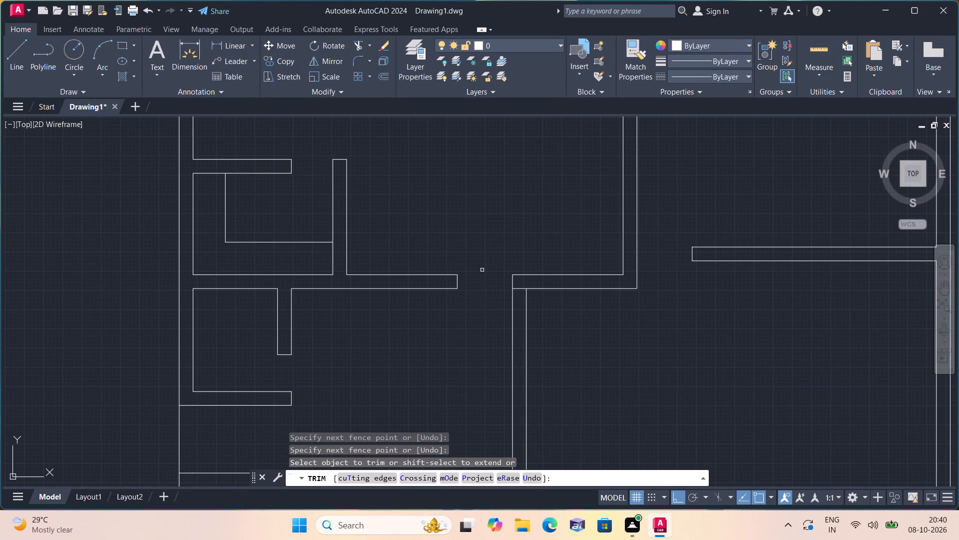
pyautogui.click(519, 288)
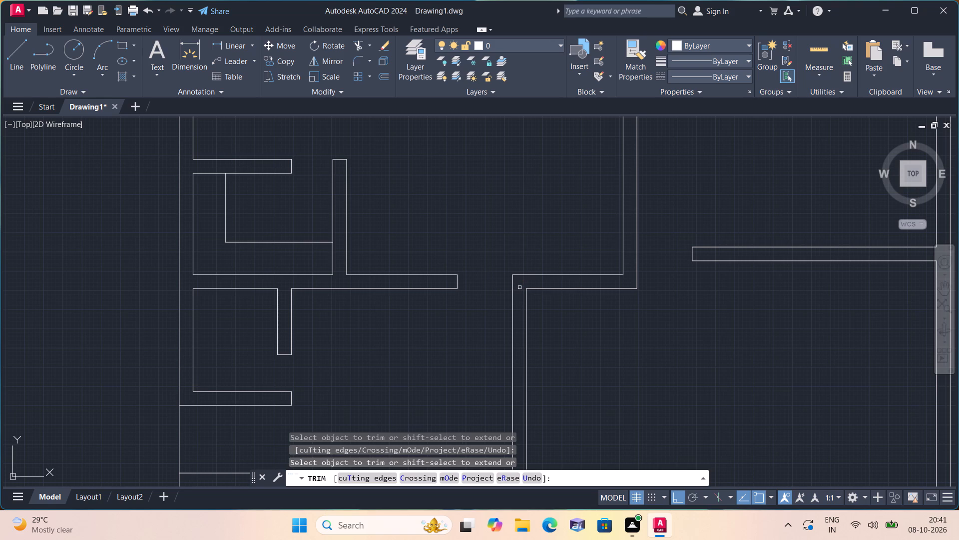
pyautogui.press('Escape')
# Draw a vertical line between the two horizontal walls on the right, aligned with the left face of the partition above.
pyautogui.moveTo(592, 332); pyautogui.dragTo(556, 303, button='middle')
pyautogui.scroll(-1, 560, 309)
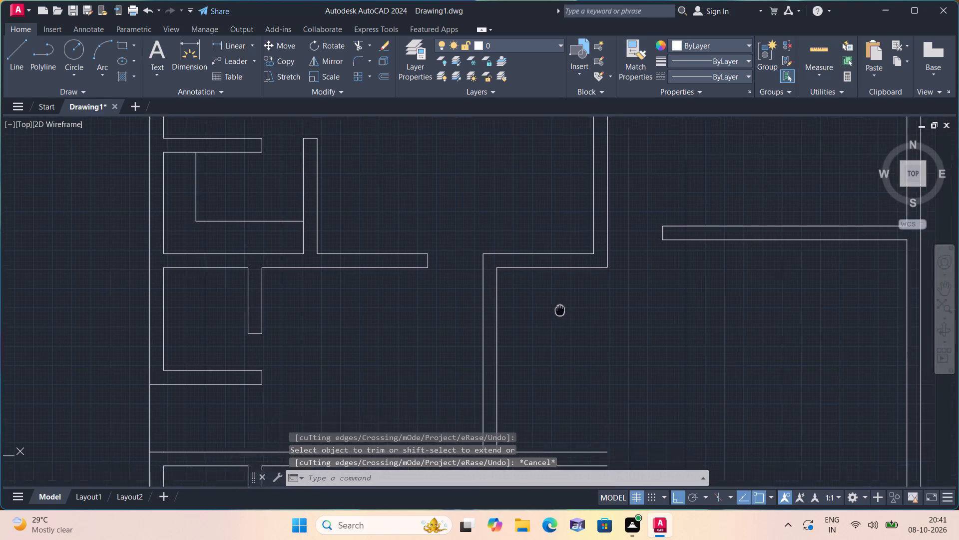
pyautogui.moveTo(556, 303); pyautogui.dragTo(539, 276, button='middle')
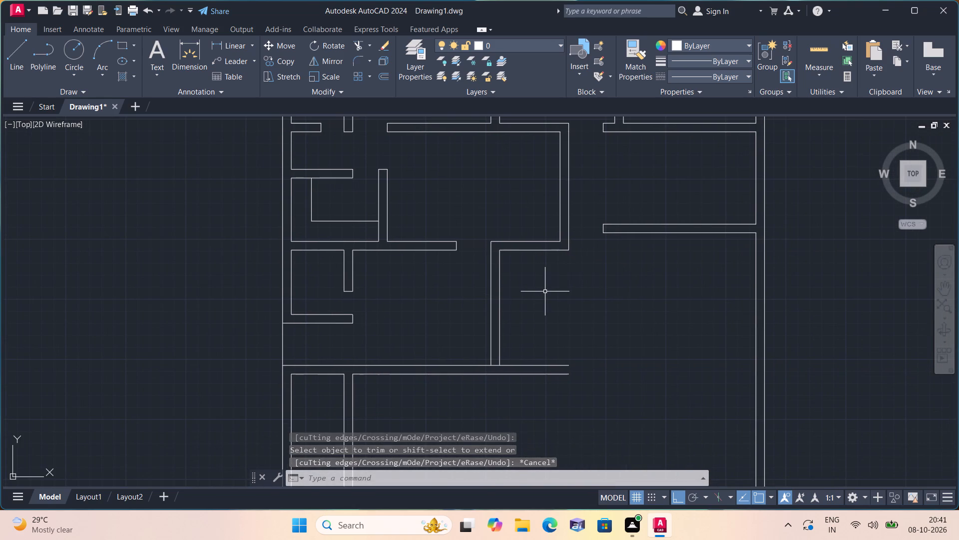
pyautogui.moveTo(542, 292); pyautogui.dragTo(515, 253, button='middle')
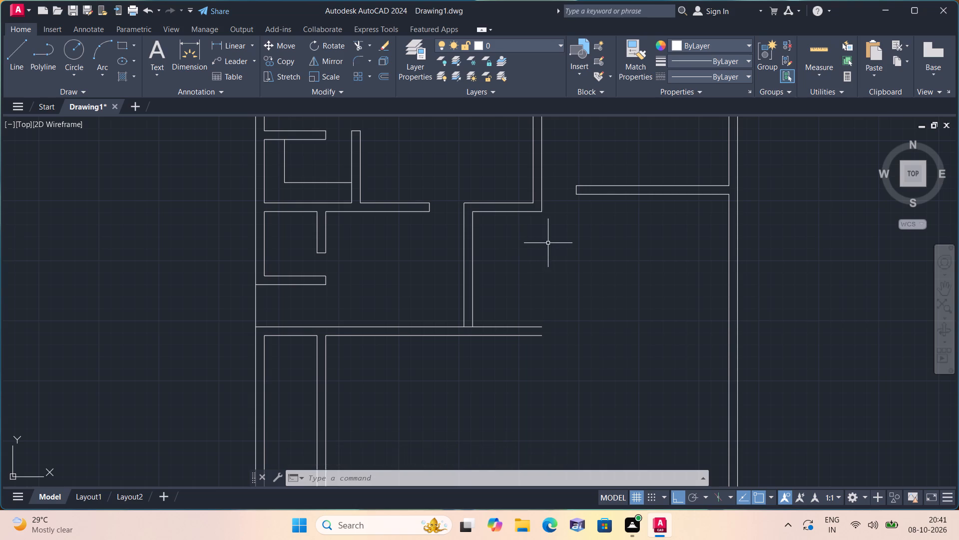
pyautogui.moveTo(568, 242); pyautogui.dragTo(541, 277, button='middle')
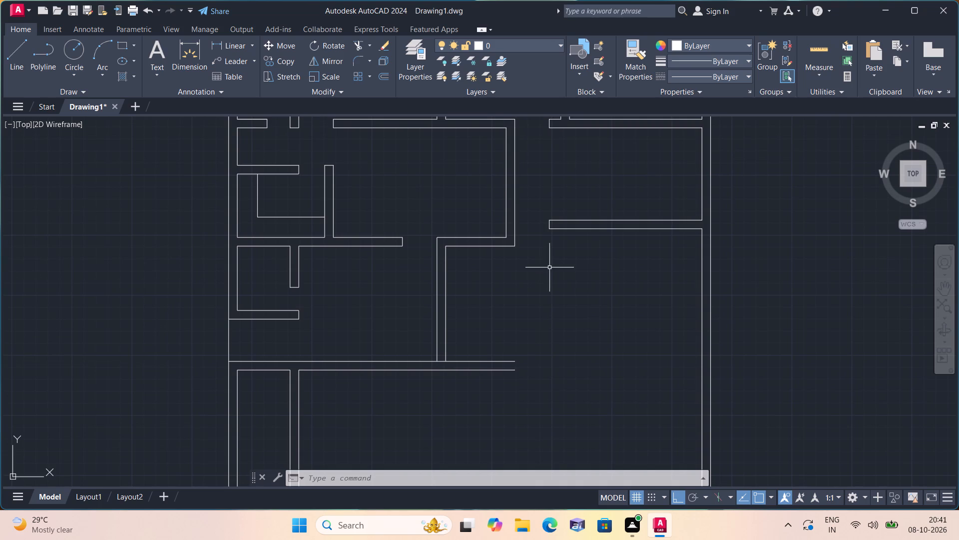
pyautogui.scroll(1, 555, 266)
pyautogui.moveTo(555, 266); pyautogui.dragTo(515, 281, button='middle')
pyautogui.scroll(-1, 515, 281)
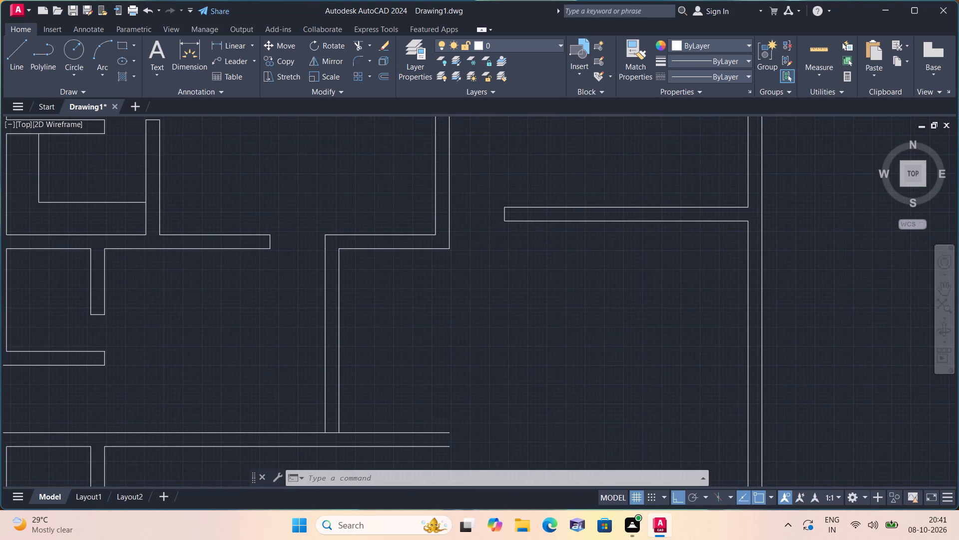
pyautogui.write('l')
pyautogui.press('space')
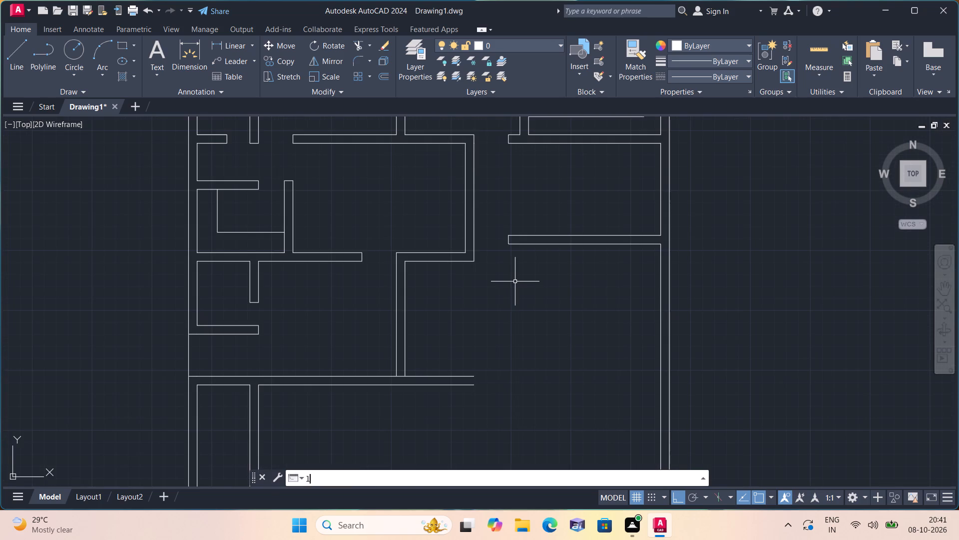
pyautogui.moveTo(515, 281); pyautogui.dragTo(529, 359, button='middle')
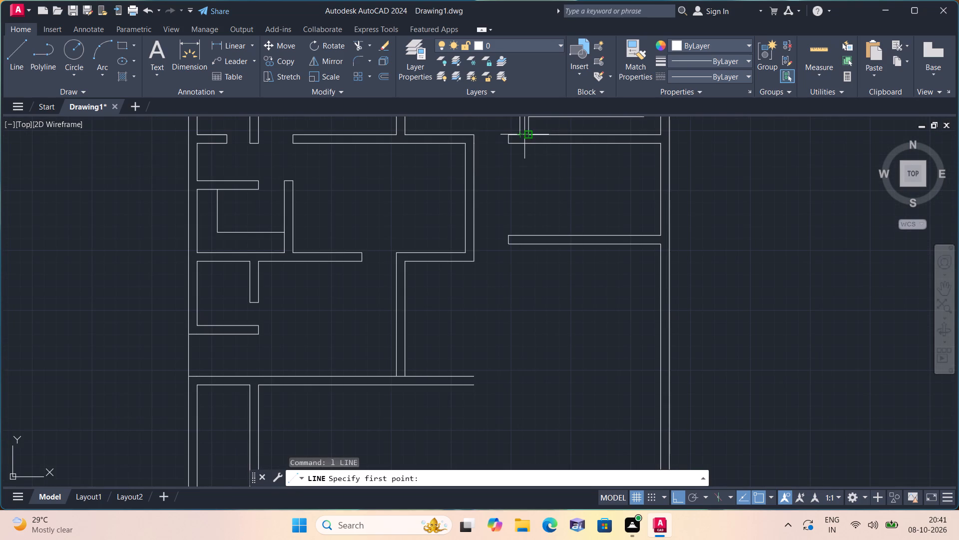
pyautogui.click(521, 144)
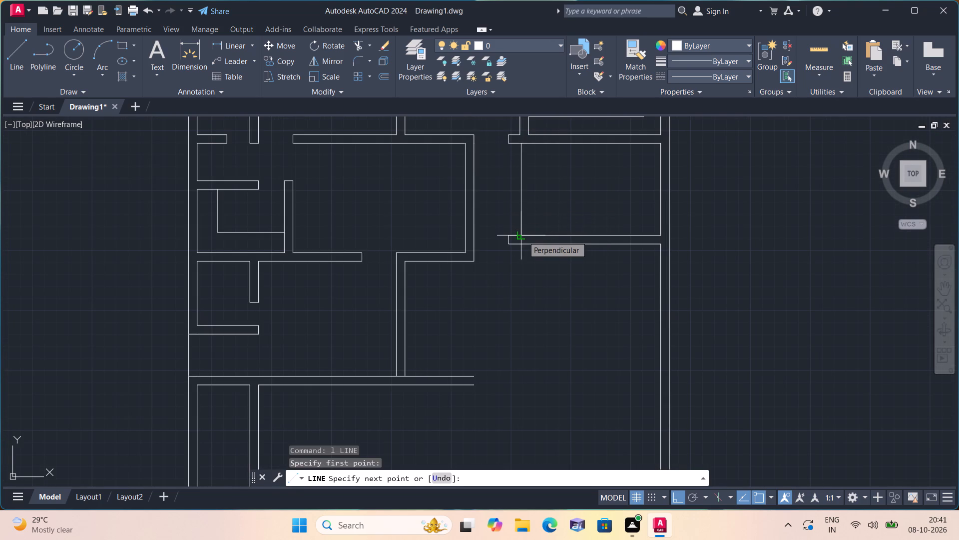
pyautogui.click(523, 236)
pyautogui.press('space')
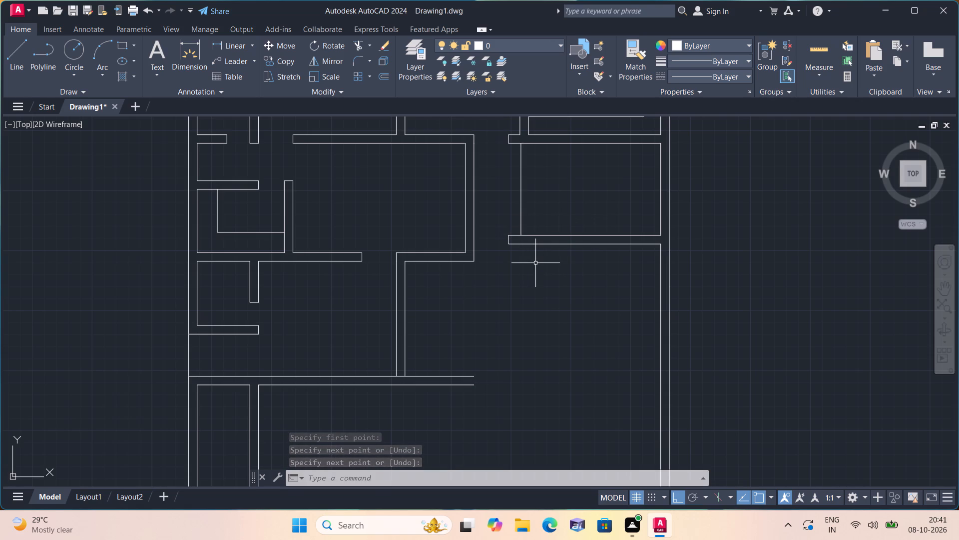
# Offset the vertical line 10" to the right nine times in succession to form evenly spaced stair treads.
pyautogui.write('offset')
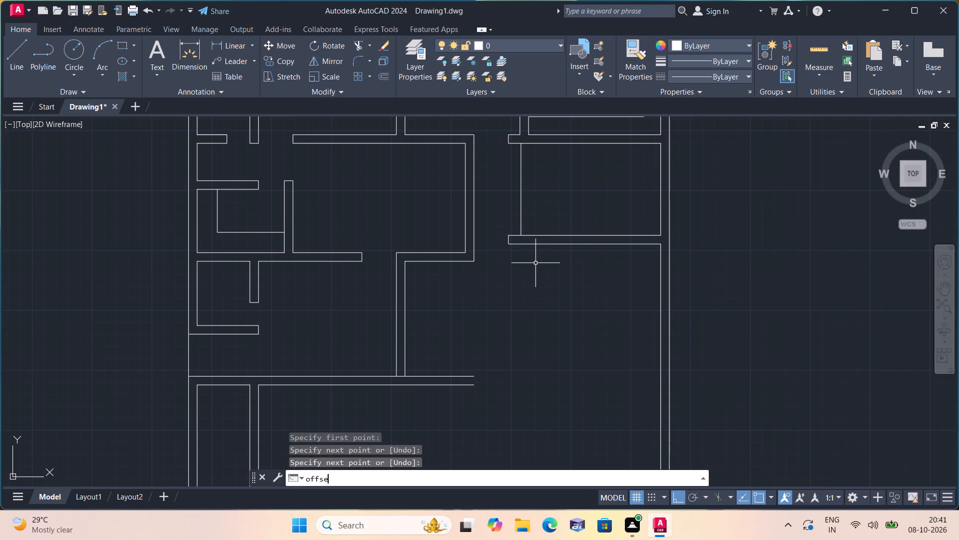
pyautogui.press('space')
pyautogui.write('10"')
pyautogui.press('space')
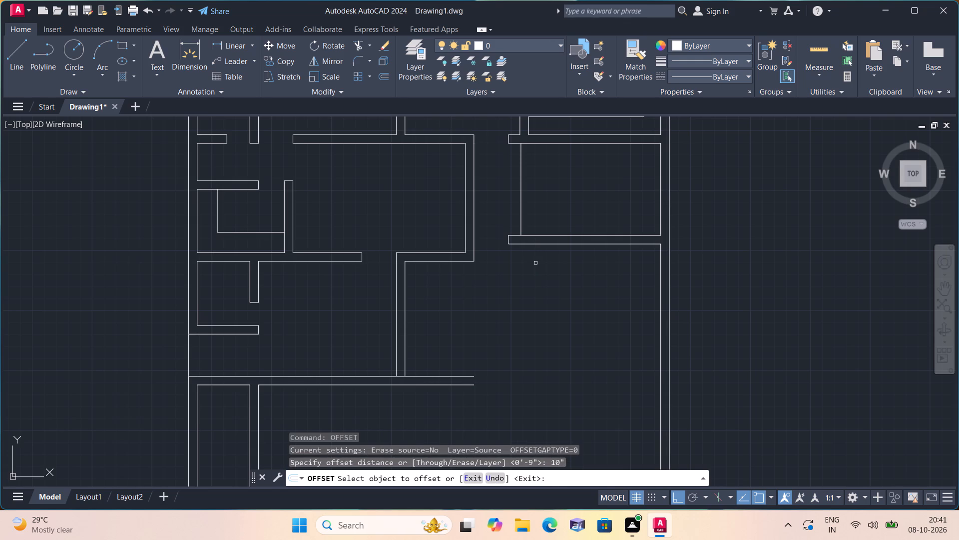
pyautogui.click(522, 189)
pyautogui.click(536, 189)
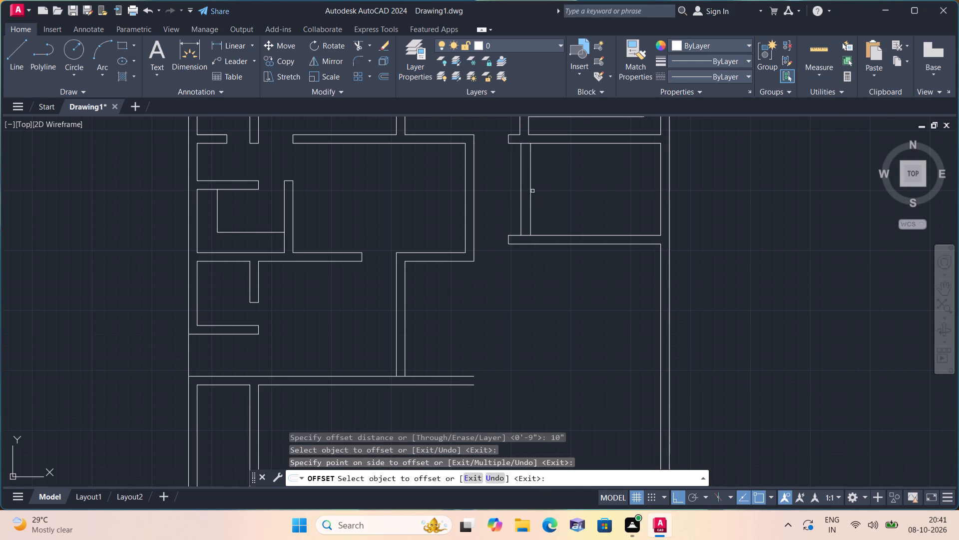
pyautogui.click(529, 191)
pyautogui.click(544, 187)
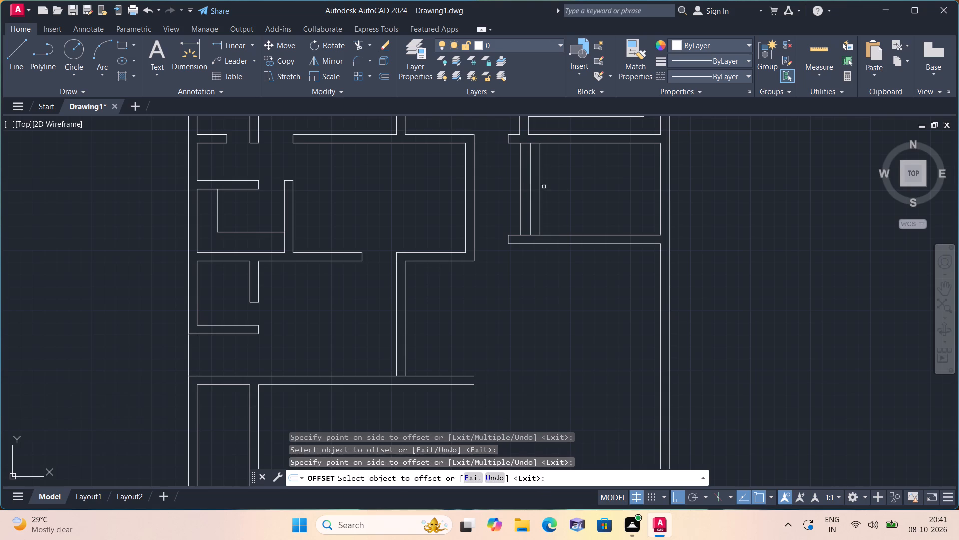
pyautogui.click(539, 188)
pyautogui.click(557, 185)
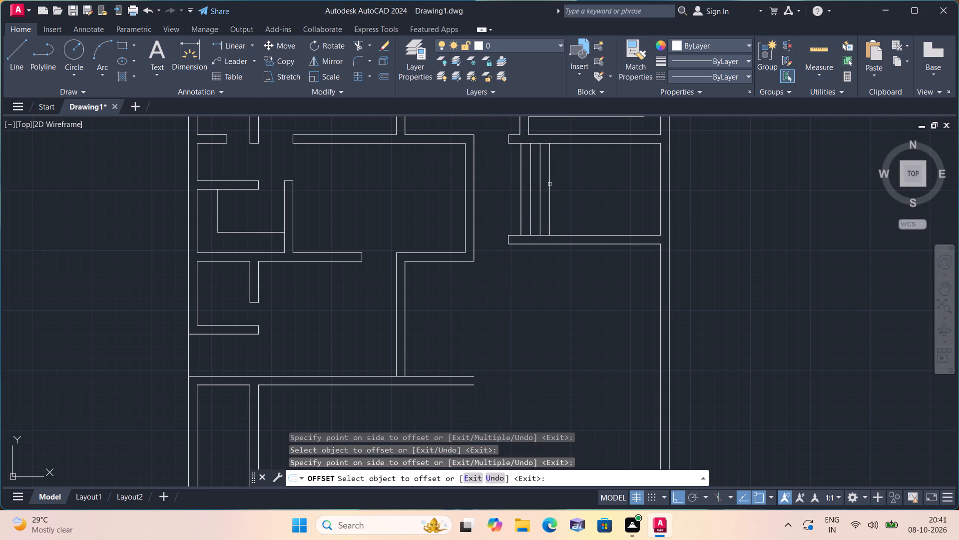
pyautogui.click(549, 184)
pyautogui.click(580, 183)
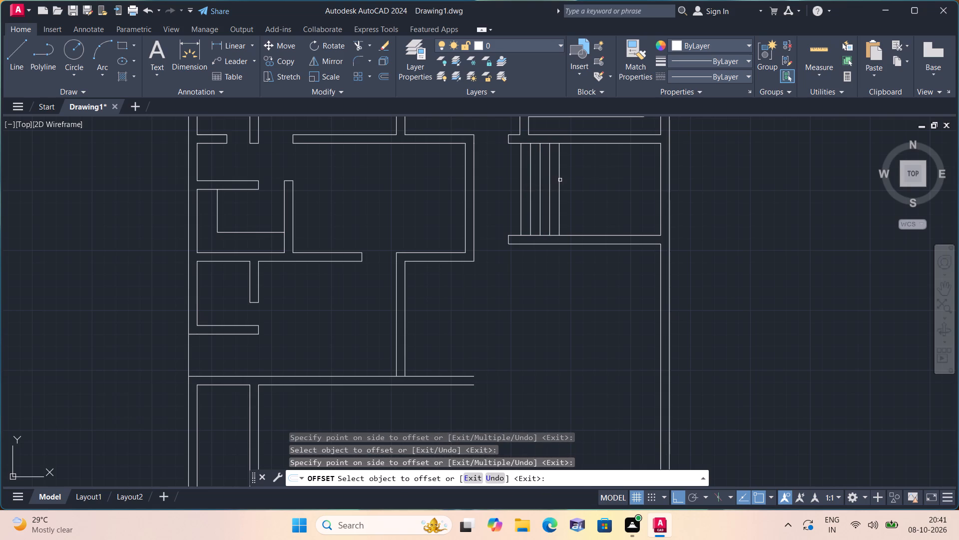
pyautogui.click(560, 180)
pyautogui.click(578, 180)
pyautogui.click(569, 177)
pyautogui.click(585, 176)
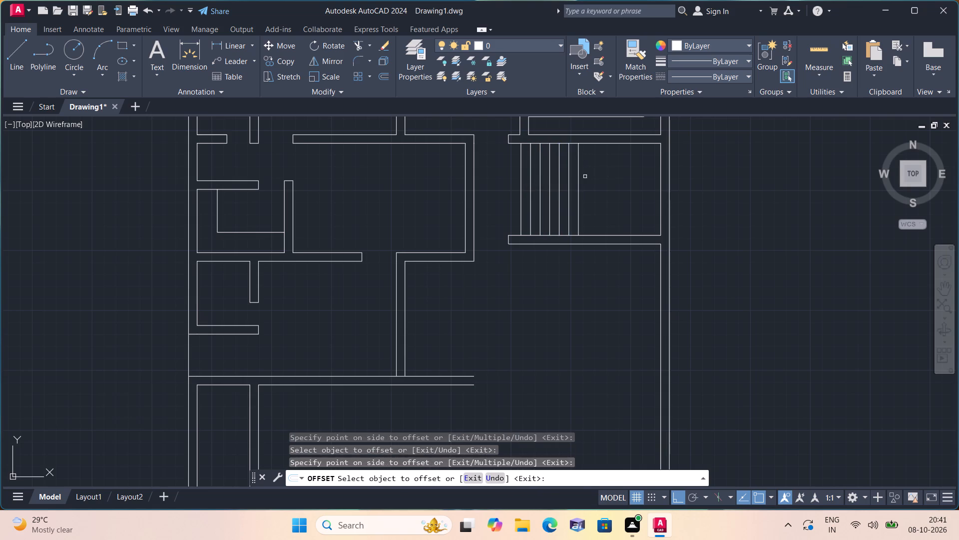
pyautogui.click(579, 176)
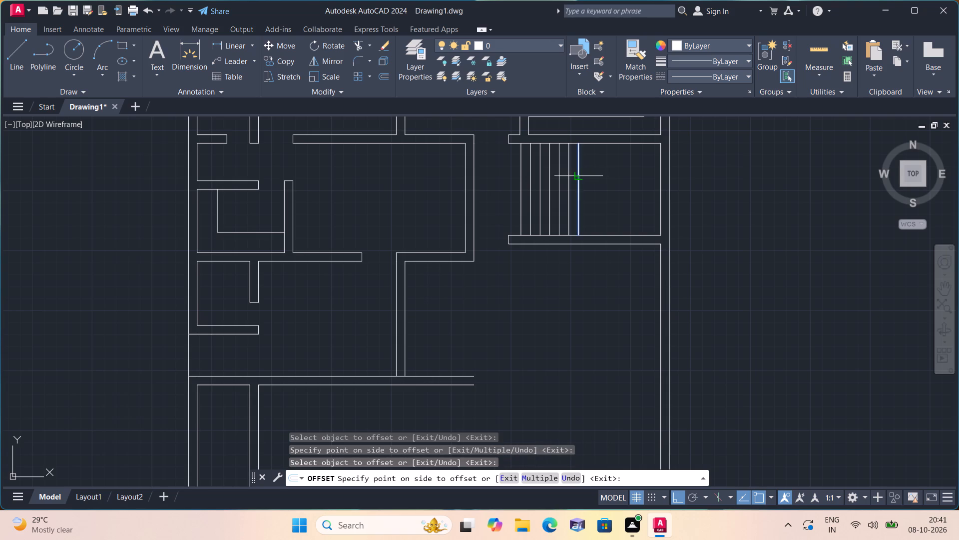
pyautogui.click(583, 176)
pyautogui.click(588, 177)
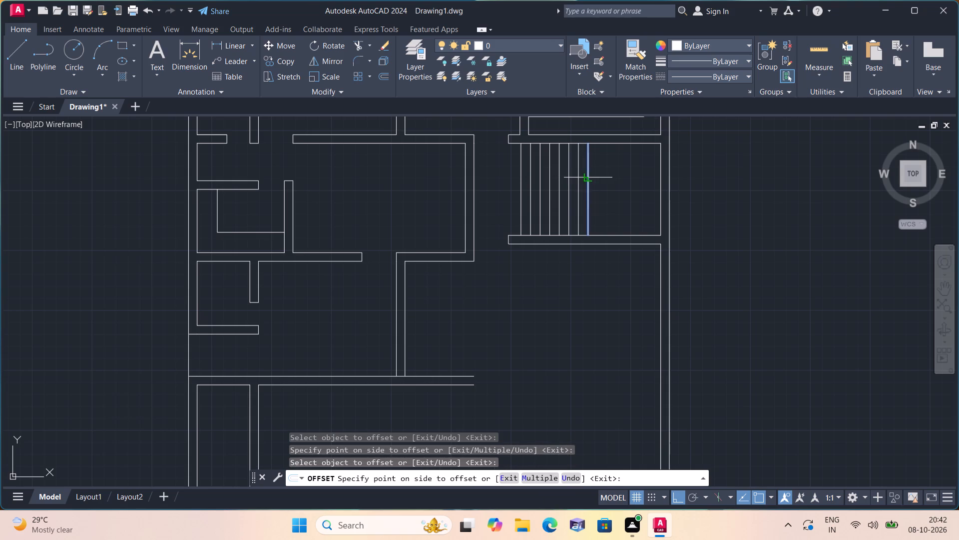
pyautogui.click(596, 177)
pyautogui.click(597, 178)
pyautogui.click(617, 177)
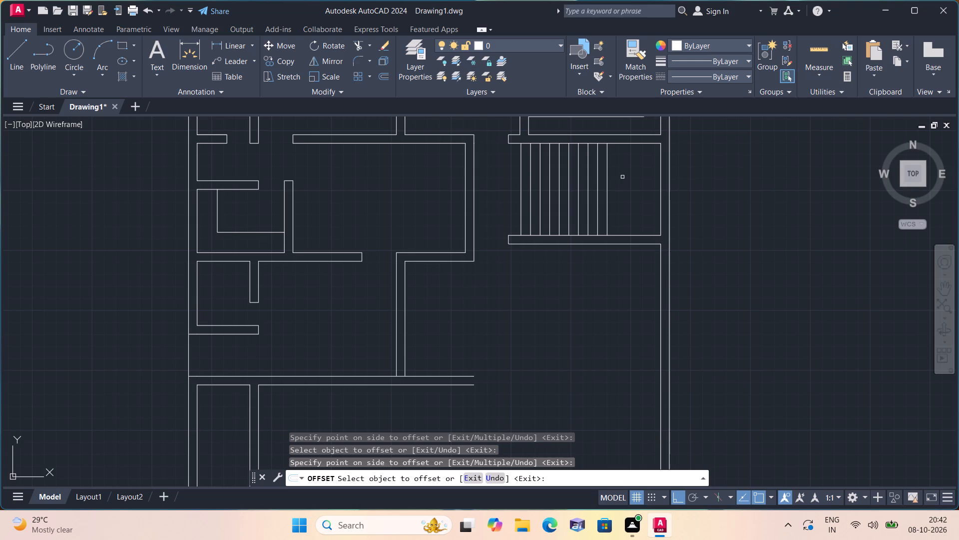
# Draw a horizontal line across the stair treads from the midpoint of the leftmost tread line to the rightmost tread line.
pyautogui.scroll(2, 541, 232)
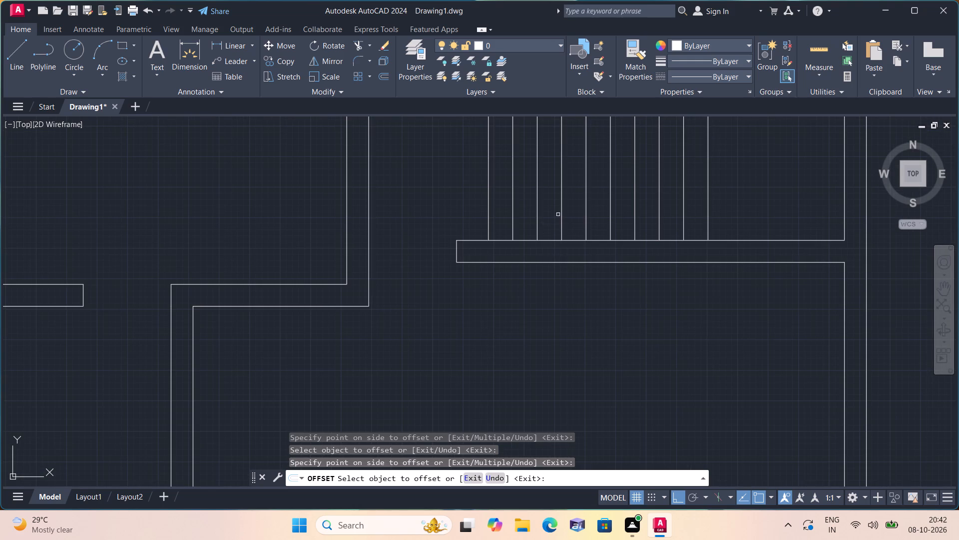
pyautogui.scroll(-3, 775, 156)
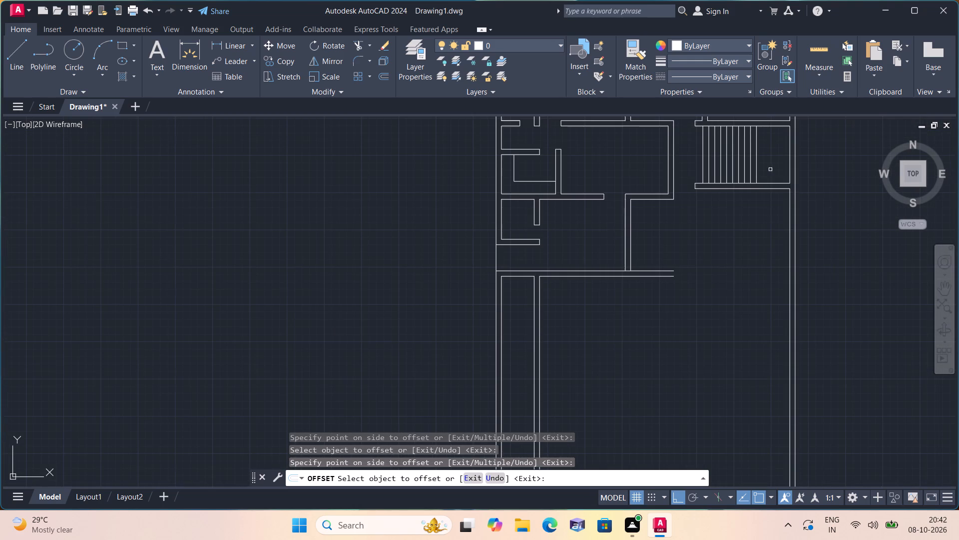
pyautogui.press('Escape')
pyautogui.scroll(-1, 768, 172)
pyautogui.moveTo(739, 170); pyautogui.dragTo(708, 245, button='middle')
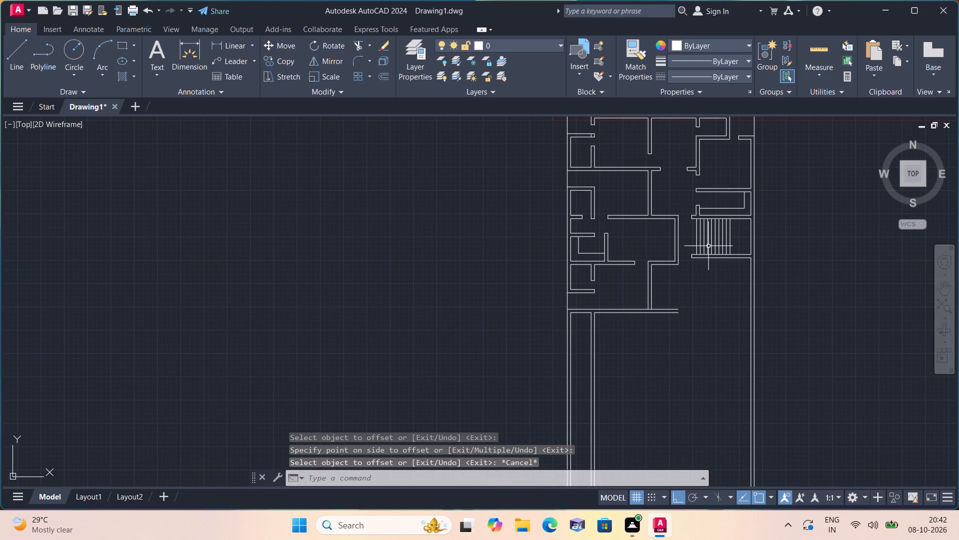
pyautogui.press('l')
pyautogui.press('space')
pyautogui.scroll(3, 702, 239)
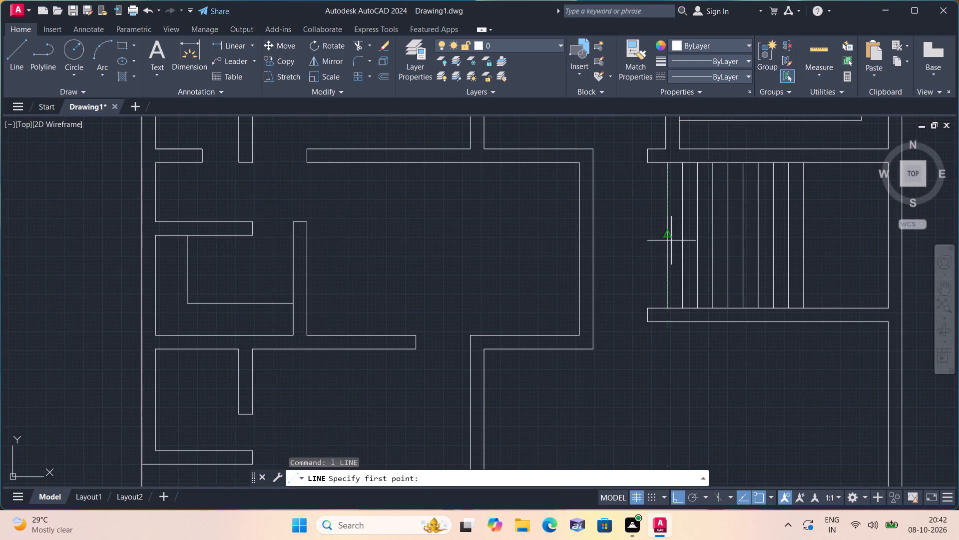
pyautogui.click(667, 236)
pyautogui.click(801, 232)
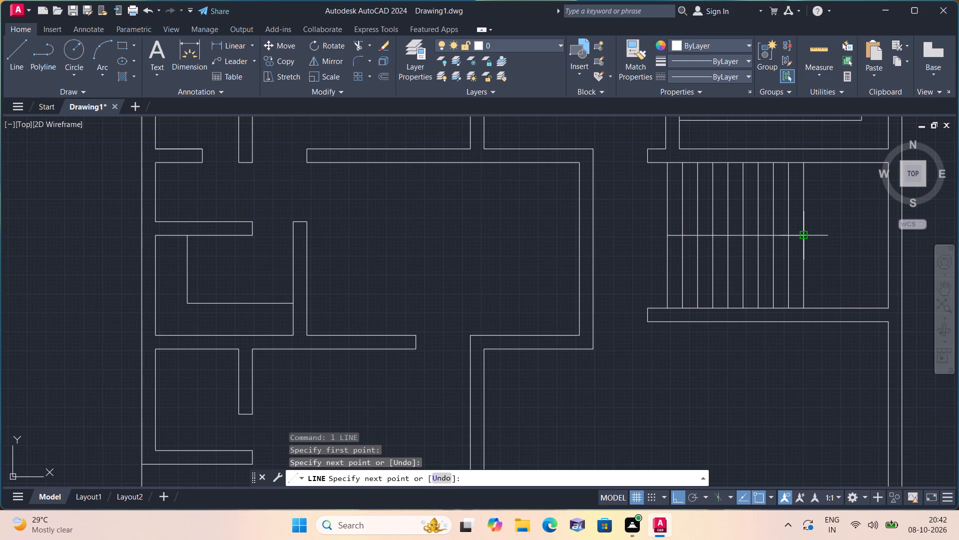
pyautogui.press('space')
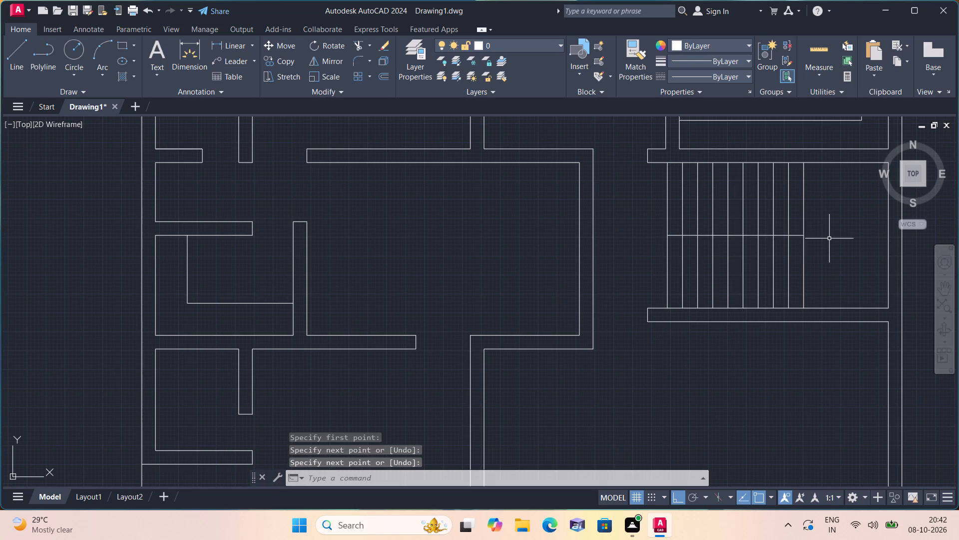
# Offset the stair's horizontal centre line 2" above and 2" below, and erase the original centre line.
pyautogui.write('offset')
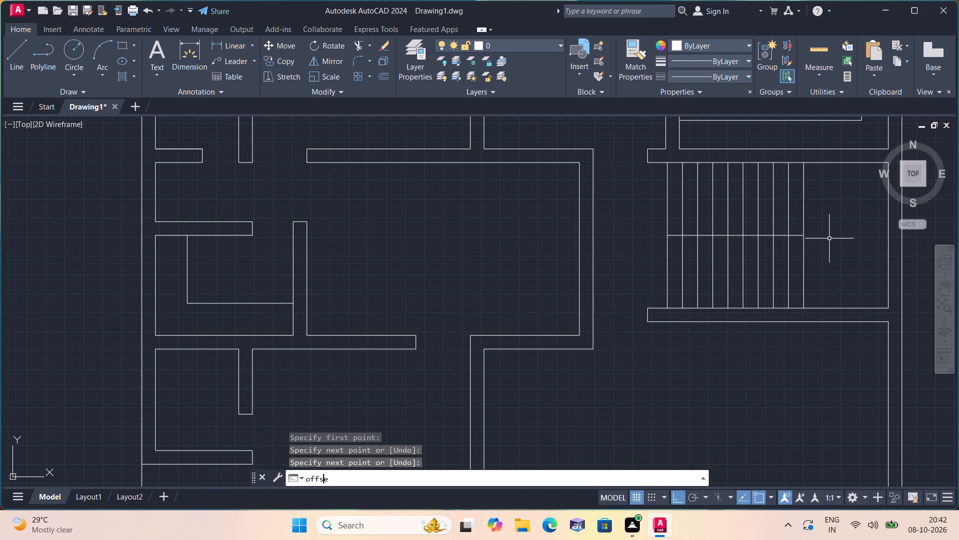
pyautogui.press('space')
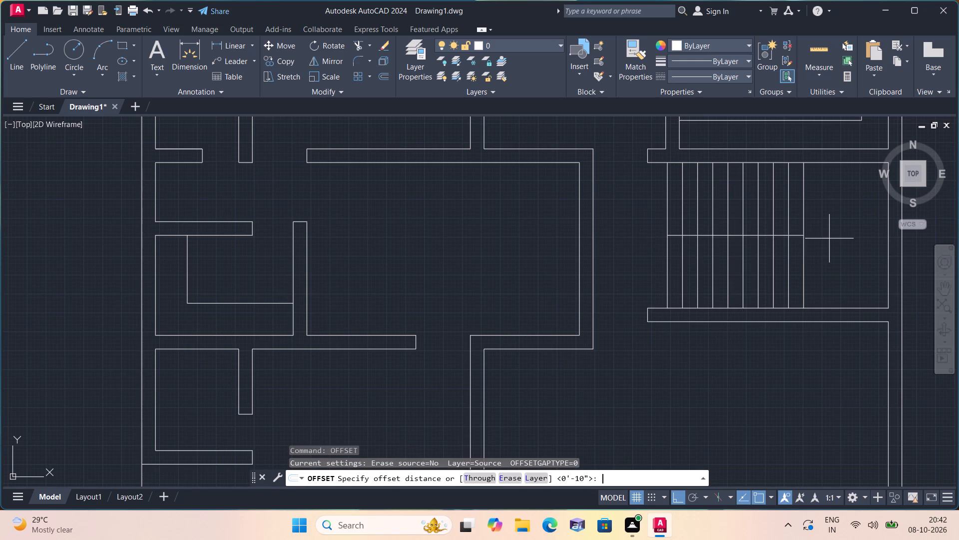
pyautogui.write('2"')
pyautogui.press('space')
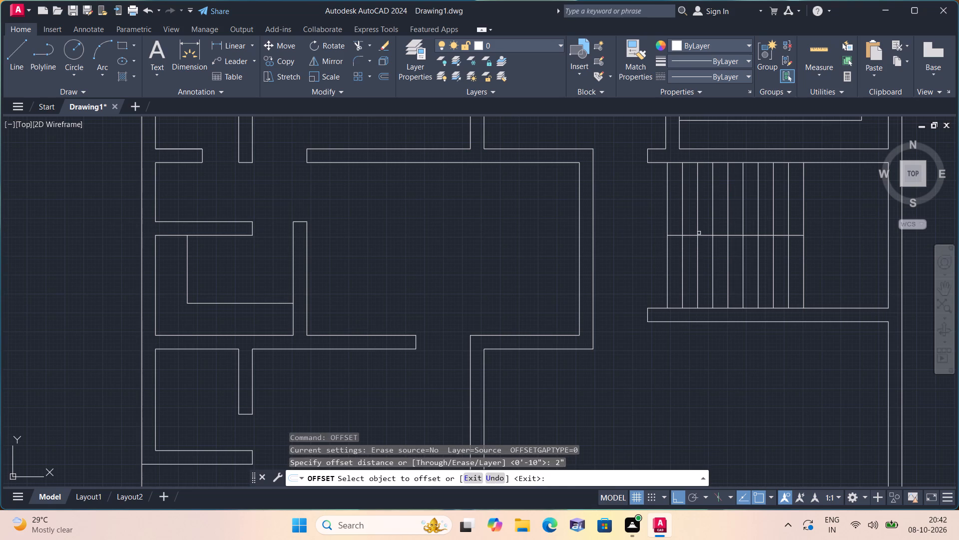
pyautogui.click(703, 234)
pyautogui.click(703, 212)
pyautogui.scroll(1, 706, 222)
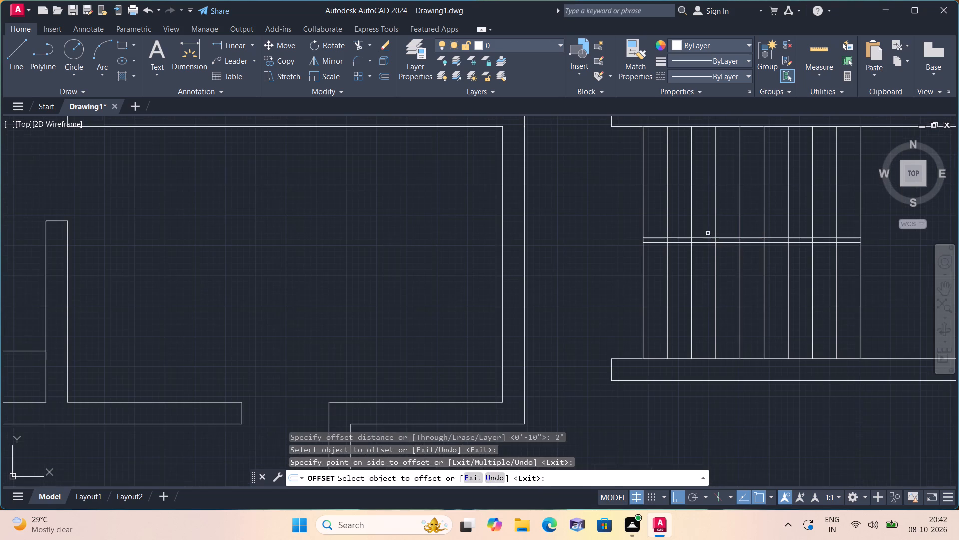
pyautogui.click(709, 243)
pyautogui.click(707, 272)
pyautogui.press('space')
pyautogui.scroll(1, 706, 273)
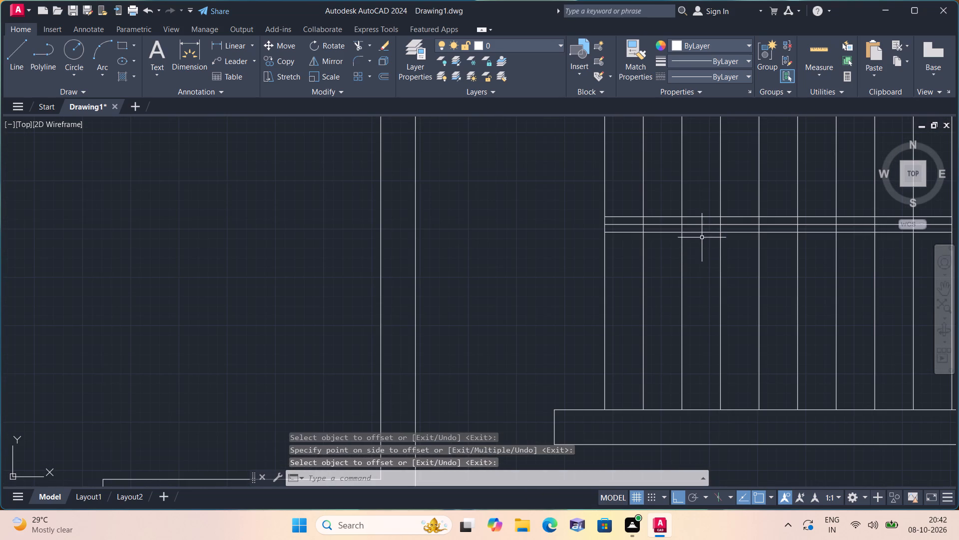
pyautogui.click(701, 226)
pyautogui.press('Delete')
# Trim the tread line segments between the two horizontal lines in the middle of the staircase.
pyautogui.scroll(-1, 703, 236)
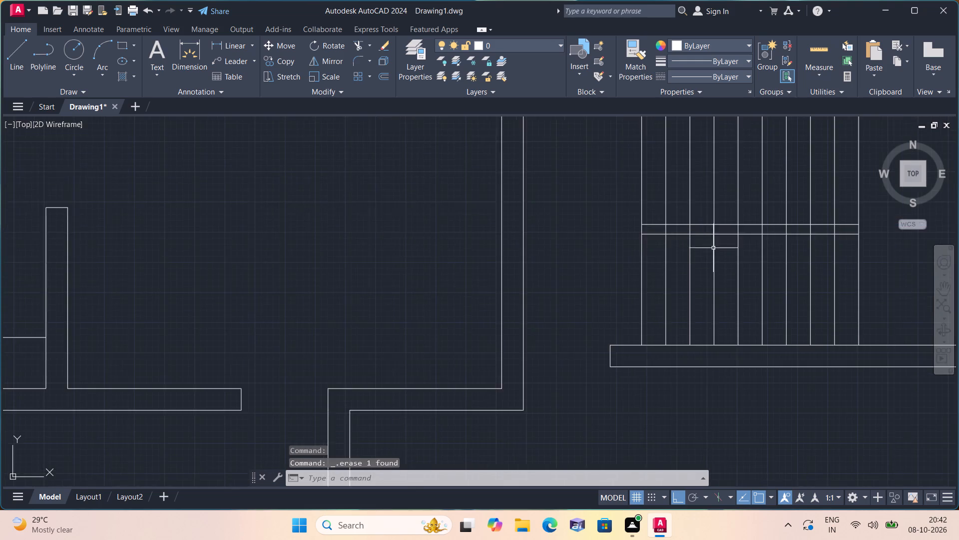
pyautogui.moveTo(708, 248); pyautogui.dragTo(608, 255, button='middle')
pyautogui.write('trim')
pyautogui.press('space')
pyautogui.scroll(1, 593, 241)
pyautogui.click(537, 234)
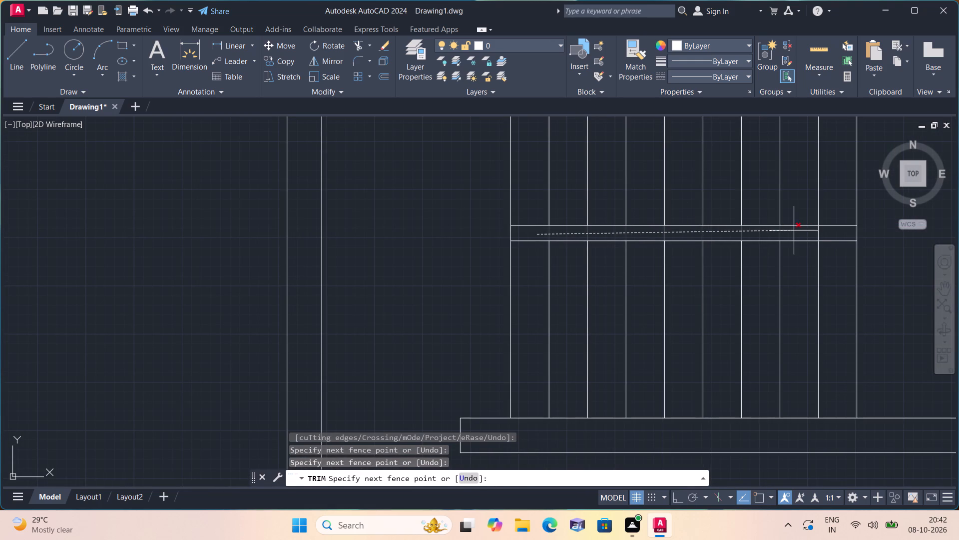
pyautogui.click(823, 235)
pyautogui.press('Escape')
# Draw the stair path line about 8'-9" rightward through the lower flight, up across the landing, and back through the upper flight to the leftmost tread line.
pyautogui.scroll(-1, 818, 236)
pyautogui.moveTo(757, 272); pyautogui.dragTo(617, 284, button='middle')
pyautogui.scroll(-2, 616, 289)
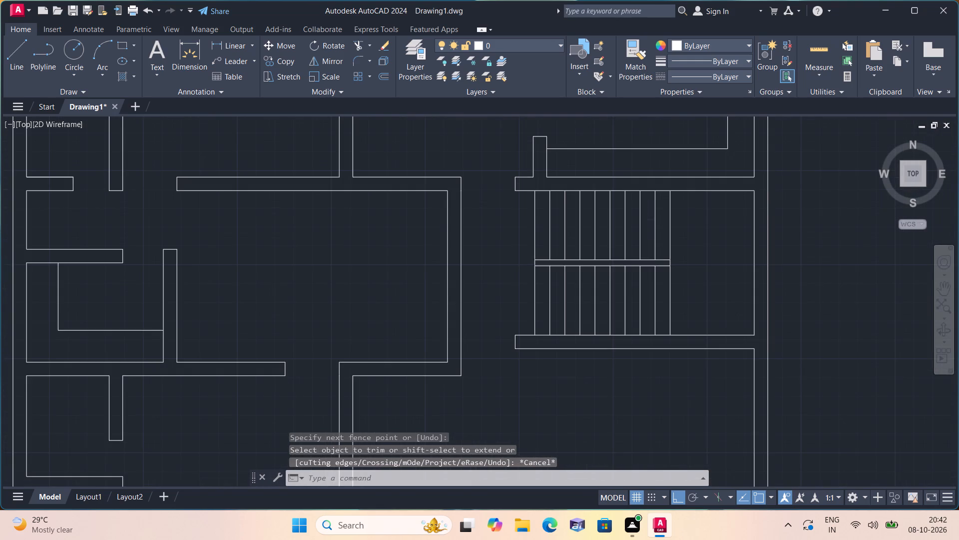
pyautogui.moveTo(620, 292); pyautogui.dragTo(625, 260, button='middle')
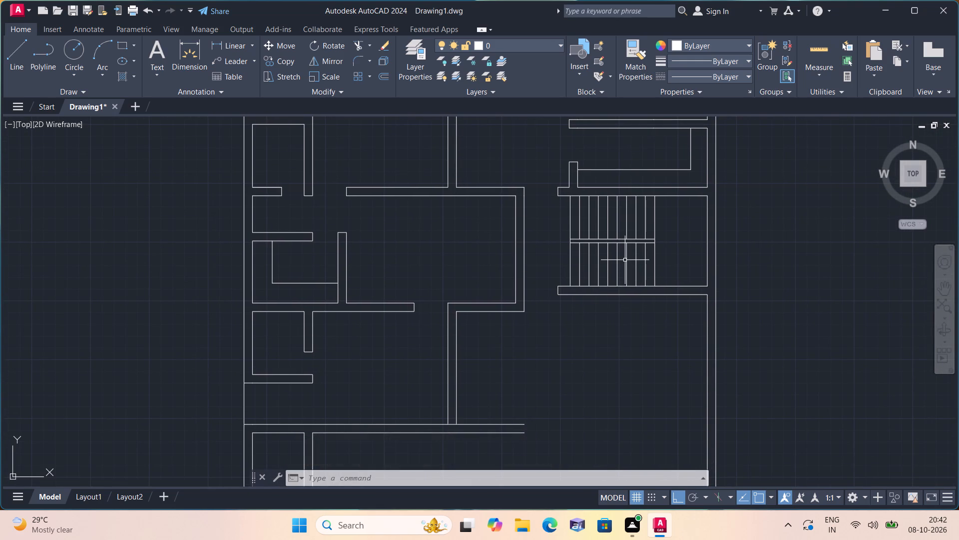
pyautogui.write('l')
pyautogui.press('space')
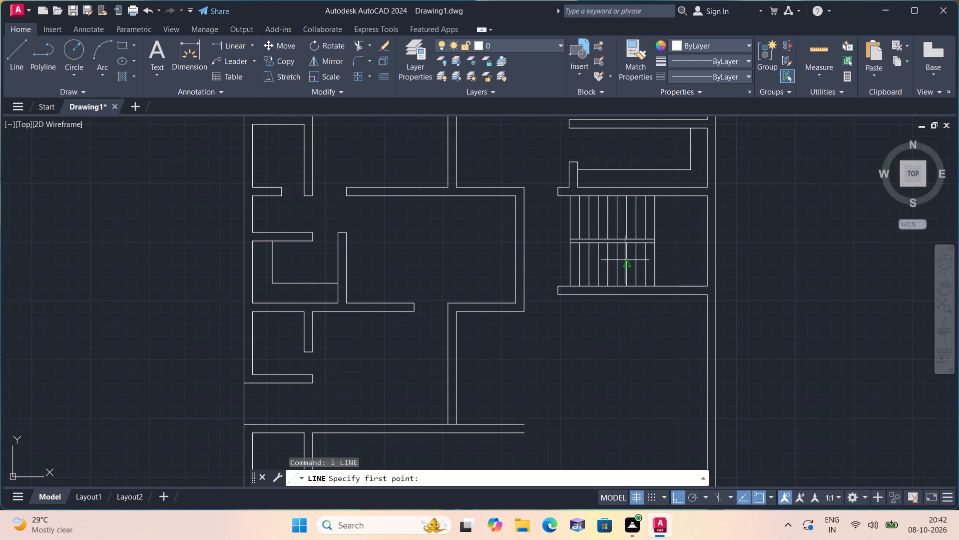
pyautogui.click(570, 265)
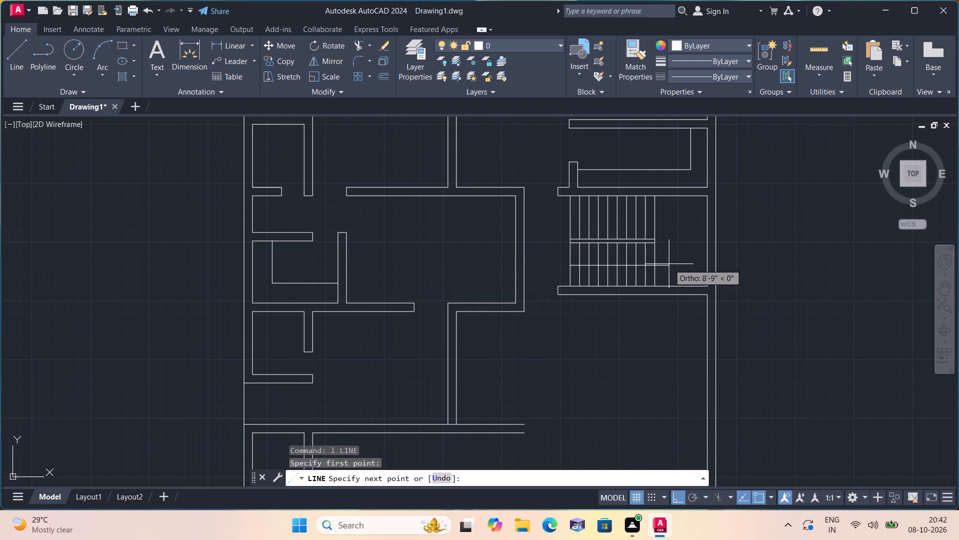
pyautogui.click(669, 264)
pyautogui.click(667, 218)
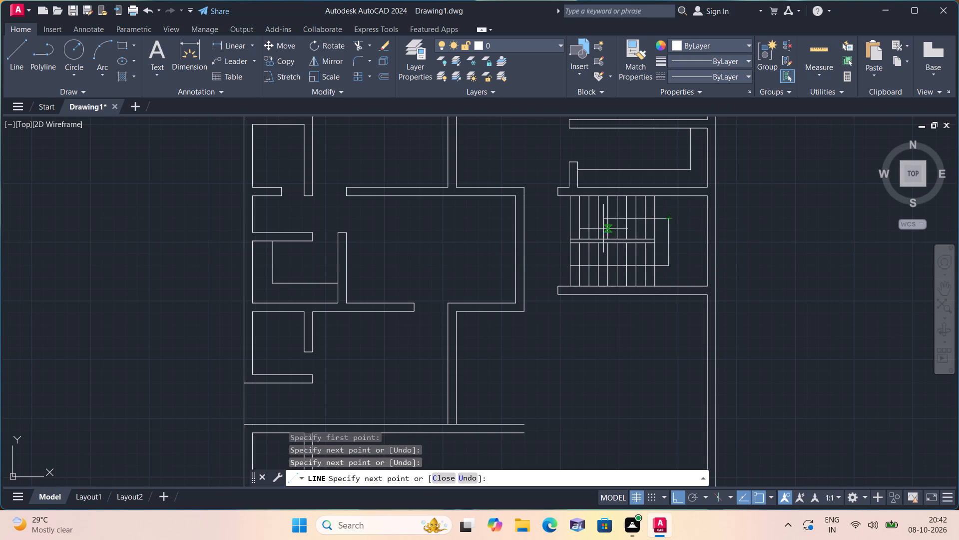
pyautogui.scroll(2, 597, 229)
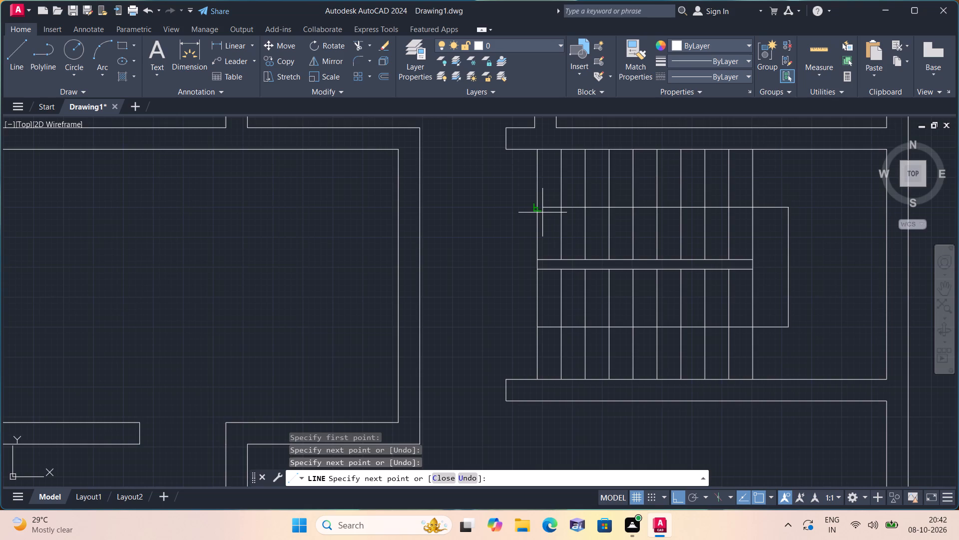
pyautogui.scroll(1, 542, 212)
pyautogui.click(536, 208)
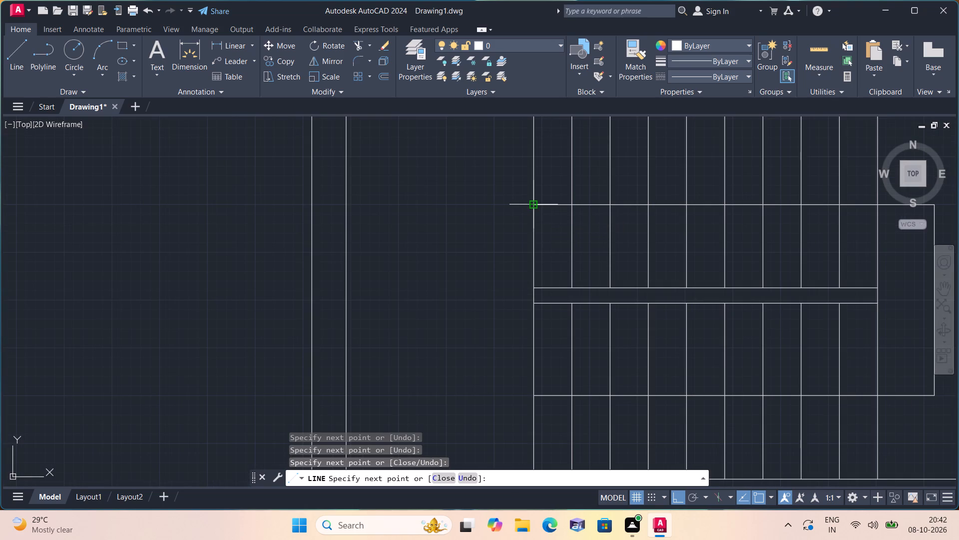
# Draw an arrowhead at the upper-flight end of the path line: one diagonal stroke mirrored about the path line, keeping the original.
pyautogui.press('F8')
pyautogui.click(609, 168)
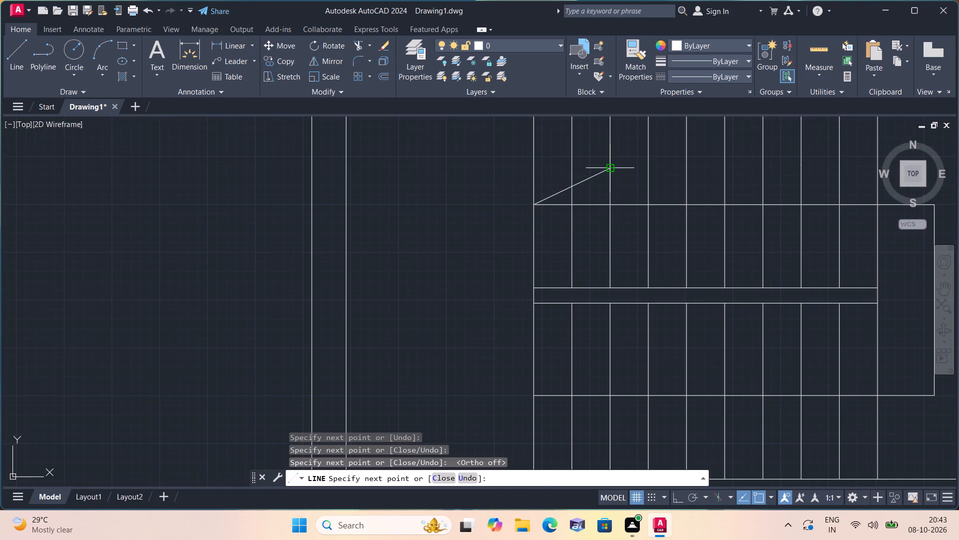
pyautogui.press('F8')
pyautogui.press('Escape')
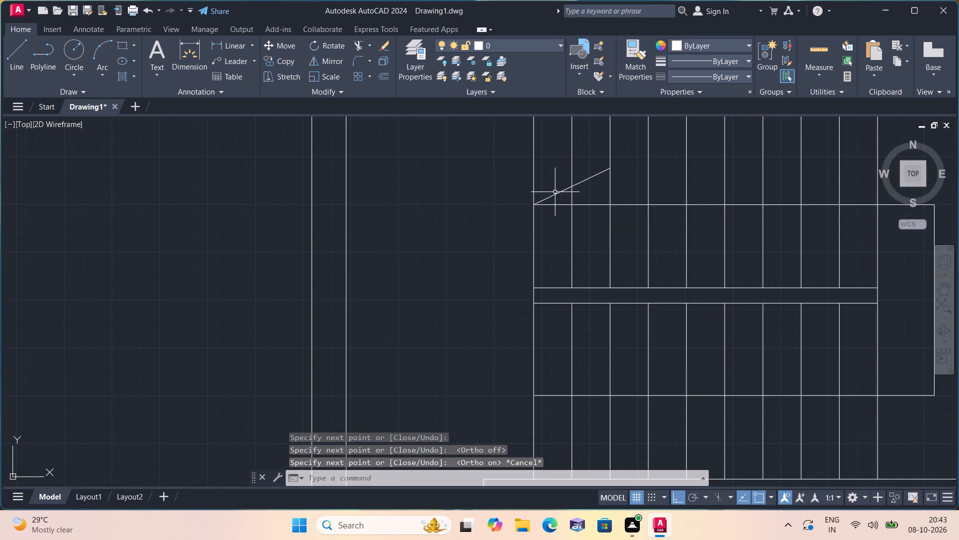
pyautogui.click(579, 189)
pyautogui.click(582, 172)
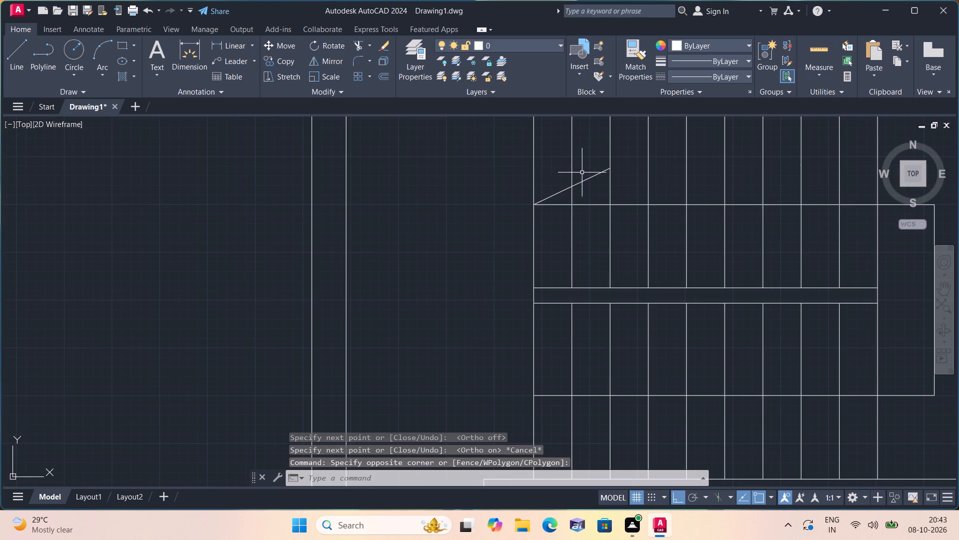
pyautogui.click(589, 189)
pyautogui.click(587, 172)
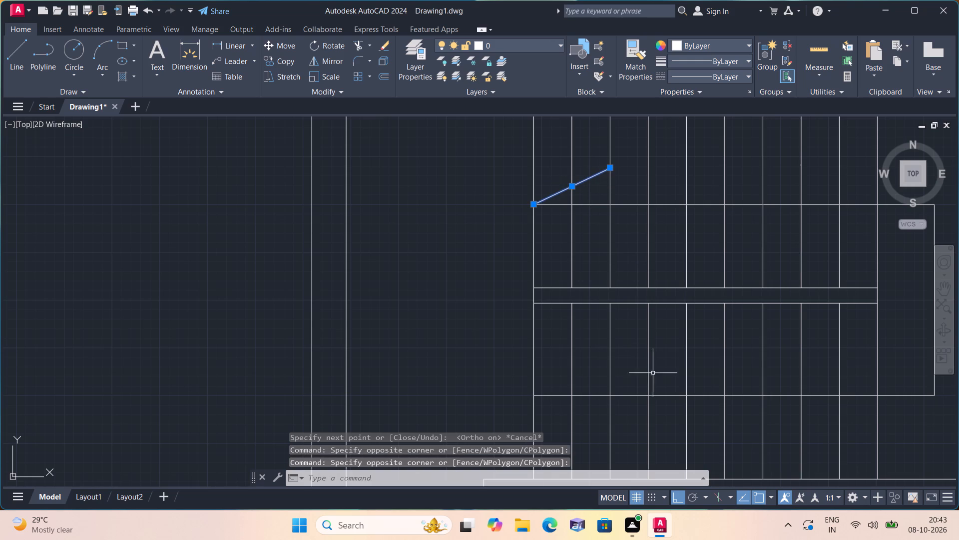
pyautogui.click(317, 60)
pyautogui.click(532, 204)
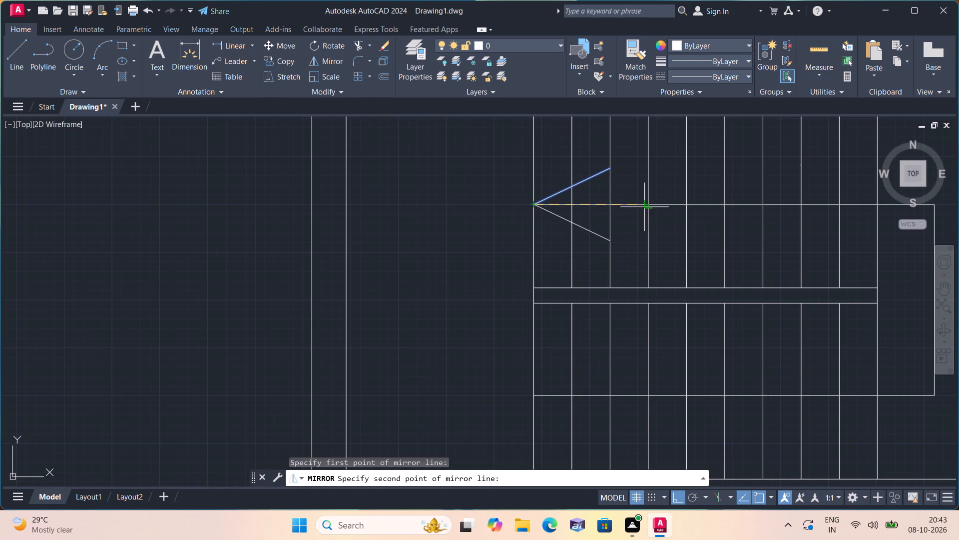
pyautogui.click(646, 207)
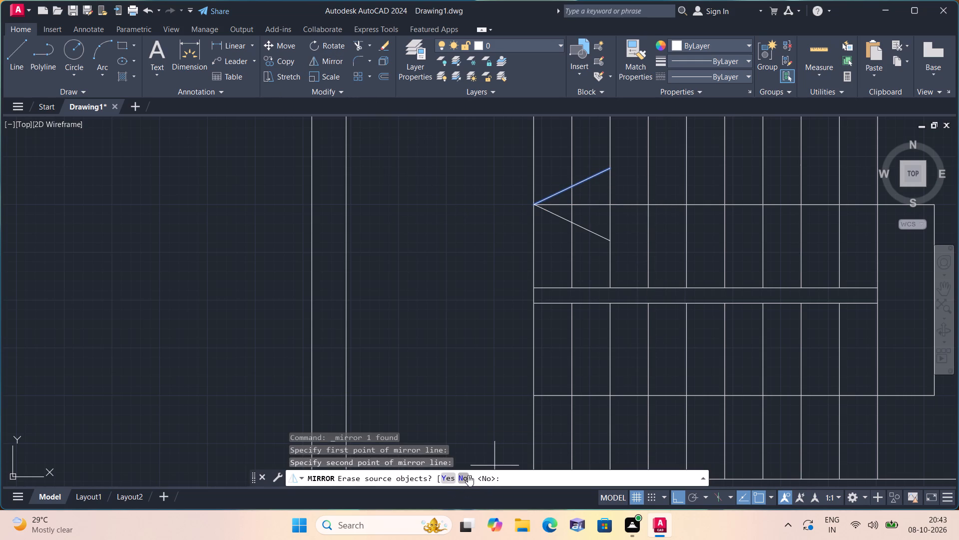
pyautogui.click(462, 475)
# Offset the inner face of the right exterior wall 11' to the left, below the staircase.
pyautogui.scroll(-2, 374, 300)
pyautogui.moveTo(414, 321); pyautogui.dragTo(408, 319, button='middle')
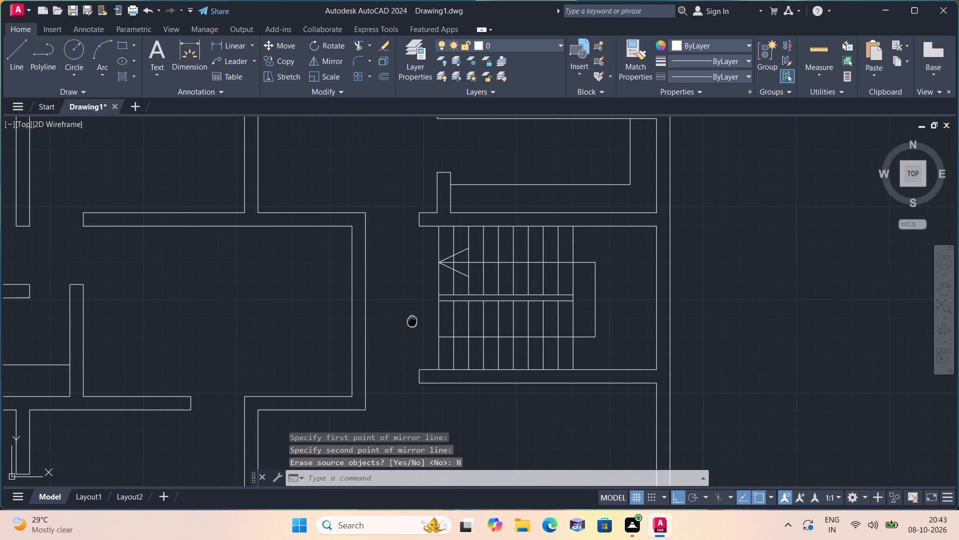
pyautogui.moveTo(408, 319); pyautogui.dragTo(427, 234, button='middle')
pyautogui.scroll(-1, 427, 234)
pyautogui.scroll(1, 427, 234)
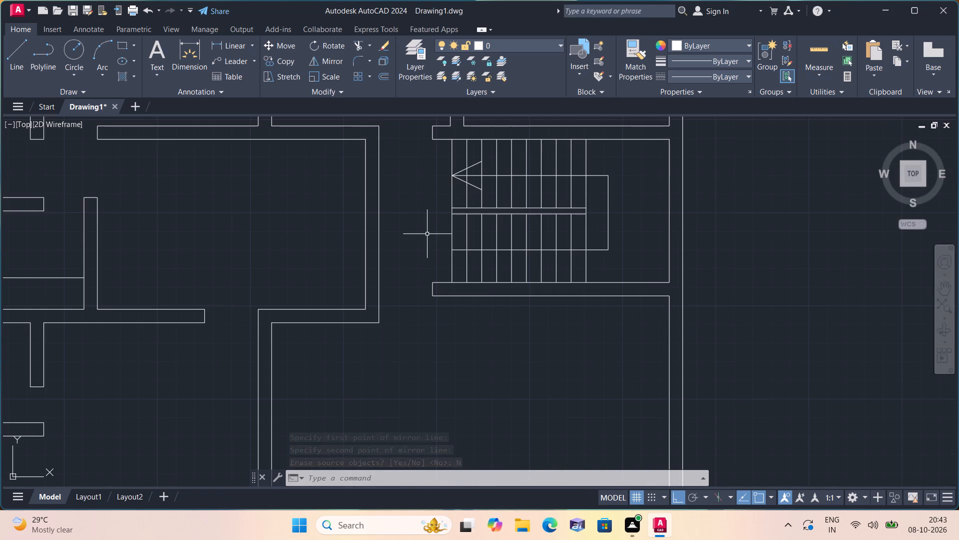
pyautogui.write('offset')
pyautogui.press('space')
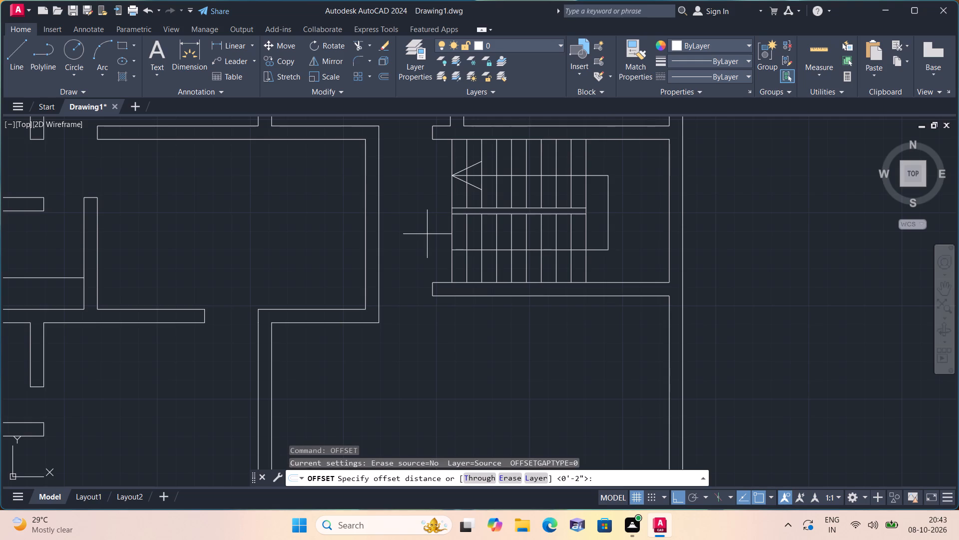
pyautogui.write("11'")
pyautogui.press('space')
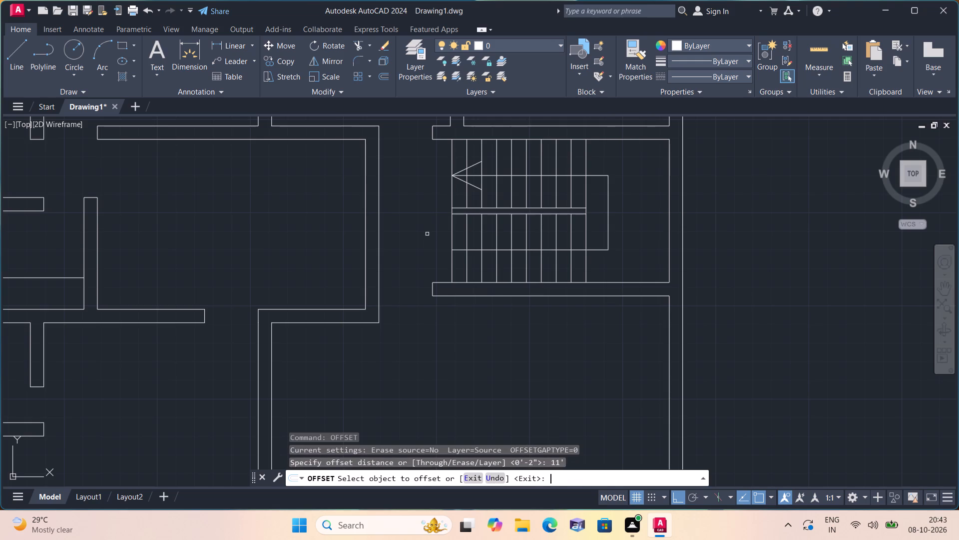
pyautogui.moveTo(490, 286); pyautogui.dragTo(475, 196, button='middle')
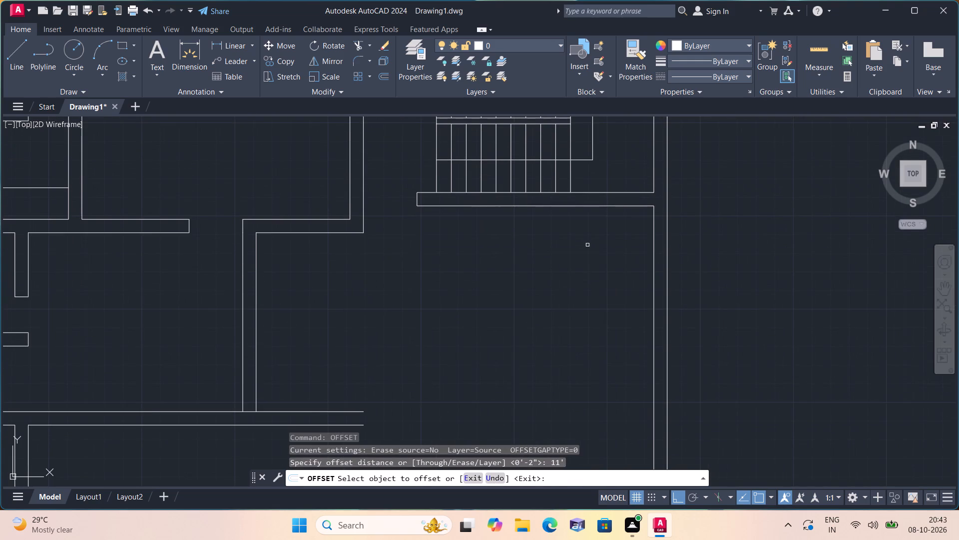
pyautogui.click(653, 243)
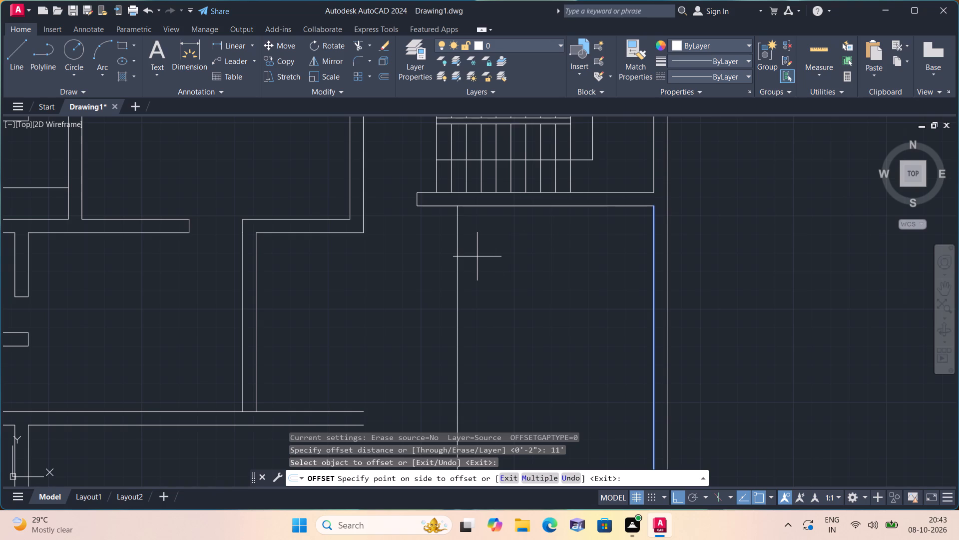
pyautogui.click(477, 256)
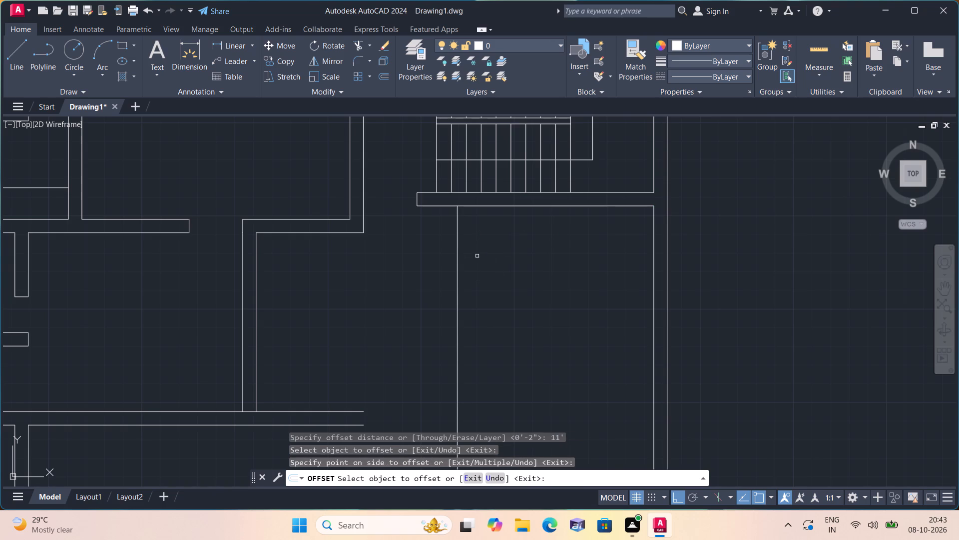
pyautogui.press('space')
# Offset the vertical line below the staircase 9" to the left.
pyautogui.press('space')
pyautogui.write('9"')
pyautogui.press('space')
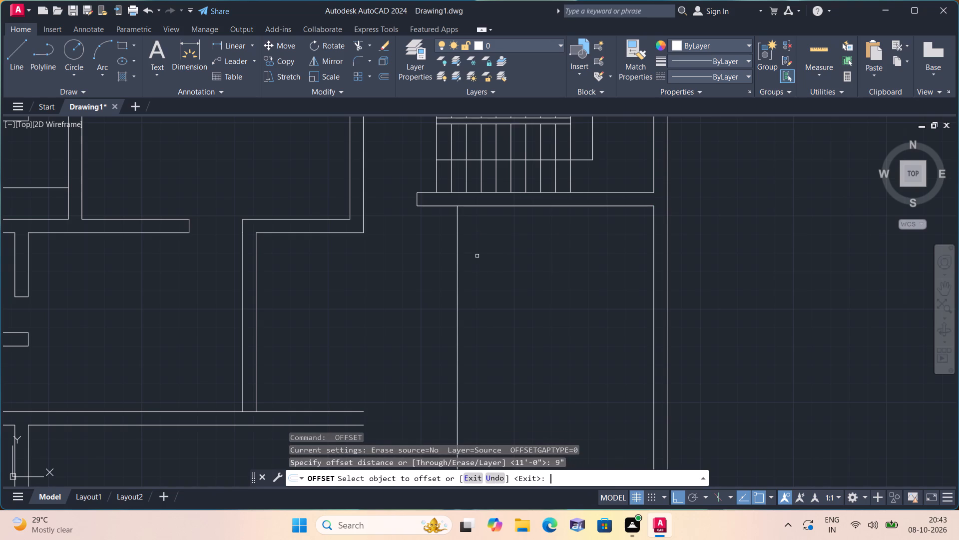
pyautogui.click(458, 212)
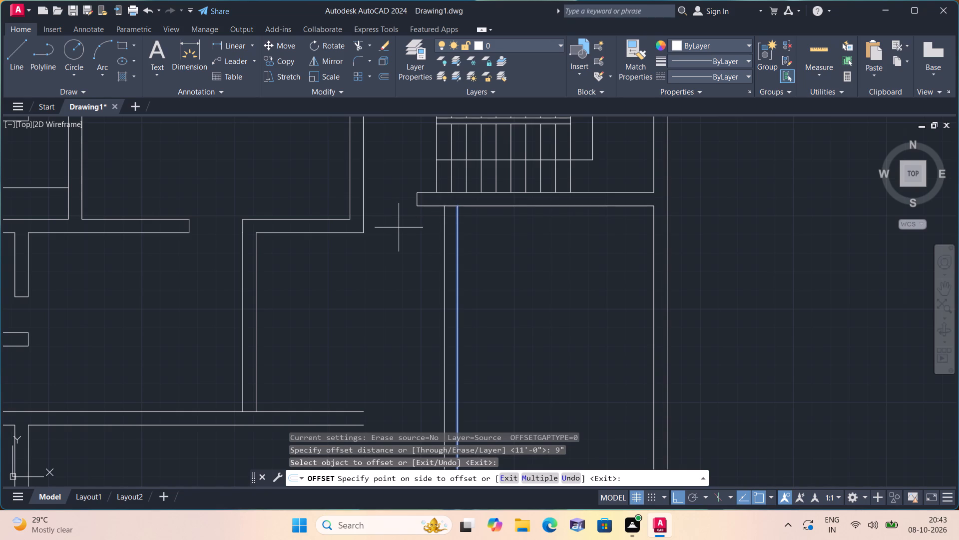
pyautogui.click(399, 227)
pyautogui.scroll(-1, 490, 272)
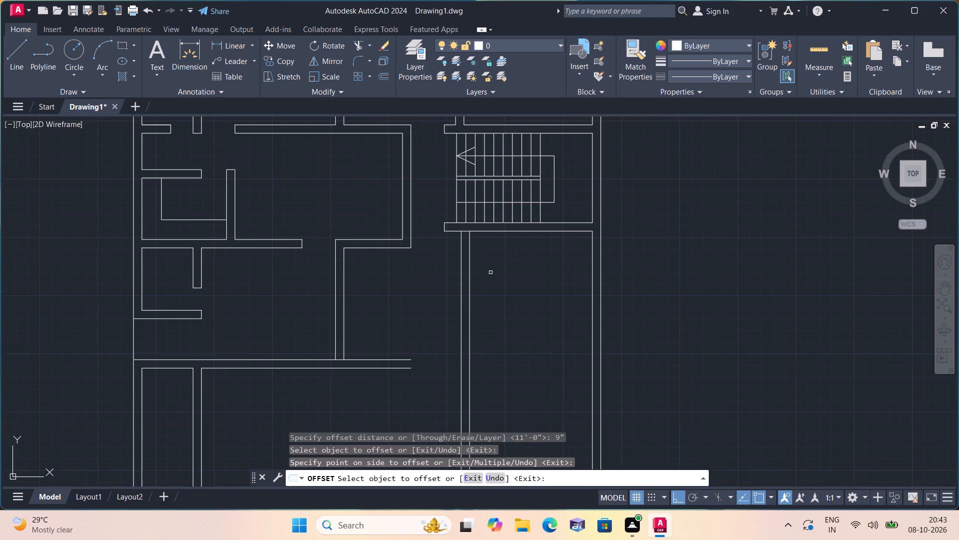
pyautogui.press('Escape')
# Delete both vertical offset lines below the staircase.
pyautogui.click(502, 279)
pyautogui.click(438, 260)
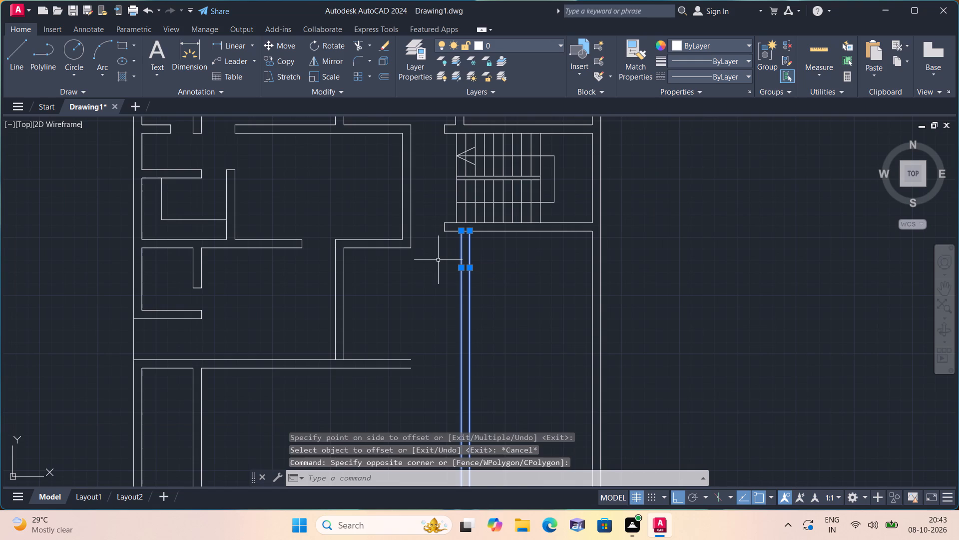
pyautogui.press('Delete')
# Draw a vertical line straight down from the lower face of the wall below the staircase, near that wall's free end.
pyautogui.write('l')
pyautogui.press('space')
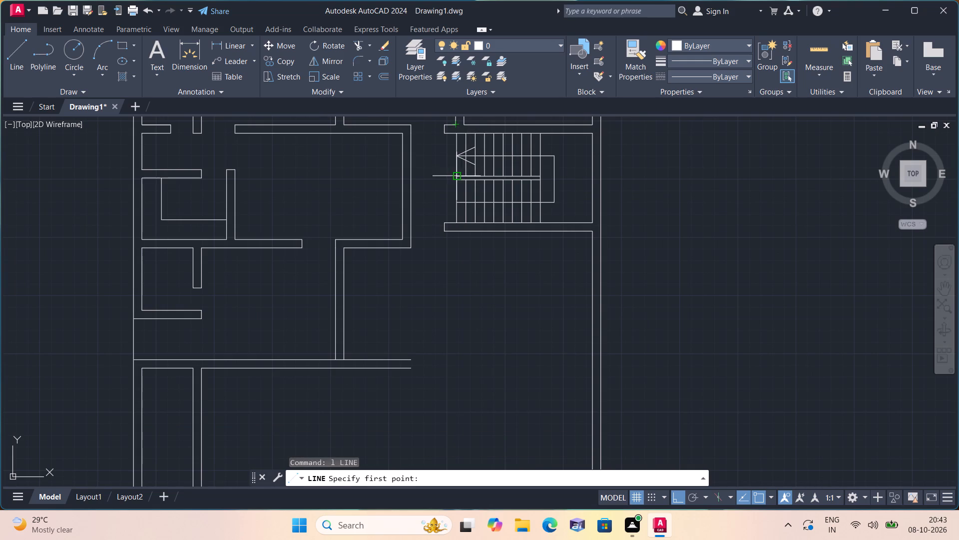
pyautogui.click(459, 231)
pyautogui.click(462, 396)
pyautogui.press('space')
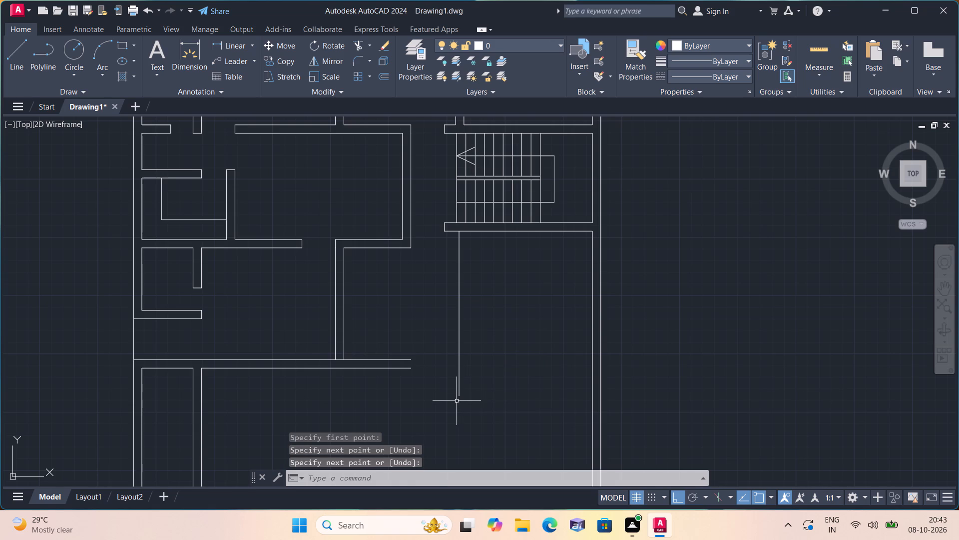
# Offset the new vertical line 9" to the right to form the wall's second face.
pyautogui.write('off')
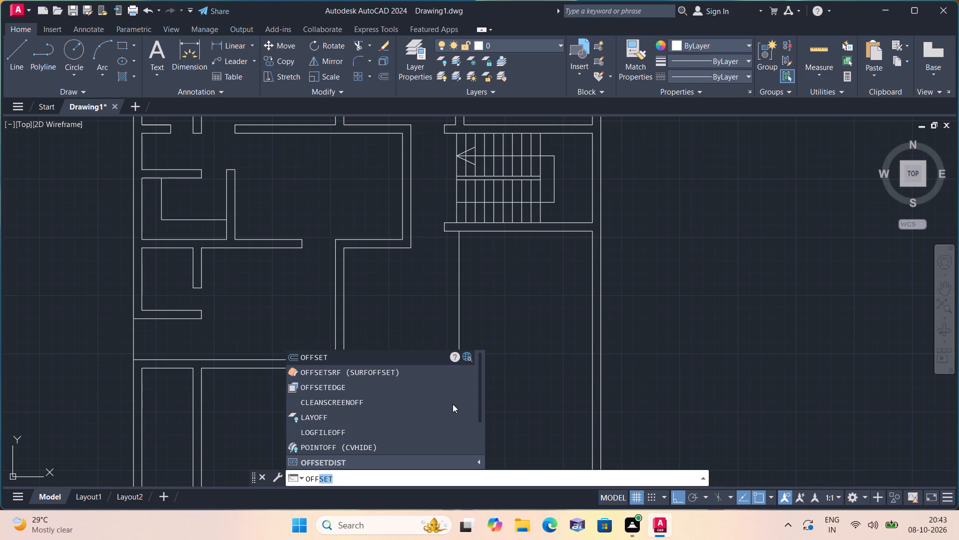
pyautogui.press('space')
pyautogui.write('9"')
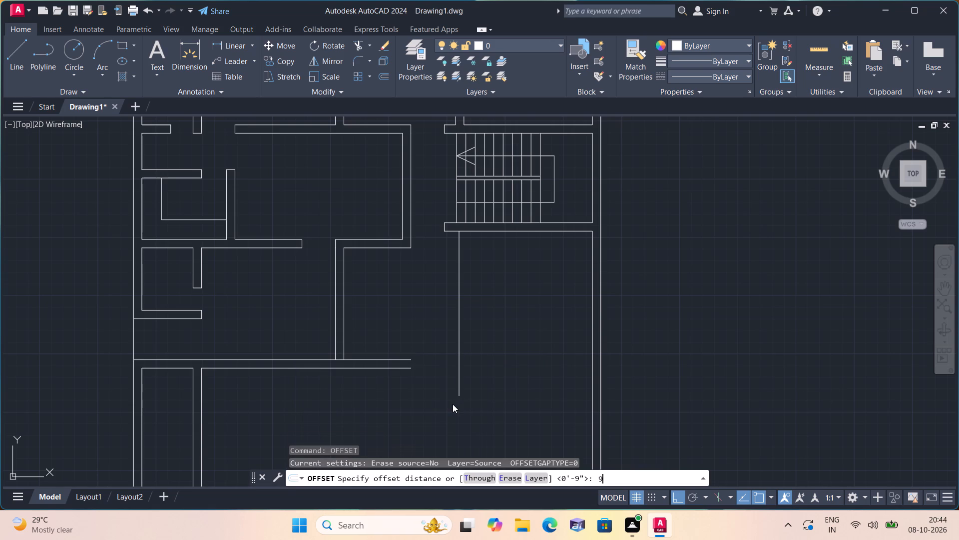
pyautogui.press('space')
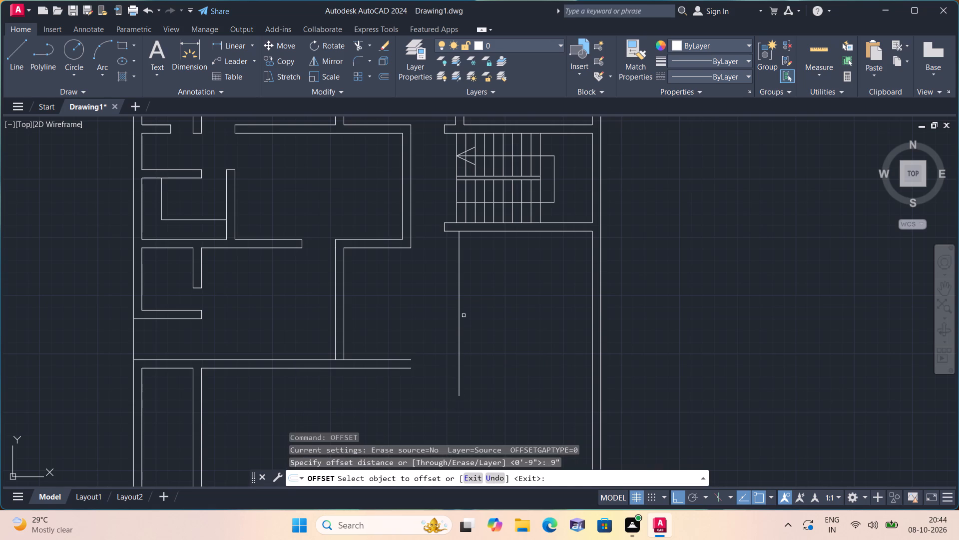
pyautogui.click(460, 303)
pyautogui.click(494, 299)
pyautogui.press('space')
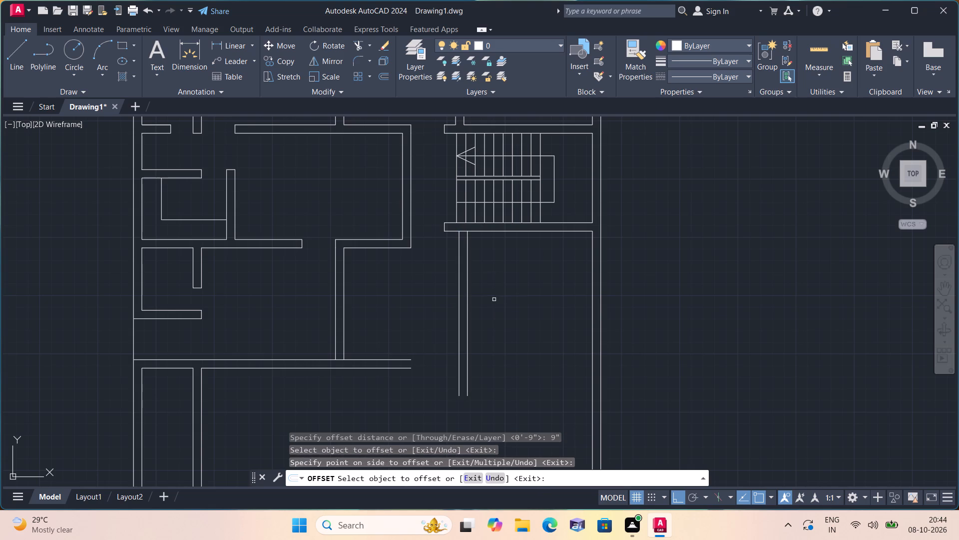
# Trim the lower face of the wall below the staircase between the two new vertical wall lines.
pyautogui.write('trim')
pyautogui.press('space')
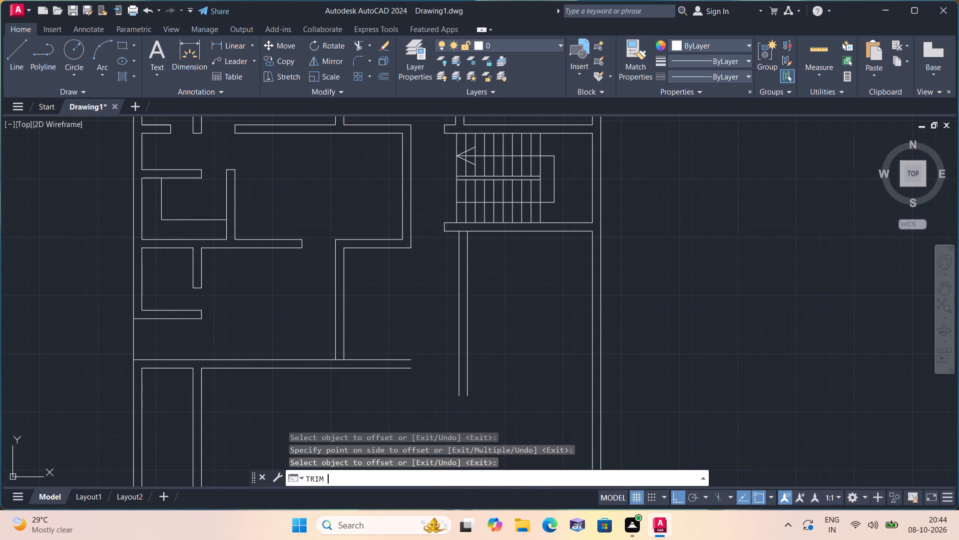
pyautogui.scroll(1, 471, 246)
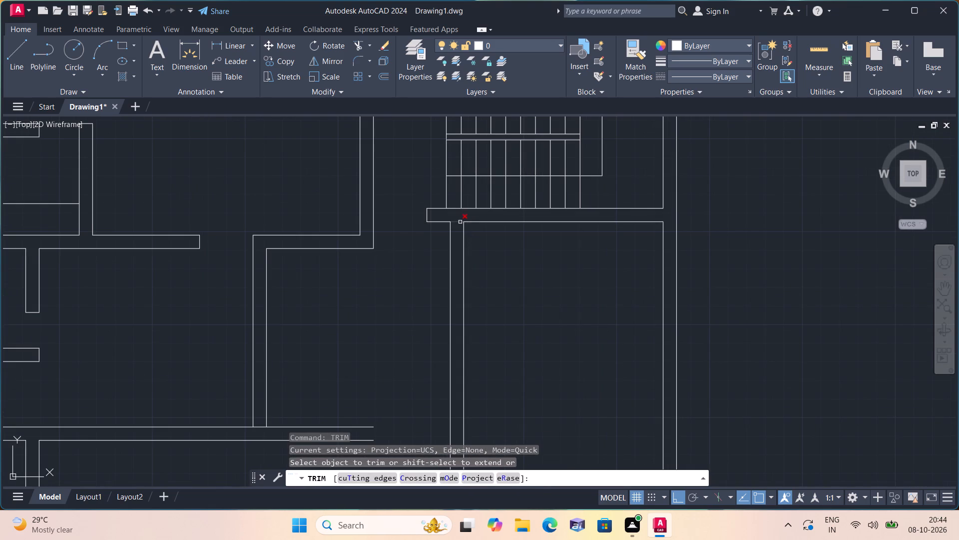
pyautogui.click(460, 221)
pyautogui.scroll(-2, 460, 221)
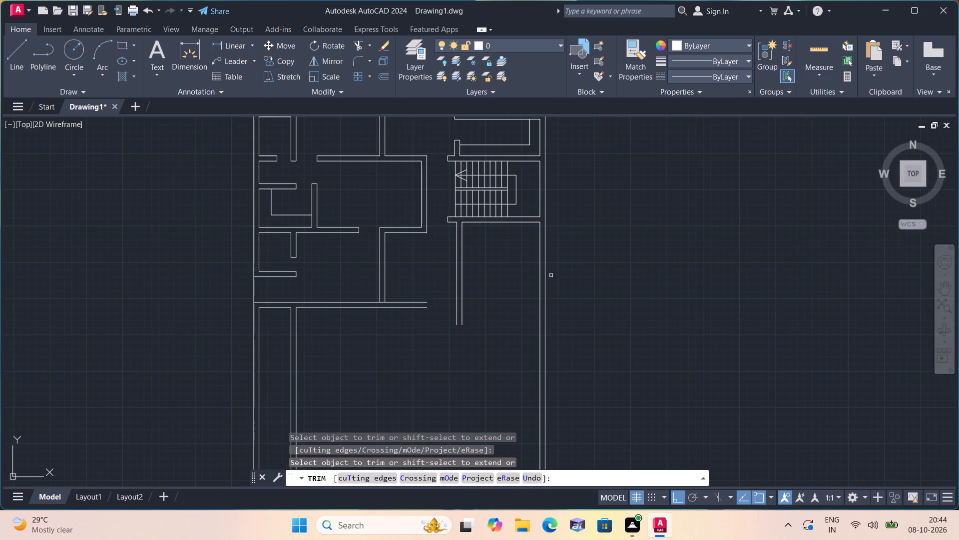
pyautogui.moveTo(624, 261); pyautogui.dragTo(603, 231, button='middle')
pyautogui.scroll(-1, 602, 230)
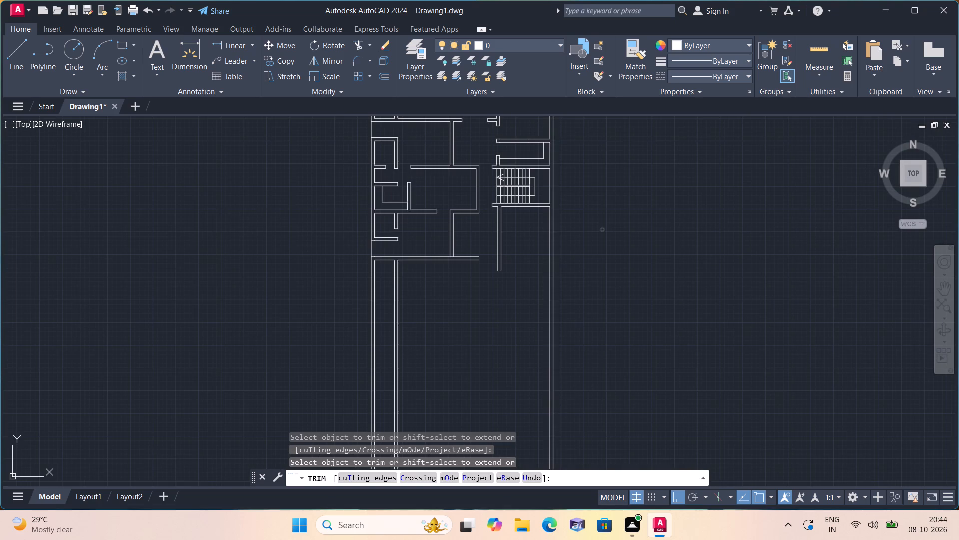
pyautogui.press('space')
# Offset the lower face of the wall below the staircase 6' downward.
pyautogui.write('o')
pyautogui.write('ff')
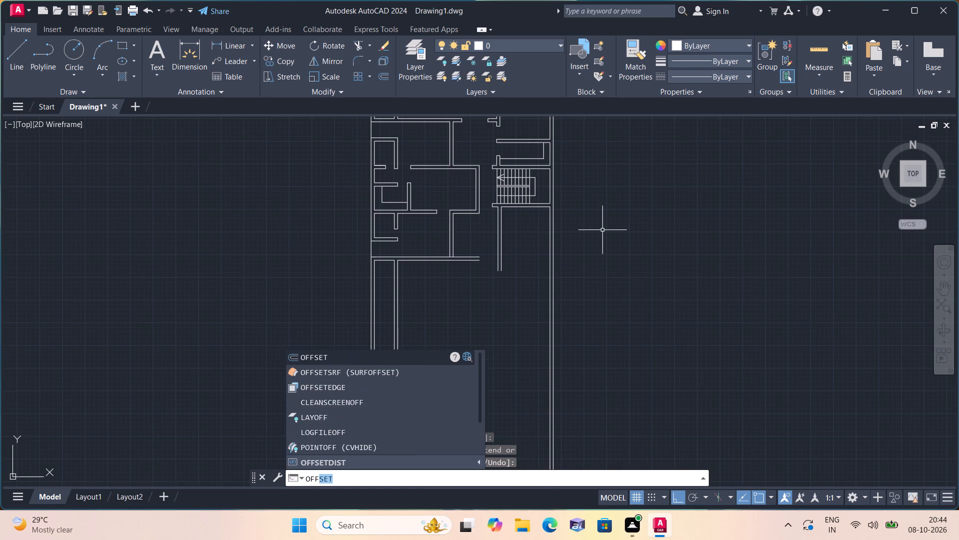
pyautogui.press('space')
pyautogui.write("6'")
pyautogui.press('space')
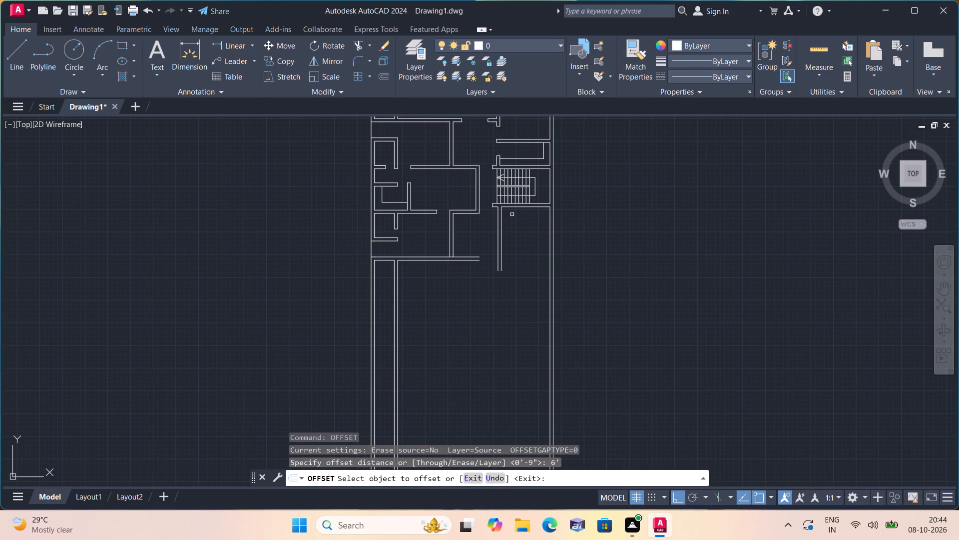
pyautogui.scroll(2, 509, 210)
pyautogui.click(515, 200)
pyautogui.click(542, 274)
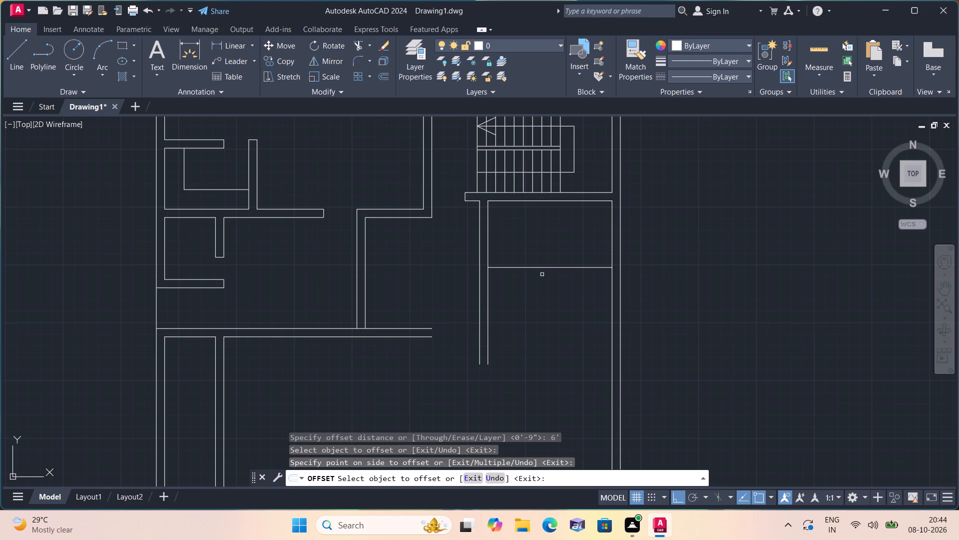
pyautogui.press('space')
# Offset the new horizontal line 9" downward to form the second face of the cross wall.
pyautogui.press('space')
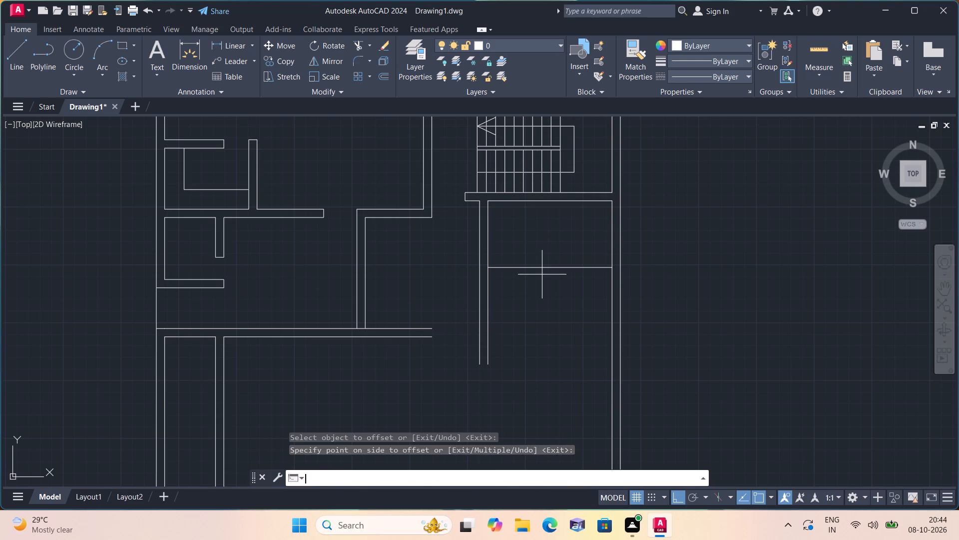
pyautogui.write('9"')
pyautogui.press('space')
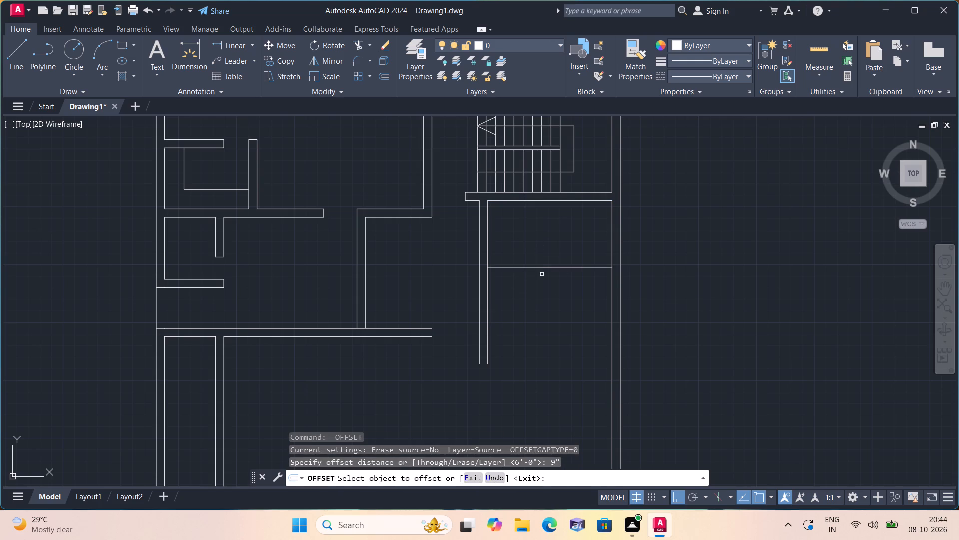
pyautogui.click(540, 267)
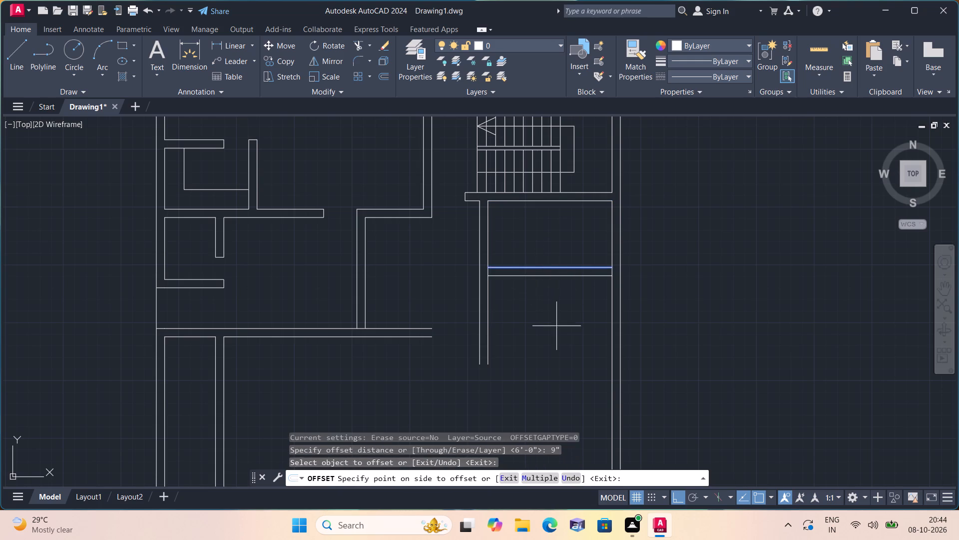
pyautogui.click(556, 327)
pyautogui.press('space')
# Extend both cross wall lines leftward to the outer left face of the new vertical wall.
pyautogui.write('exte')
pyautogui.press('space')
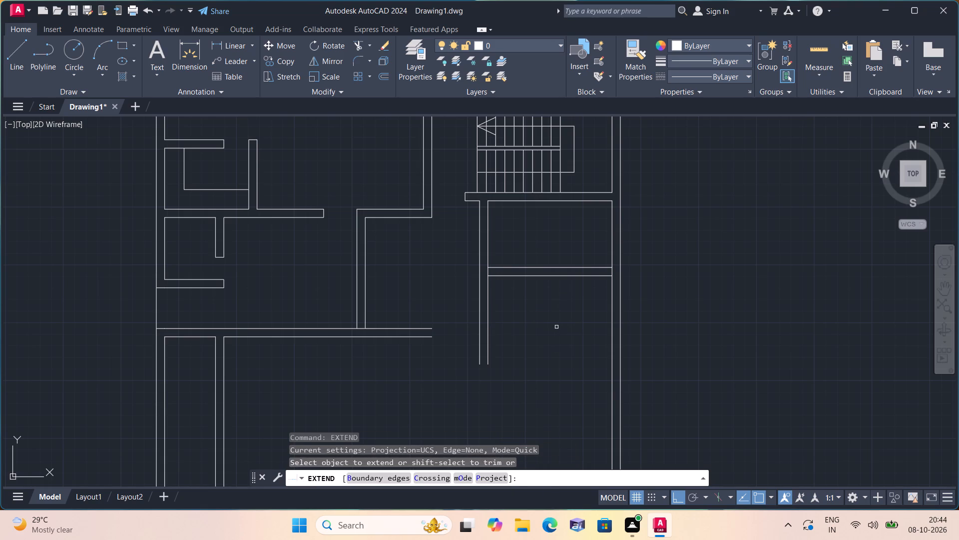
pyautogui.click(526, 254)
pyautogui.click(529, 319)
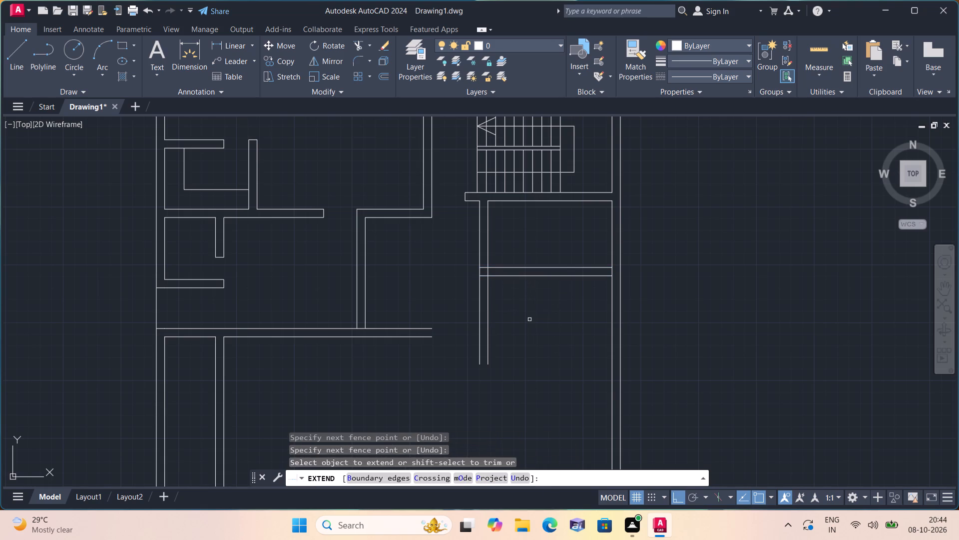
pyautogui.press('space')
# Trim the vertical wall faces between the two cross wall lines at the left partition and the right exterior wall.
pyautogui.write('tr')
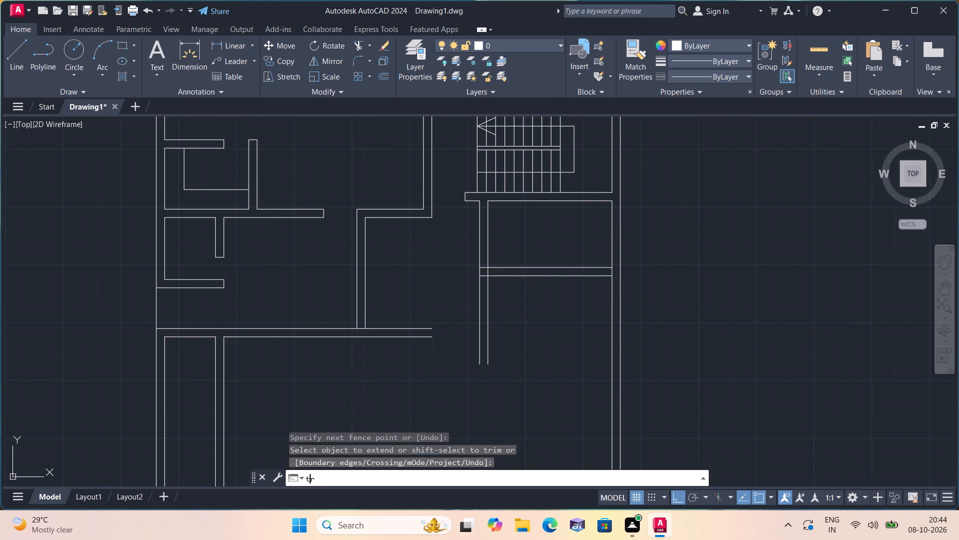
pyautogui.write('im')
pyautogui.press('space')
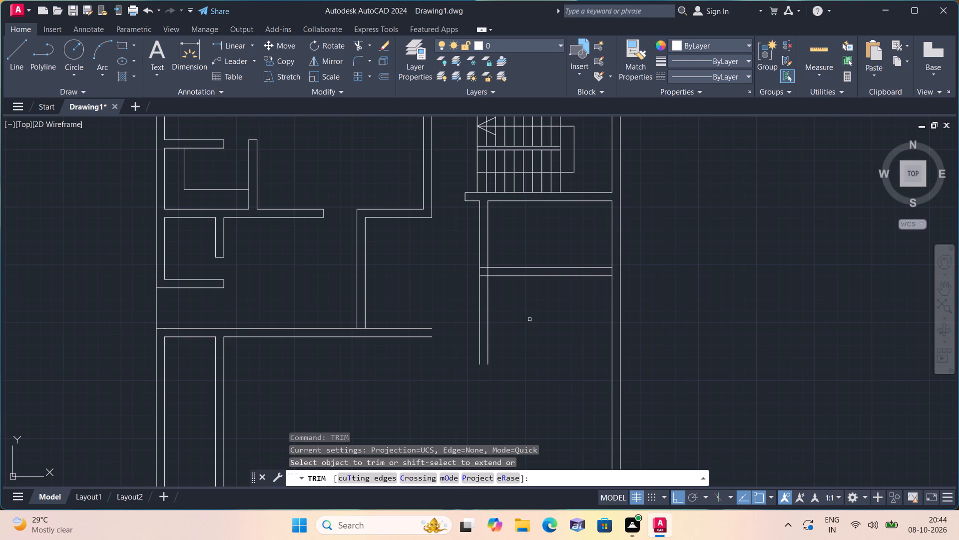
pyautogui.scroll(1, 499, 269)
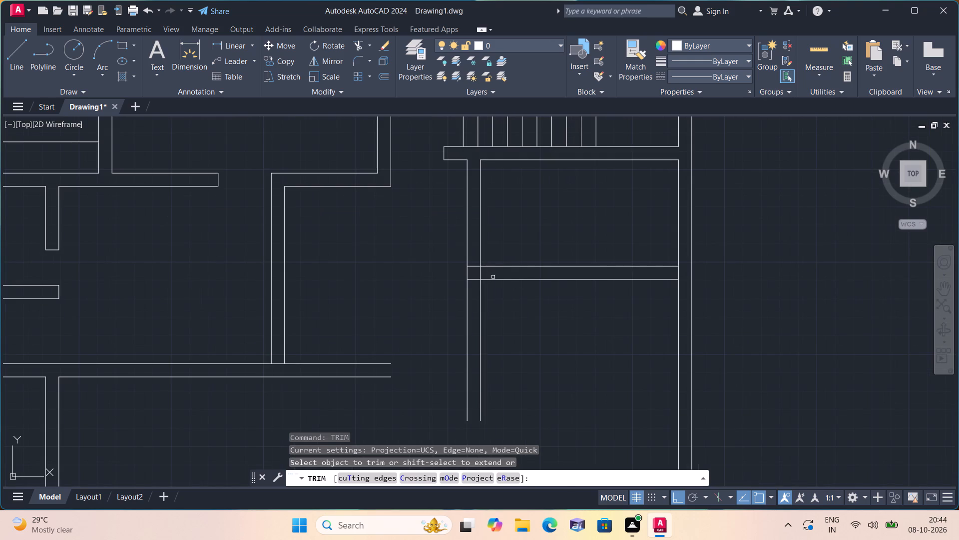
pyautogui.click(480, 273)
pyautogui.scroll(-1, 480, 273)
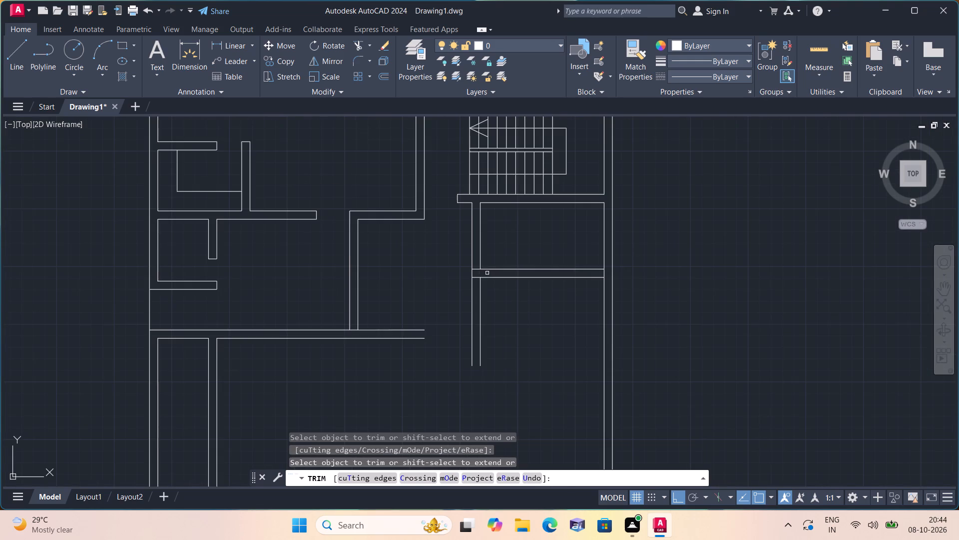
pyautogui.click(604, 273)
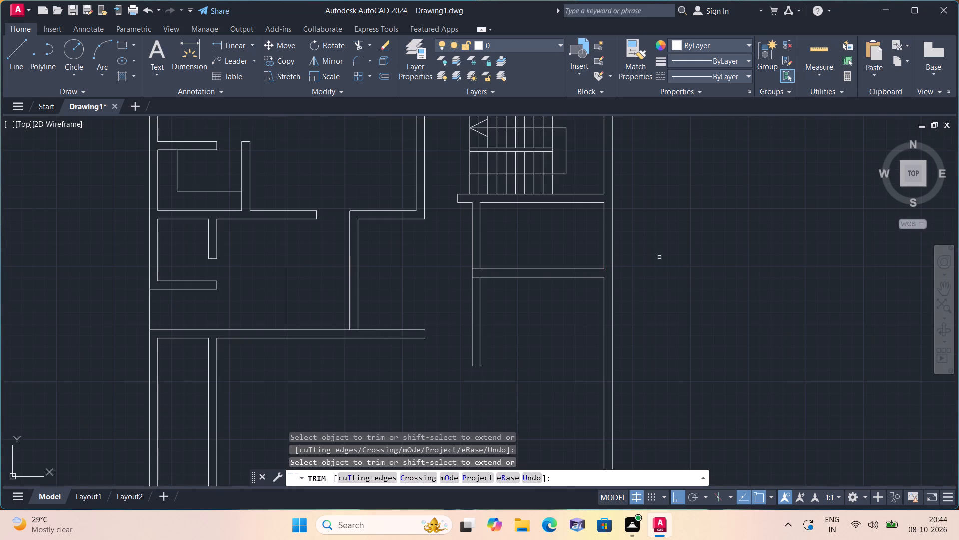
pyautogui.press('space')
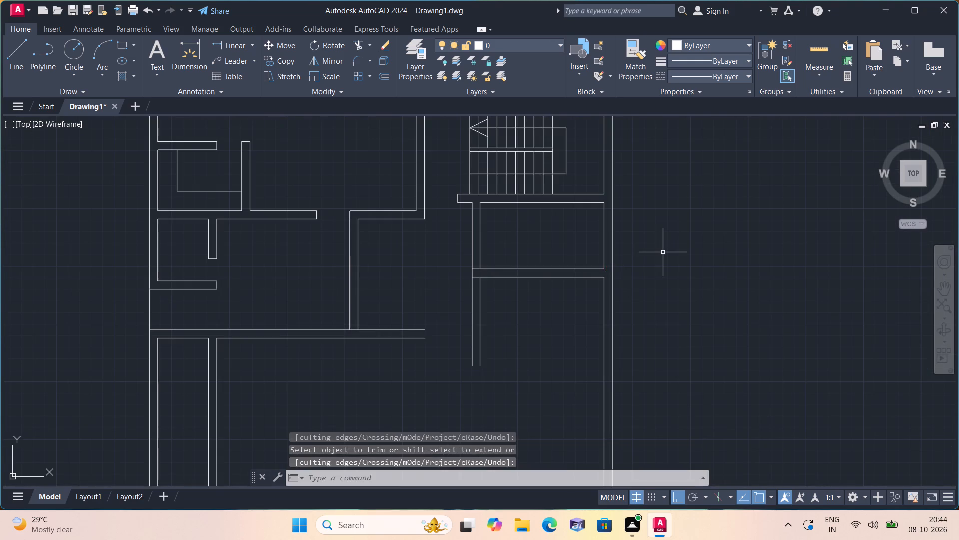
# Draw a door jamb line across the left partition, 3' above the upper face of the cross wall.
pyautogui.write('l')
pyautogui.press('space')
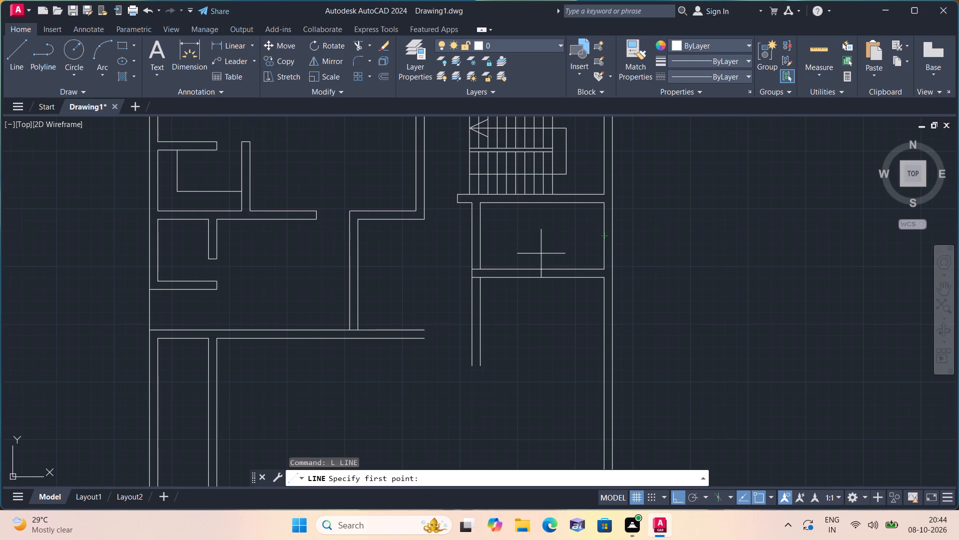
pyautogui.click(481, 268)
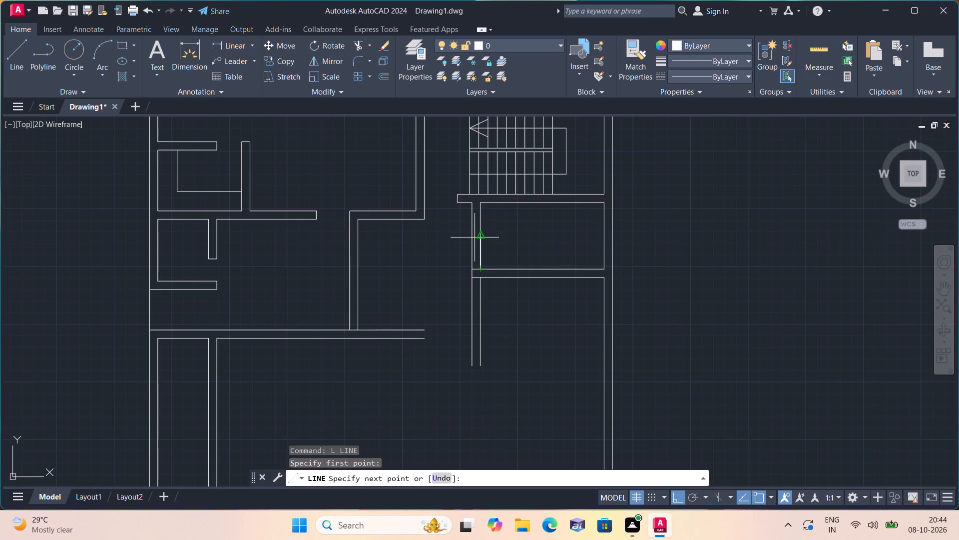
pyautogui.write("3'")
pyautogui.press('space')
pyautogui.scroll(1, 446, 247)
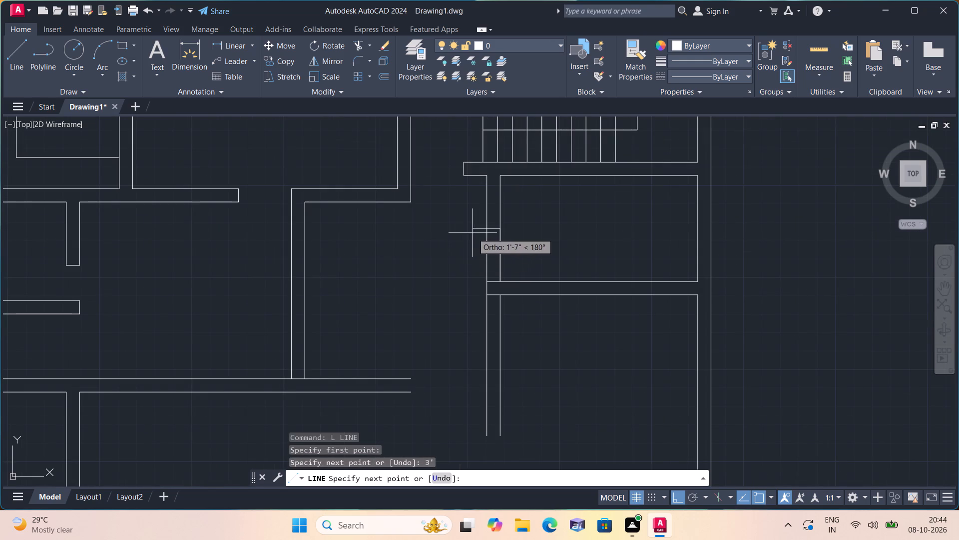
pyautogui.click(487, 229)
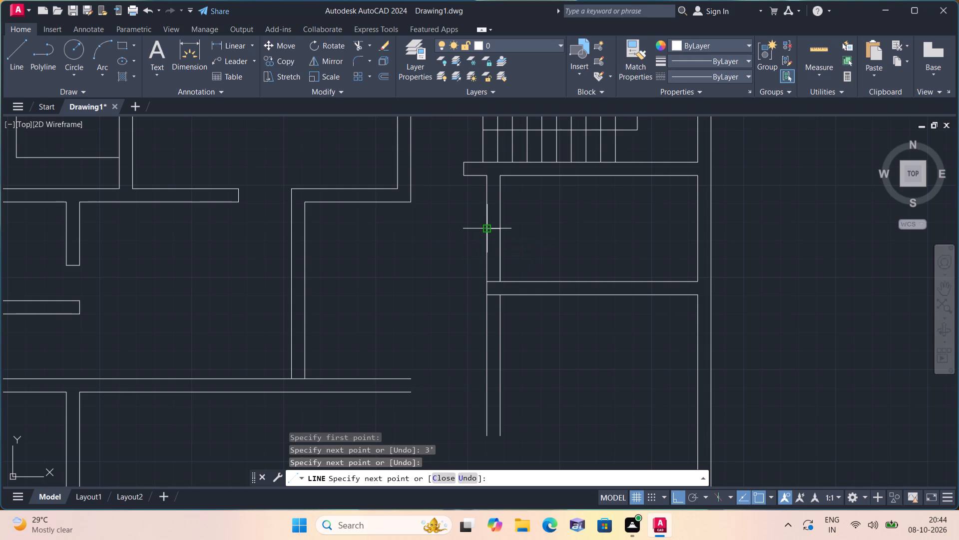
pyautogui.press('space')
# Trim both faces of the left partition between the jamb line and the cross wall to open the 3' doorway.
pyautogui.write('trim')
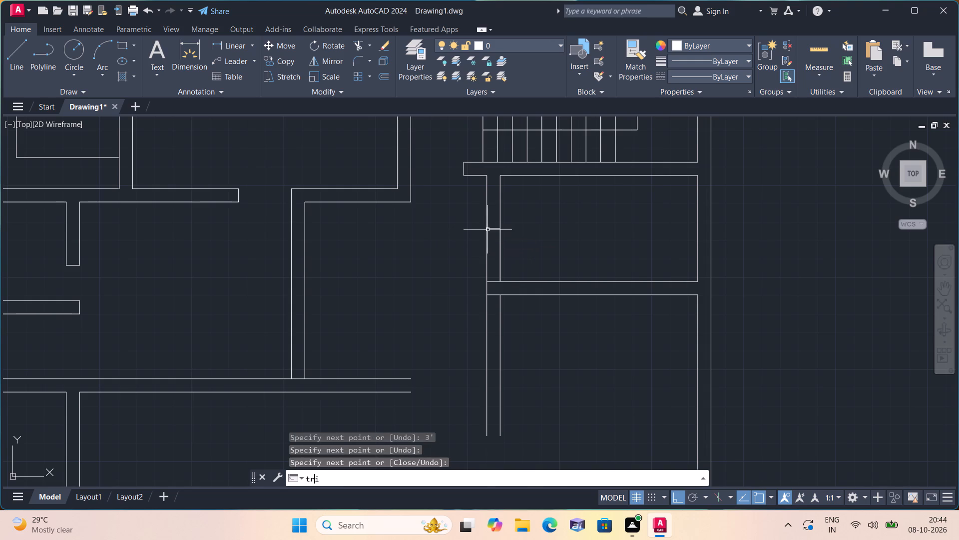
pyautogui.press('space')
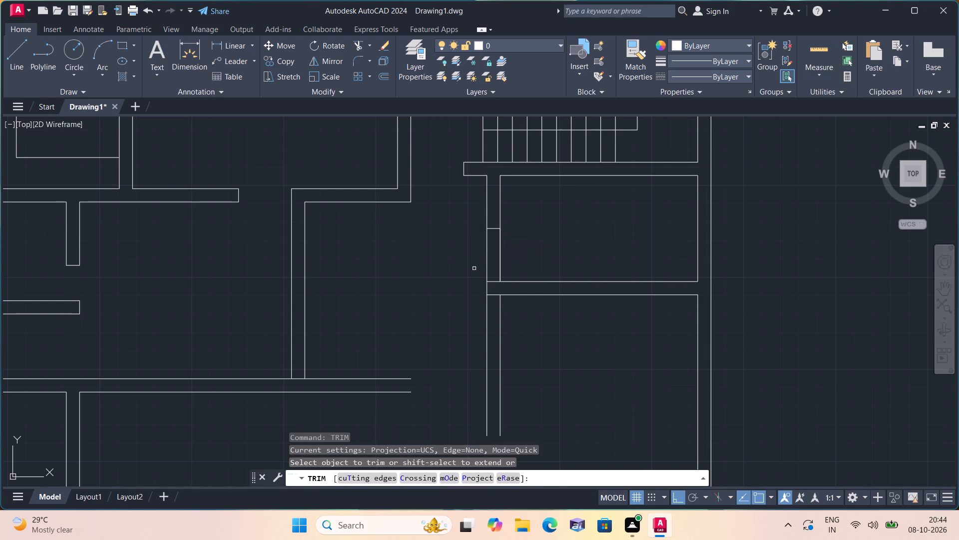
pyautogui.click(464, 258)
pyautogui.click(532, 252)
pyautogui.moveTo(532, 252); pyautogui.dragTo(514, 206, button='middle')
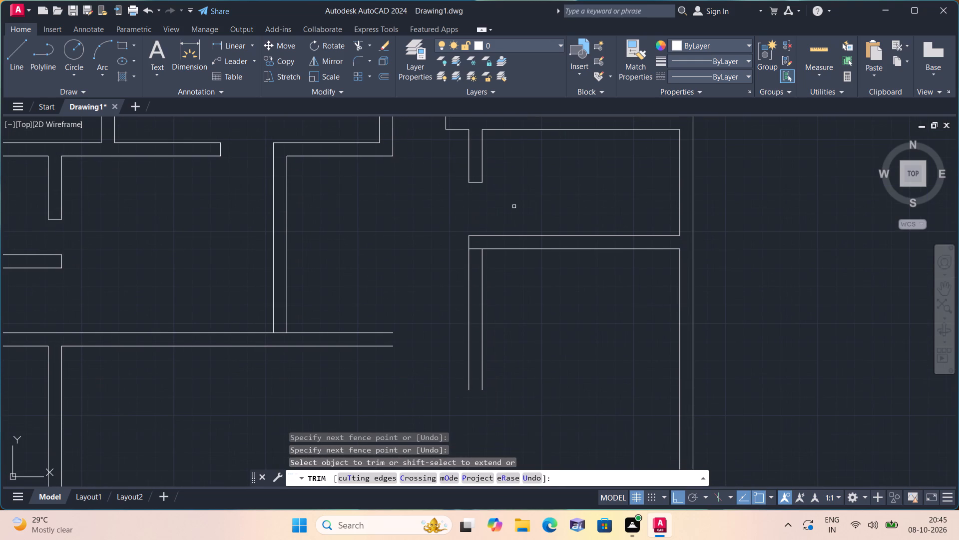
# Draw a door jamb line across the left partition, 3' below the lower face of the cross wall.
pyautogui.press('space')
pyautogui.write('l')
pyautogui.press('space')
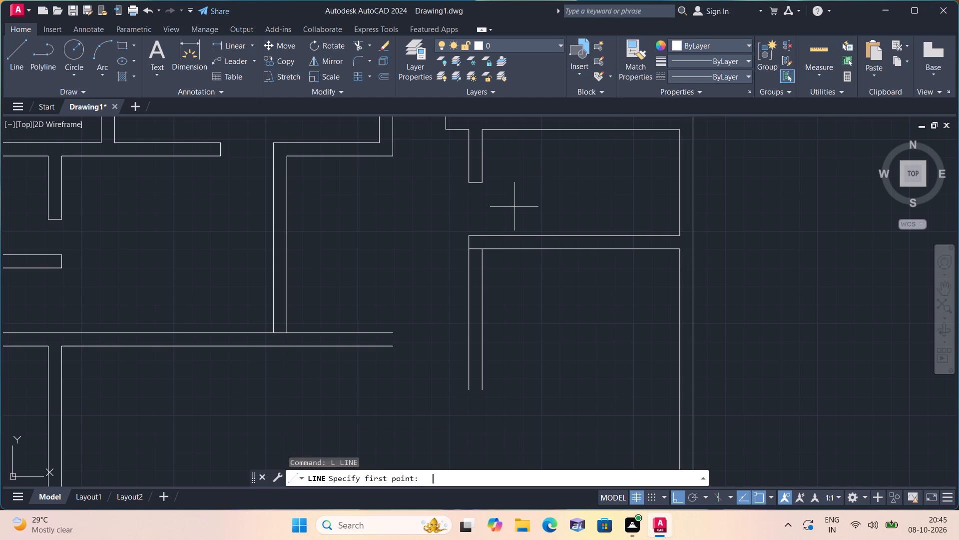
pyautogui.scroll(1, 454, 274)
pyautogui.click(480, 234)
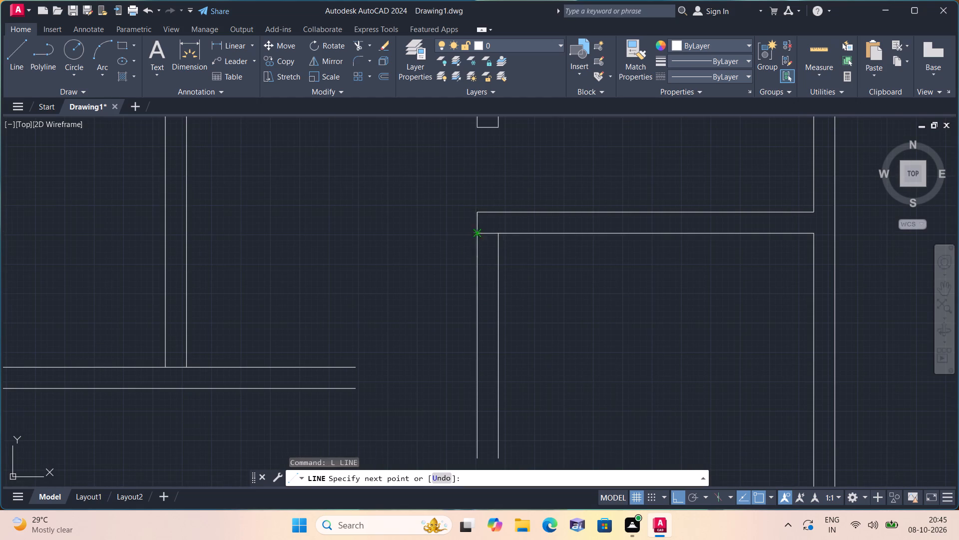
pyautogui.write("3'")
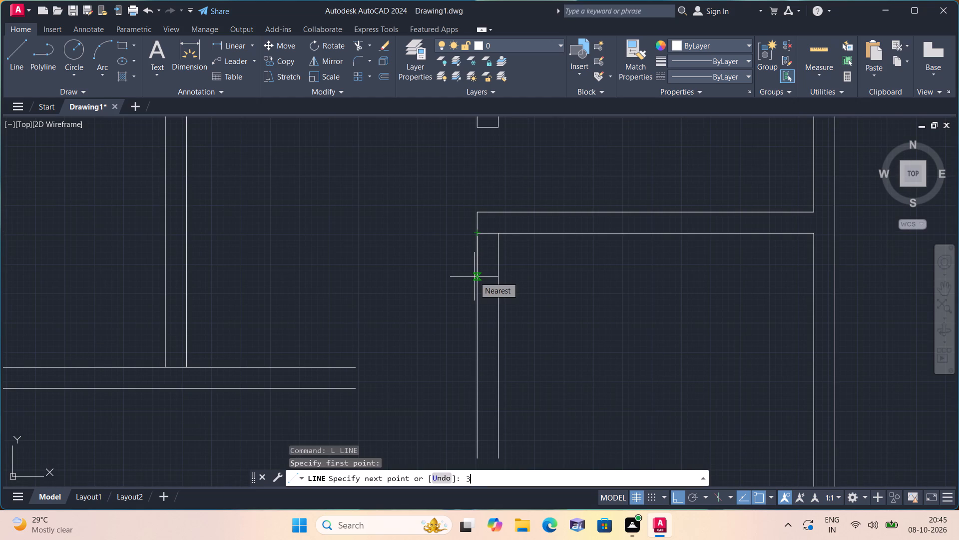
pyautogui.press('space')
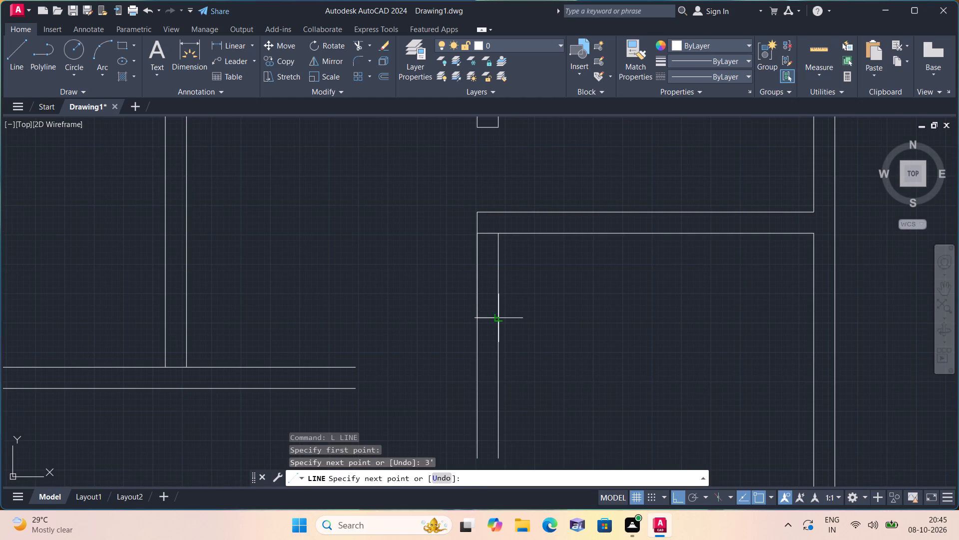
pyautogui.click(498, 315)
pyautogui.press('space')
# Trim both faces of the left partition between the cross wall and the new jamb line to open the 3' doorway.
pyautogui.write('trim')
pyautogui.press('space')
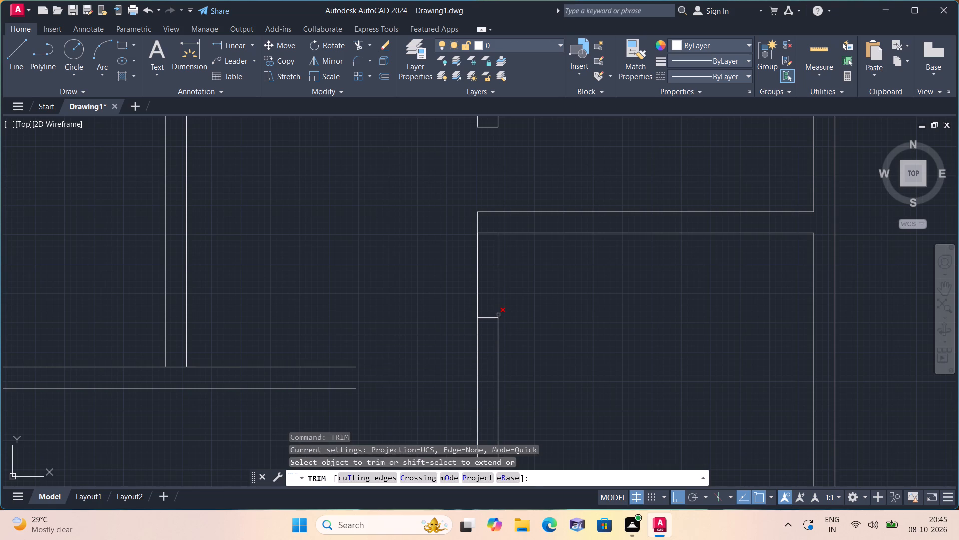
pyautogui.click(422, 265)
pyautogui.click(581, 284)
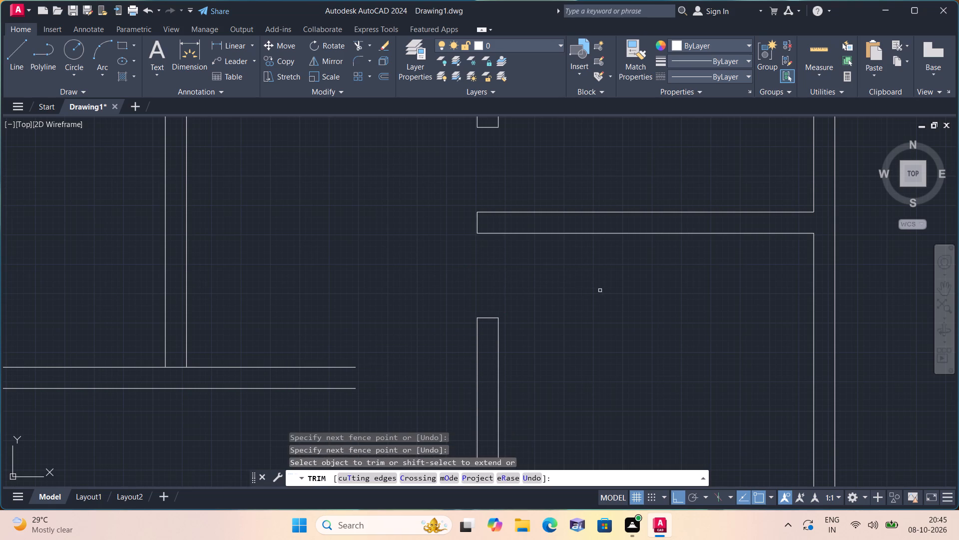
# Offset the lower face of the cross wall 11'6" downward to start the room's bottom wall.
pyautogui.moveTo(601, 298); pyautogui.dragTo(580, 255, button='middle')
pyautogui.scroll(-1, 589, 288)
pyautogui.moveTo(602, 300); pyautogui.dragTo(573, 234, button='middle')
pyautogui.scroll(-1, 600, 300)
pyautogui.scroll(-1, 576, 237)
pyautogui.scroll(1, 667, 217)
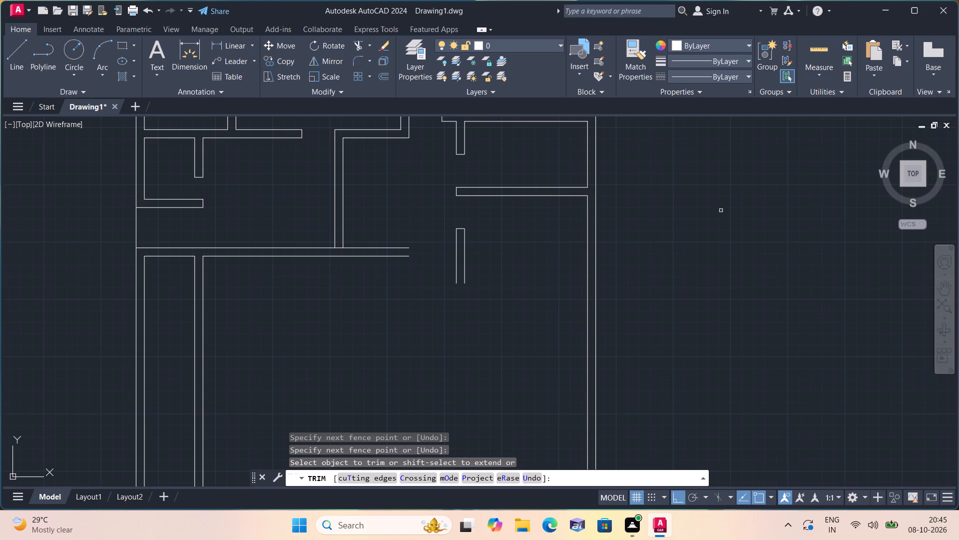
pyautogui.press('space')
pyautogui.write('off')
pyautogui.press('space')
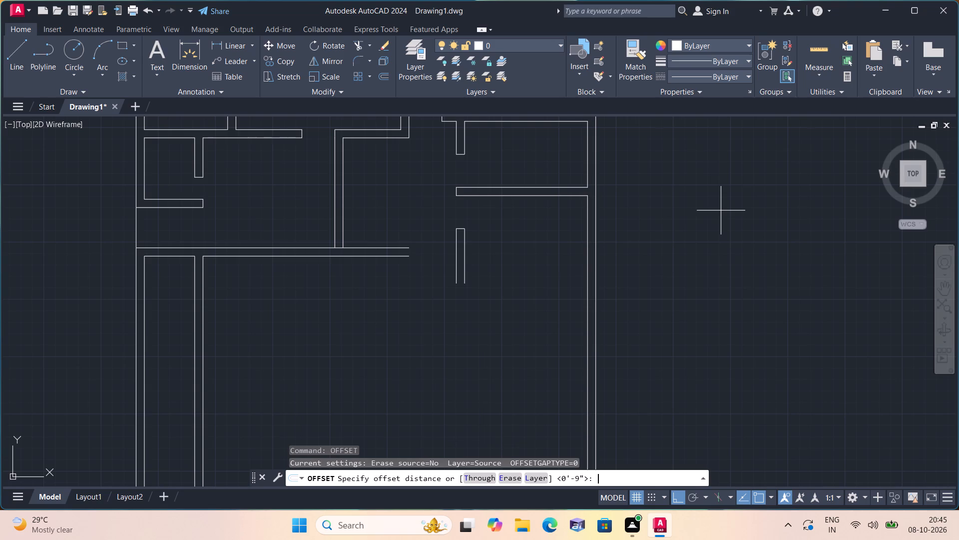
pyautogui.write("11'")
pyautogui.press('6')
pyautogui.write('"')
pyautogui.press('space')
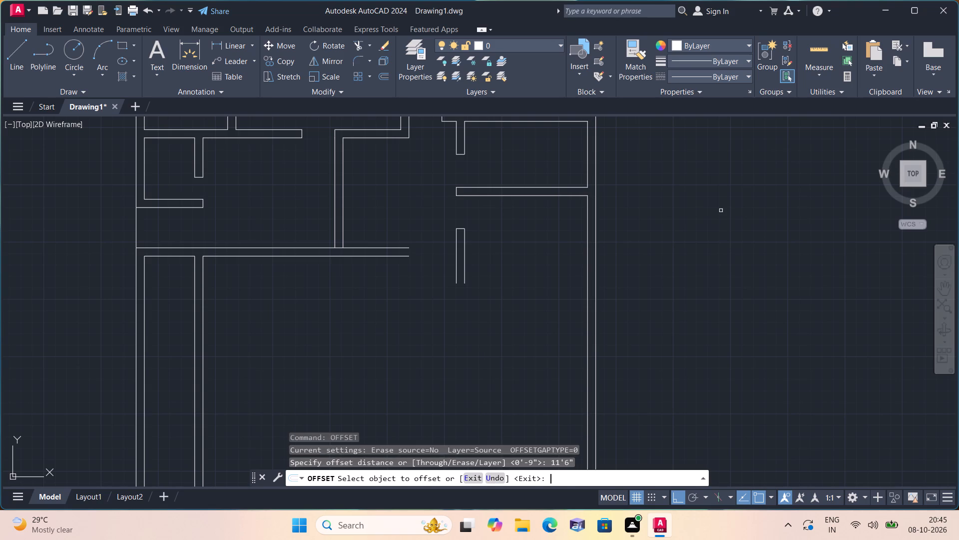
pyautogui.click(543, 197)
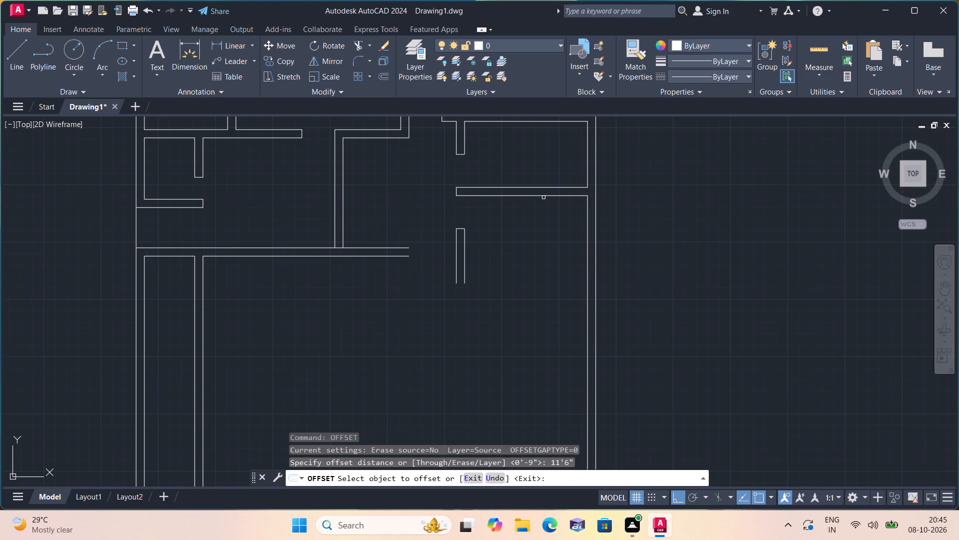
pyautogui.click(543, 195)
pyautogui.click(541, 263)
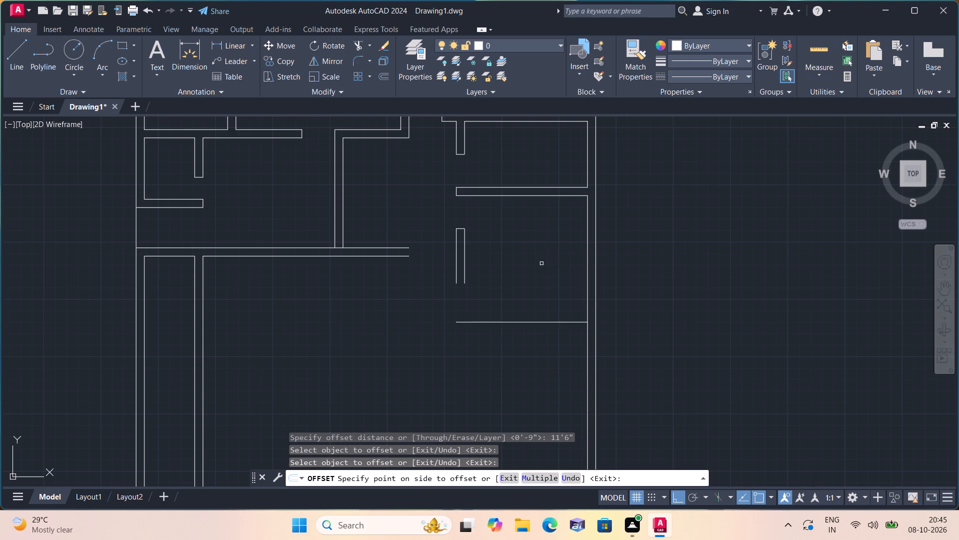
pyautogui.press('space')
# Offset the new bottom wall line 9" downward to form the wall's second face.
pyautogui.press('space')
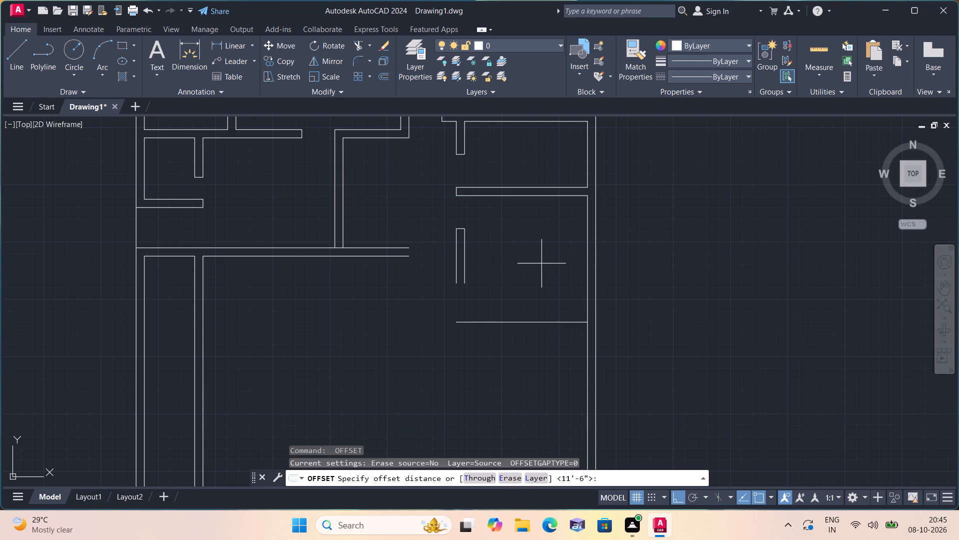
pyautogui.write('9"')
pyautogui.press('space')
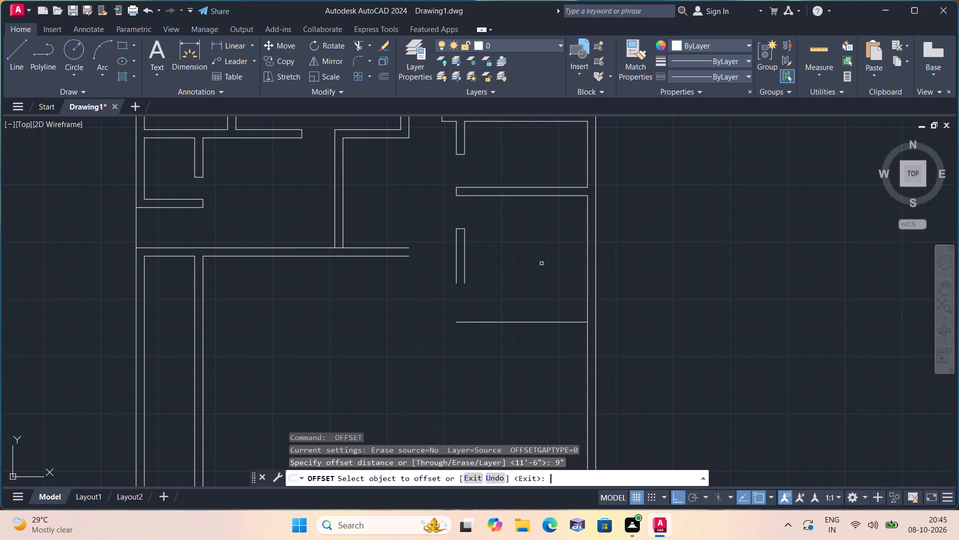
pyautogui.click(516, 320)
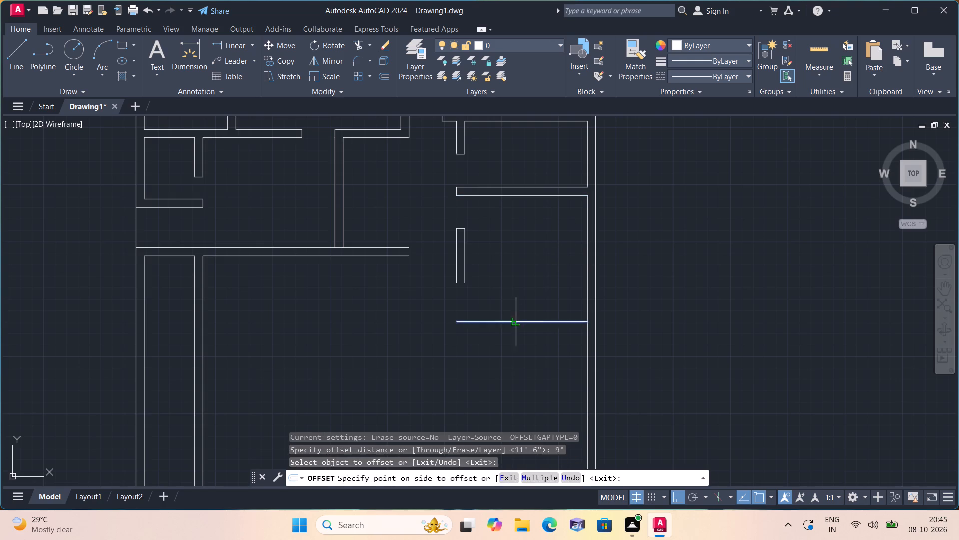
pyautogui.click(521, 355)
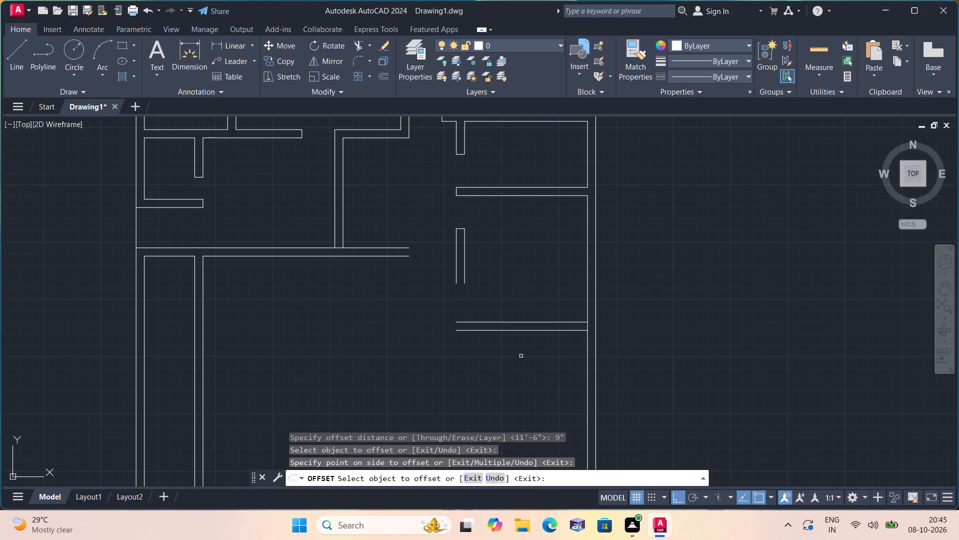
pyautogui.press('space')
# Offset the lower face of the new 9" wall 4' downward.
pyautogui.press('space')
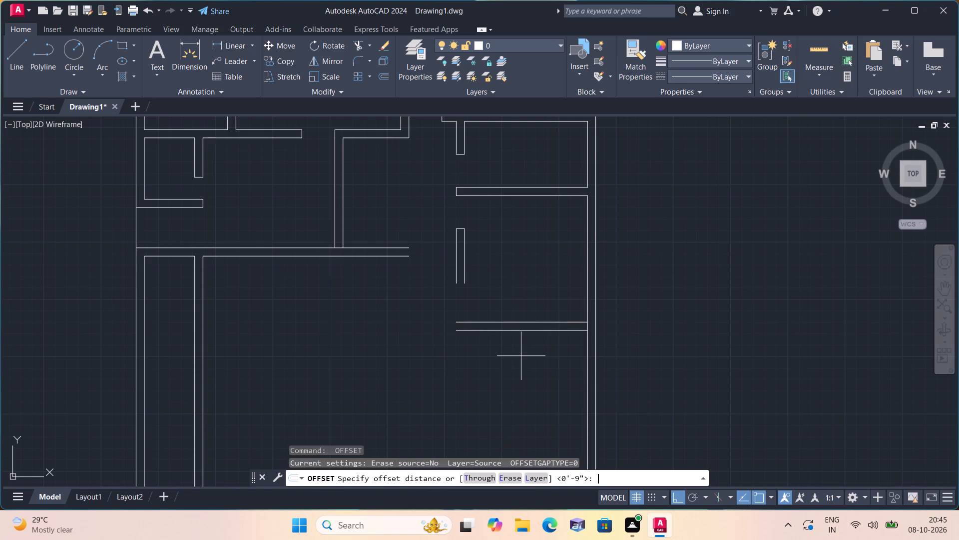
pyautogui.write("4'")
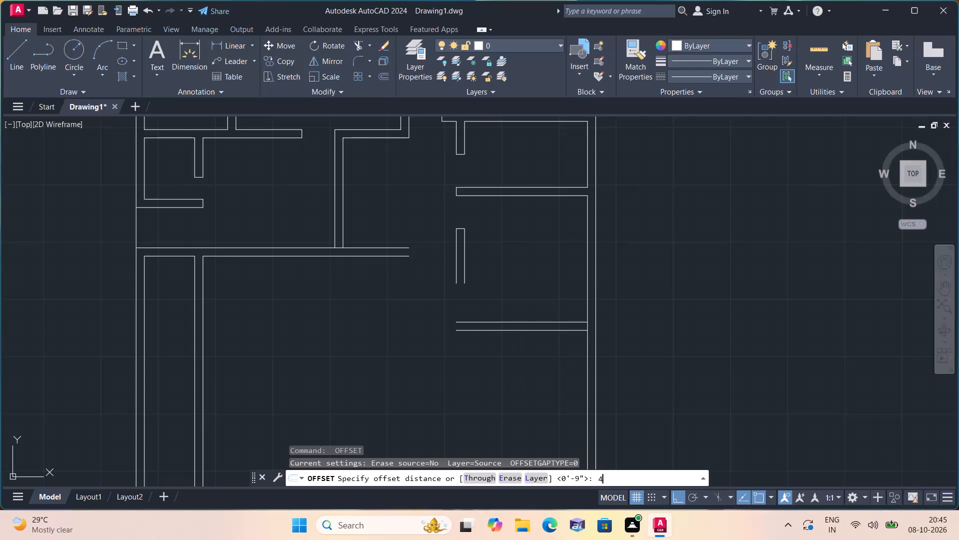
pyautogui.press('space')
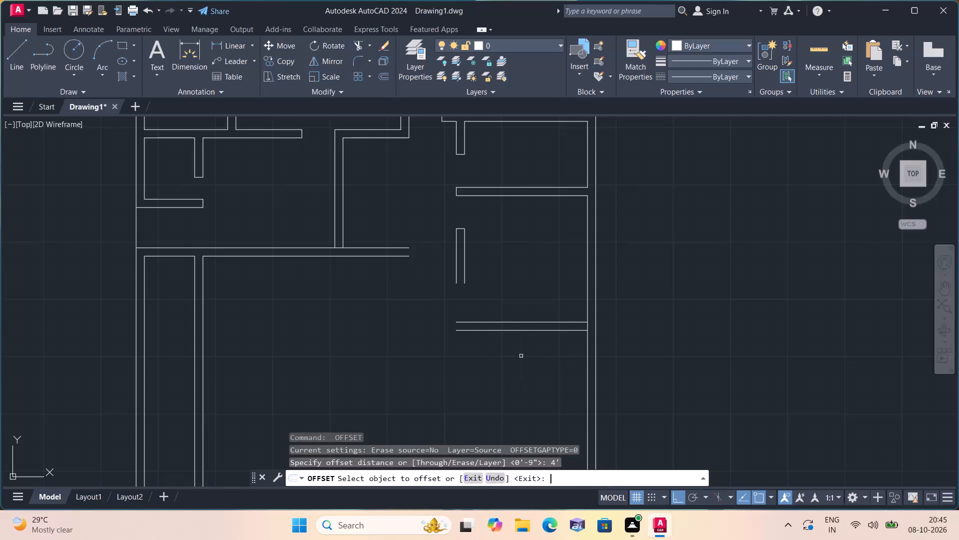
pyautogui.click(512, 330)
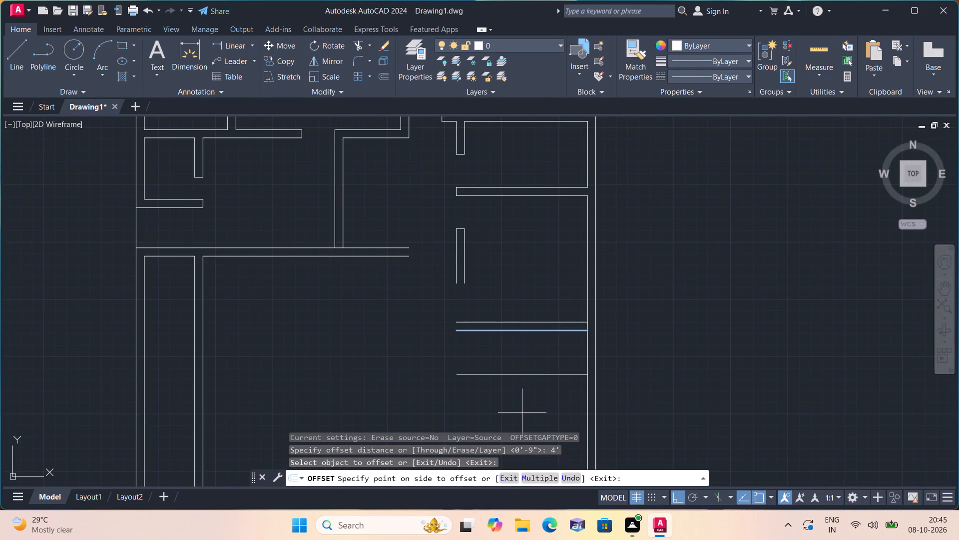
pyautogui.click(522, 413)
pyautogui.press('space')
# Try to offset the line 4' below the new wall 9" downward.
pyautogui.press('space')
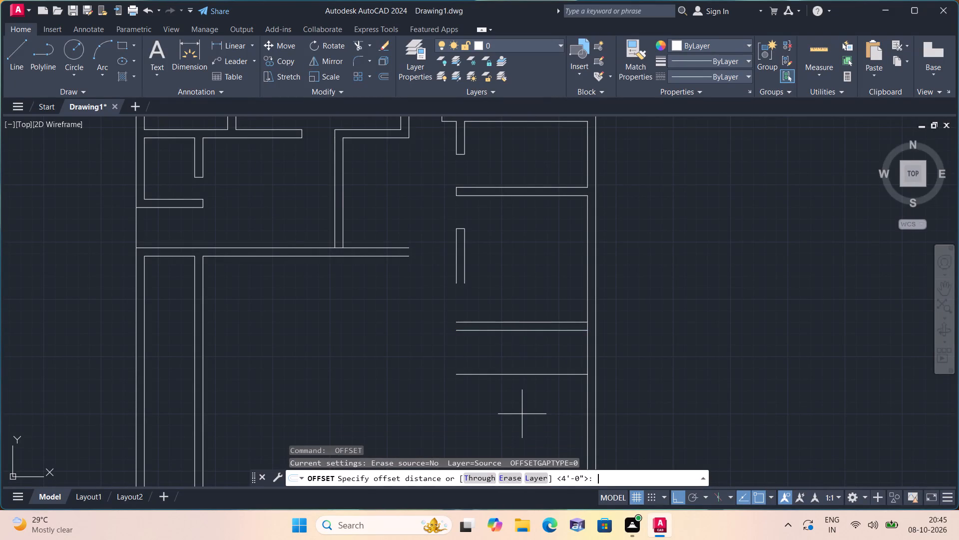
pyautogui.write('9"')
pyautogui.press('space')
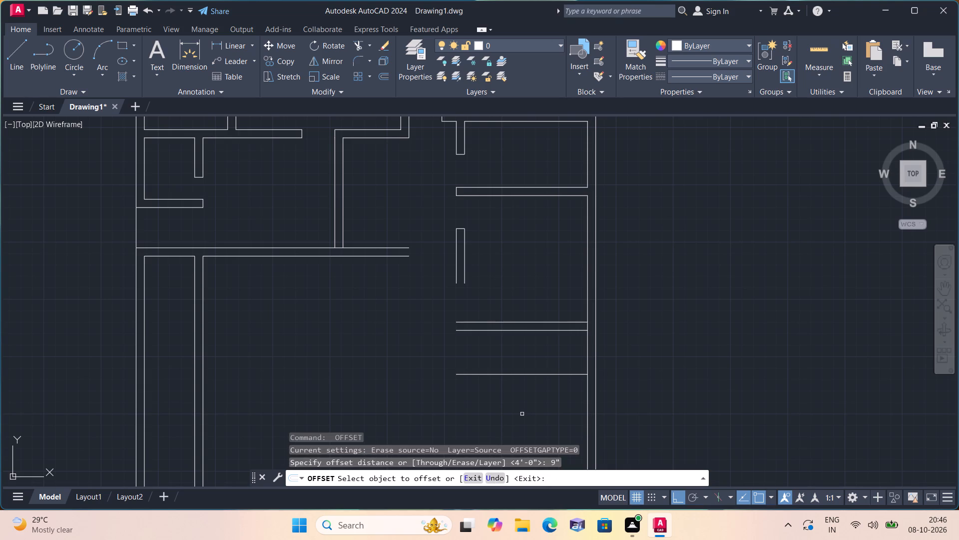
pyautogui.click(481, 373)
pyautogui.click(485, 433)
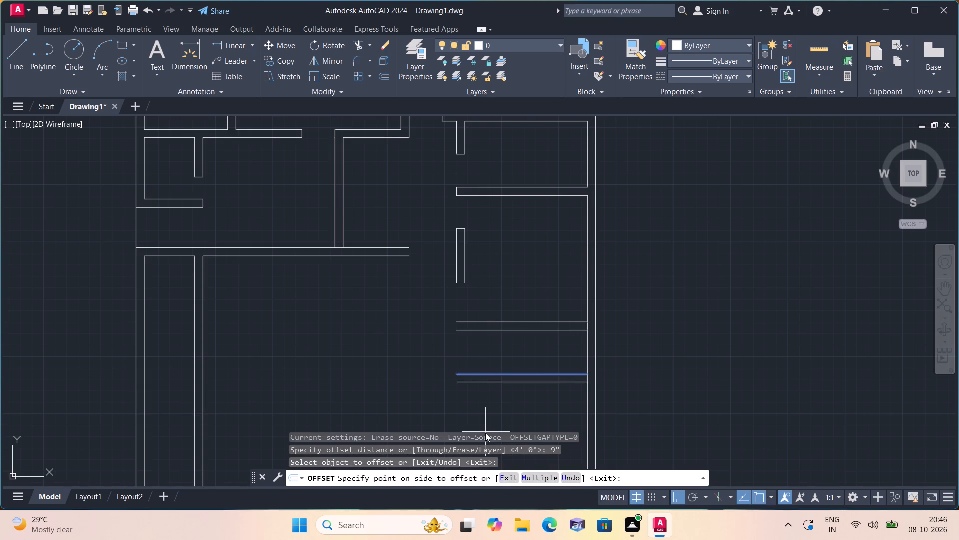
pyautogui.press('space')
# Extend both faces of the left partition down through the new 9" wall to the line 4' below it.
pyautogui.write('exte')
pyautogui.write('nd')
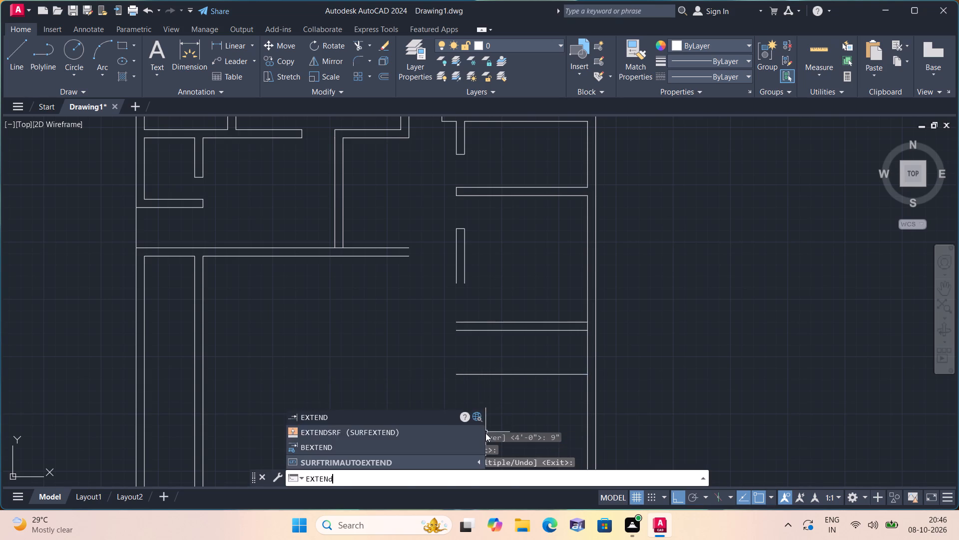
pyautogui.press('space')
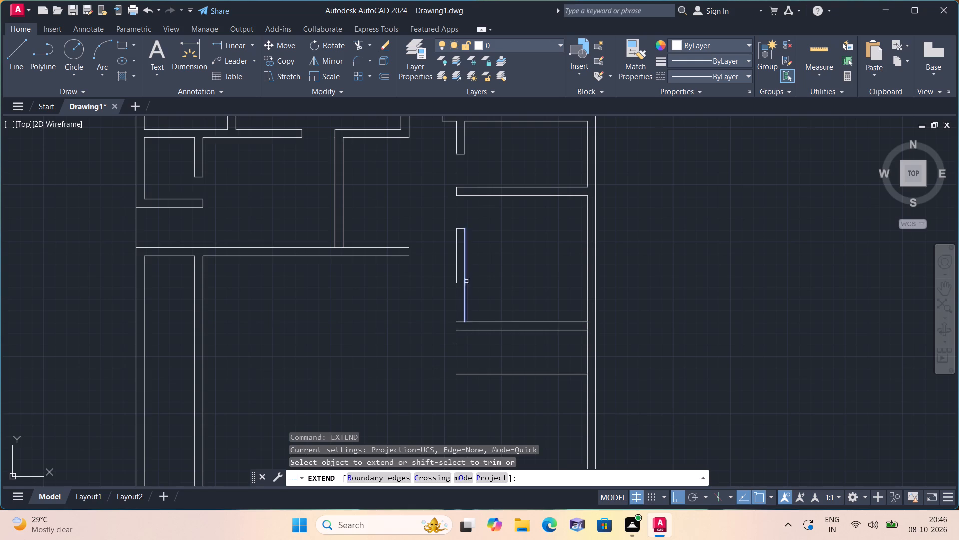
pyautogui.click(435, 272)
pyautogui.click(513, 262)
pyautogui.click(399, 304)
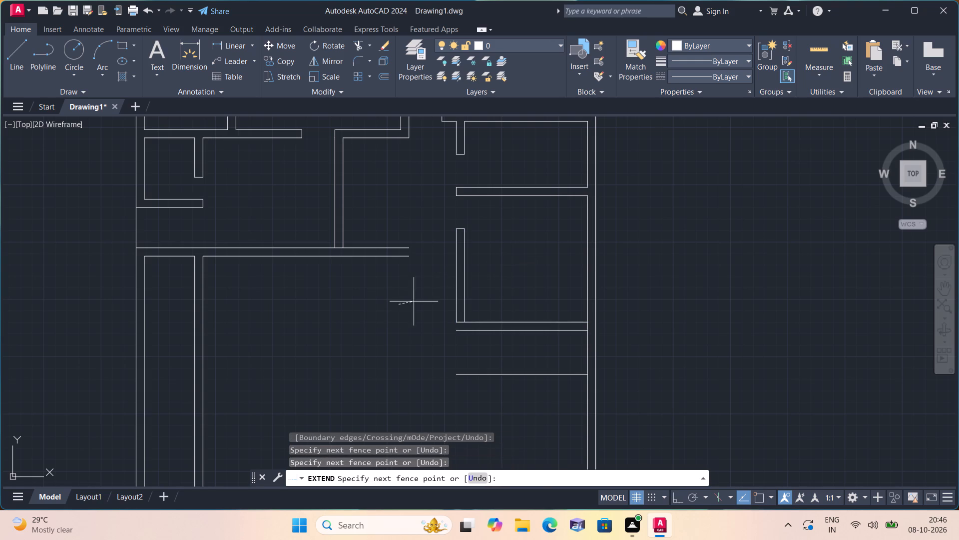
pyautogui.click(547, 273)
pyautogui.click(429, 307)
pyautogui.click(522, 290)
# Offset the lowest horizontal line 9" downward to form the second face of the bottom cross wall.
pyautogui.scroll(-1, 526, 290)
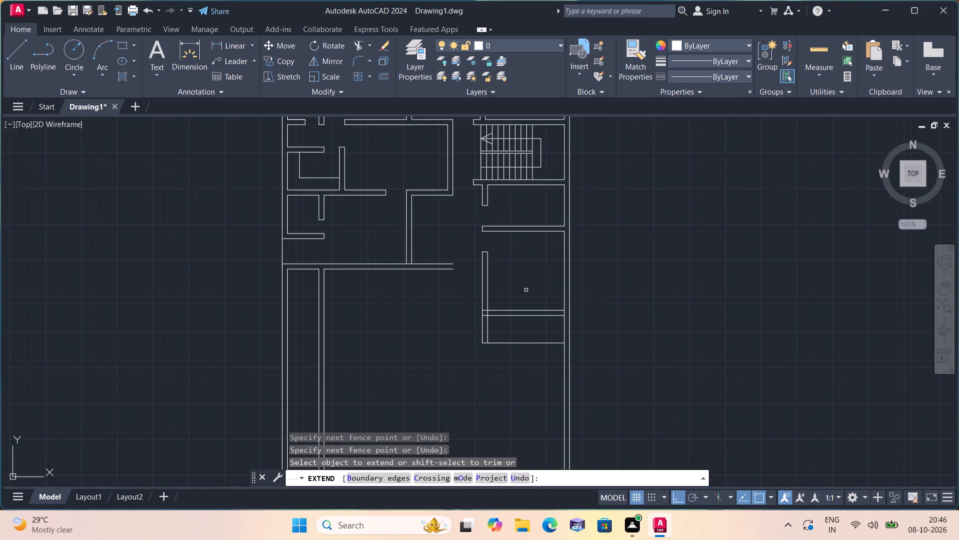
pyautogui.moveTo(526, 290); pyautogui.dragTo(510, 262, button='middle')
pyautogui.scroll(-1, 512, 262)
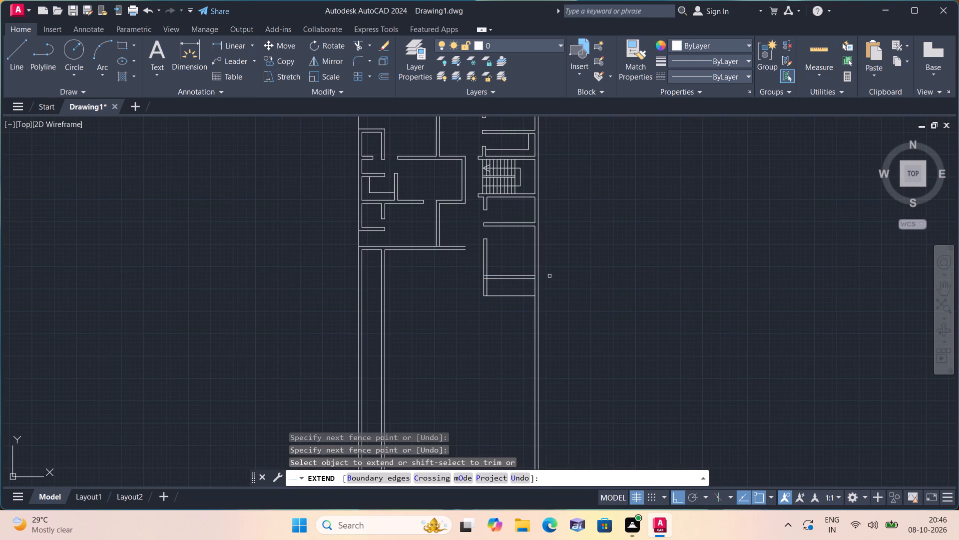
pyautogui.press('space')
pyautogui.write('off 9"')
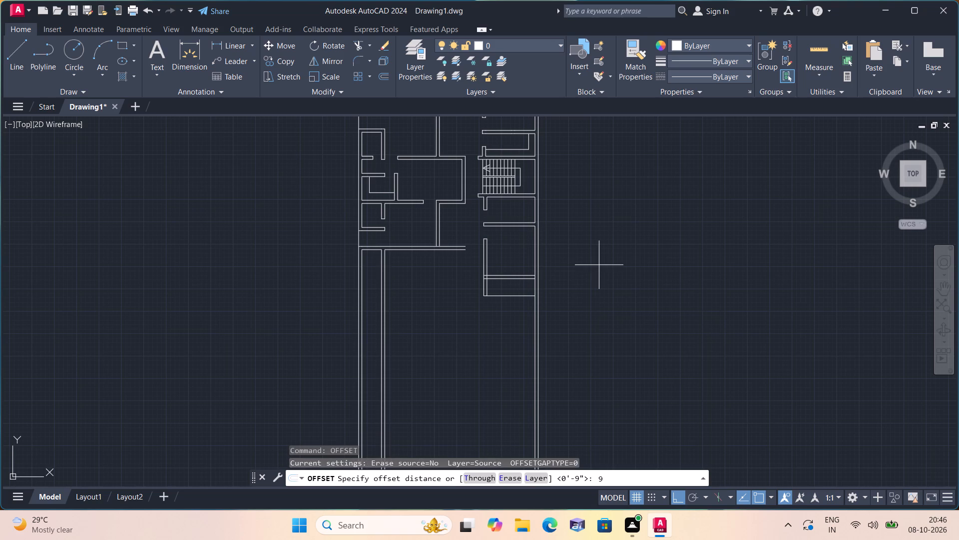
pyautogui.press('space')
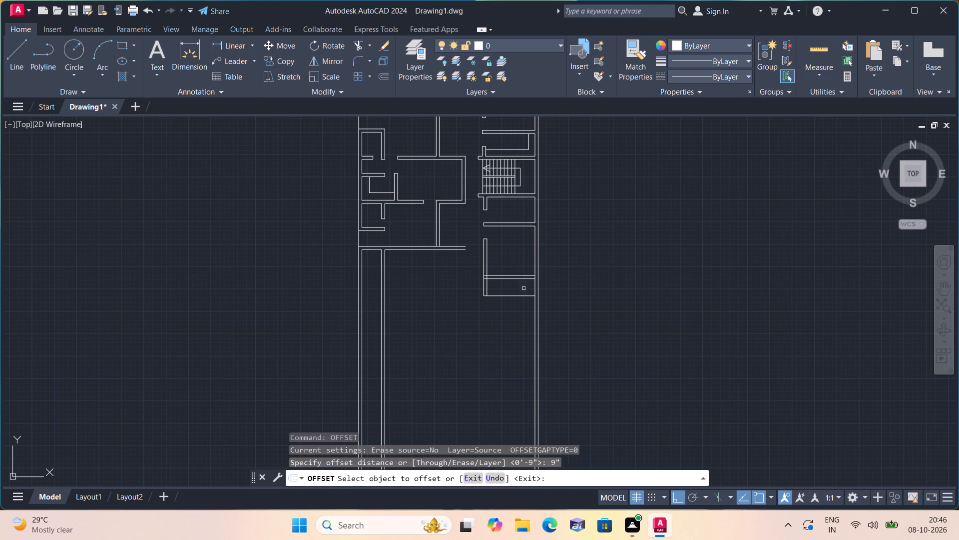
pyautogui.click(510, 294)
pyautogui.click(519, 340)
pyautogui.scroll(1, 590, 309)
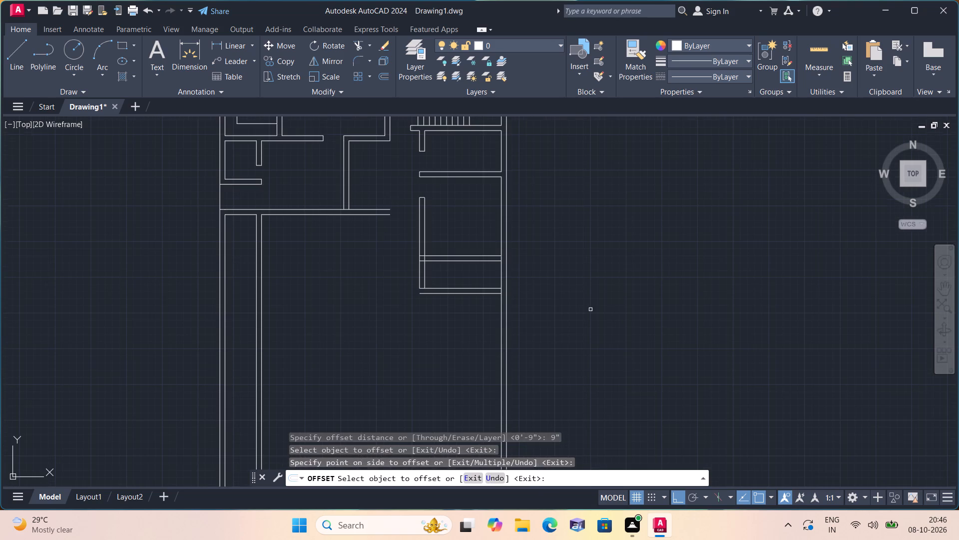
pyautogui.press('space')
# Extend both lines of the bottom cross wall across the right wall to its outer face.
pyautogui.write('exte')
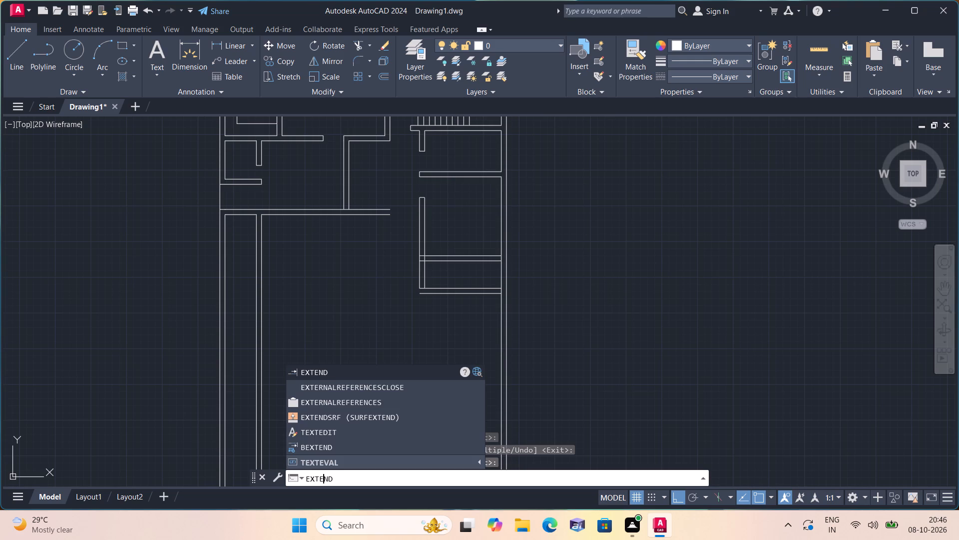
pyautogui.press('n')
pyautogui.scroll(1, 539, 296)
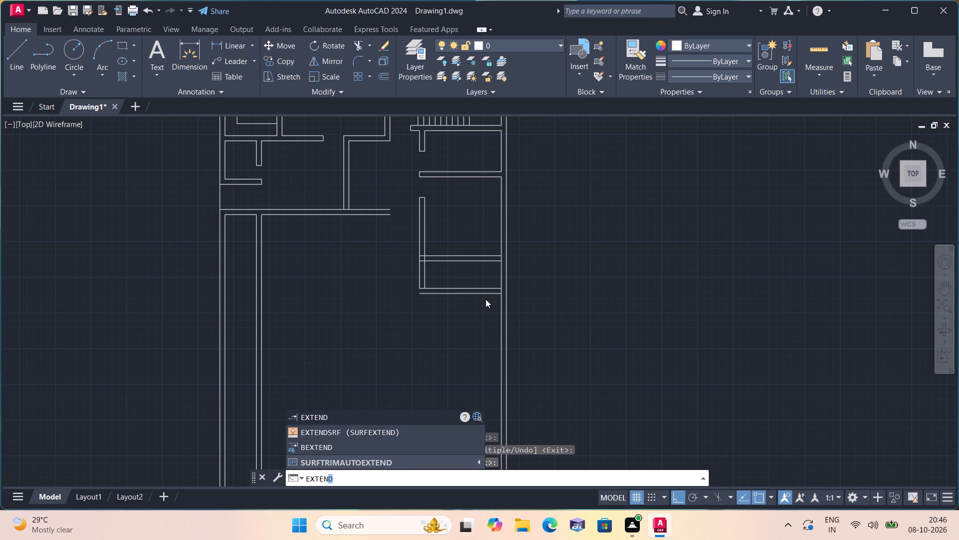
pyautogui.click(452, 273)
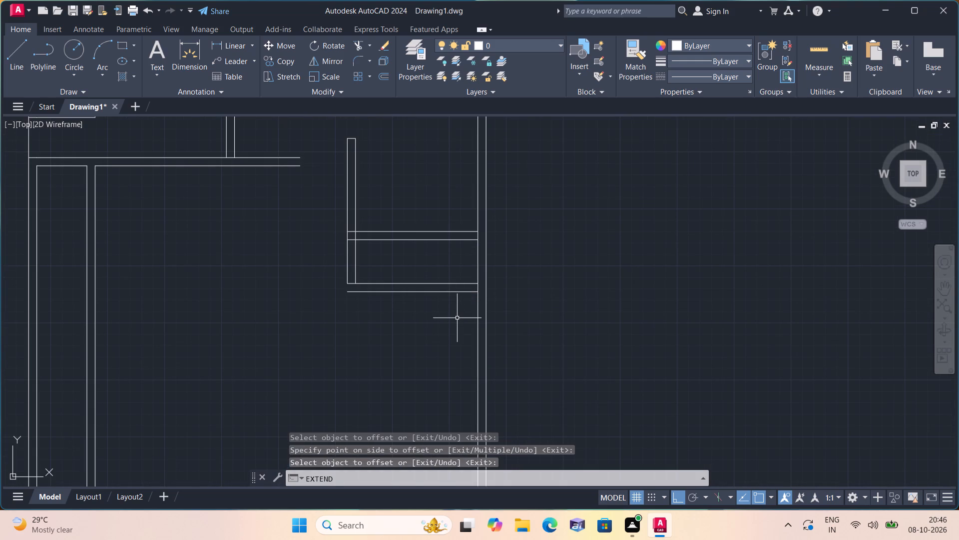
pyautogui.press('space')
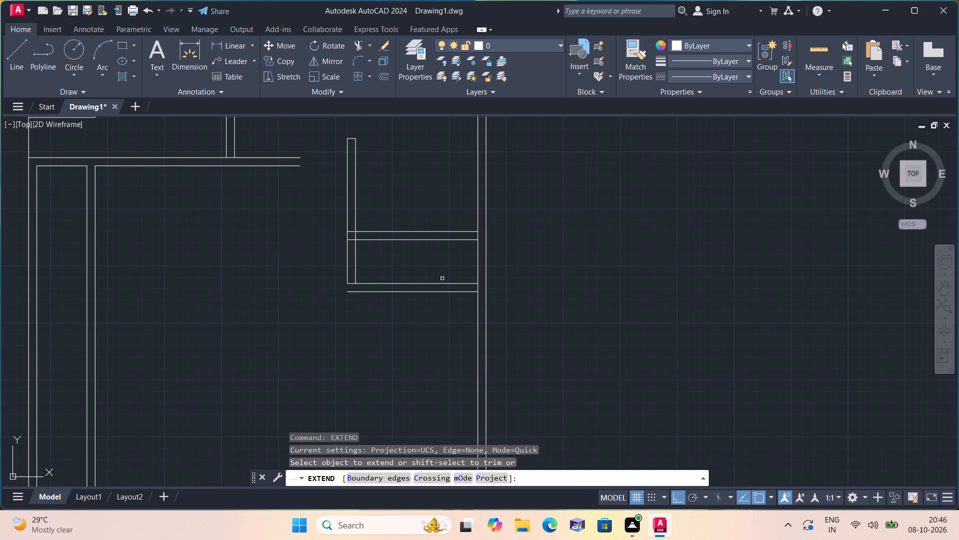
pyautogui.click(444, 278)
pyautogui.click(454, 354)
# Extend both faces of the left partition down to the lower line of the bottom cross wall.
pyautogui.click(342, 278)
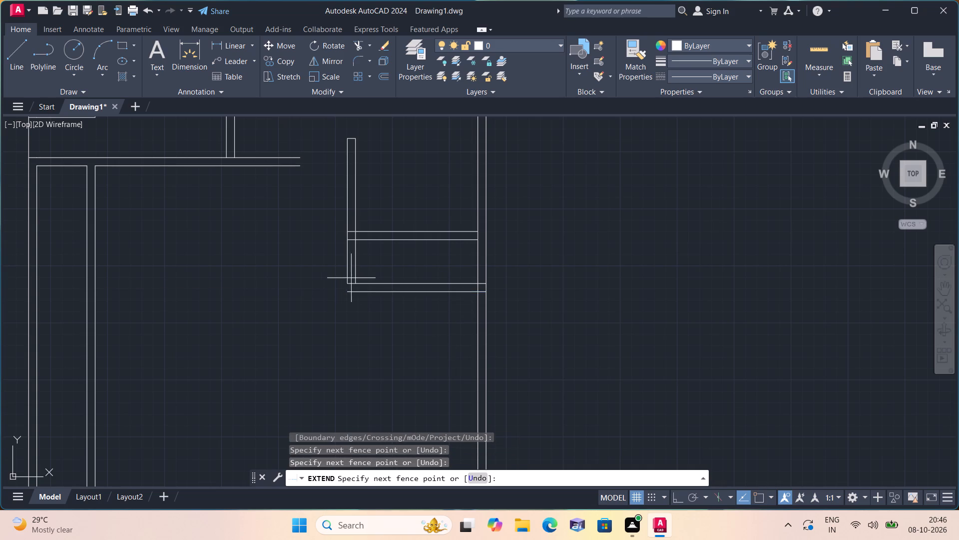
pyautogui.click(373, 275)
pyautogui.moveTo(364, 356); pyautogui.dragTo(392, 424, button='middle')
pyautogui.scroll(-1, 362, 357)
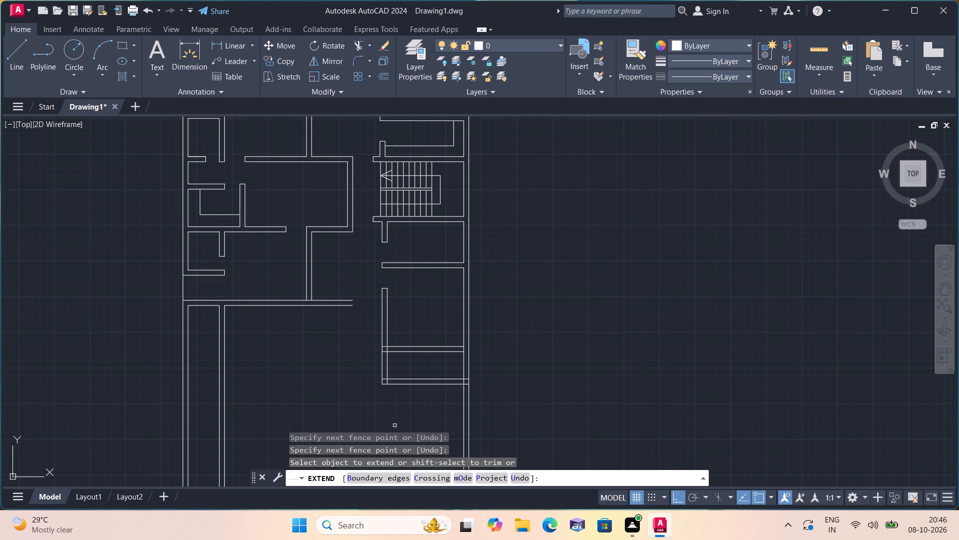
pyautogui.moveTo(385, 415); pyautogui.dragTo(362, 374, button='middle')
pyautogui.scroll(-1, 369, 404)
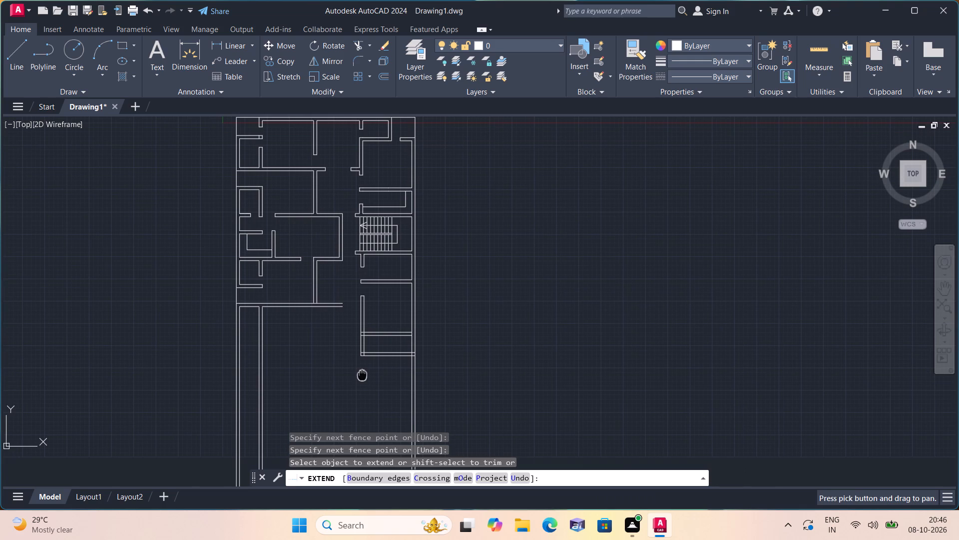
pyautogui.press('space')
# Trim off both lines of the right outer wall below the bottom cross wall.
pyautogui.write('trim')
pyautogui.press('space')
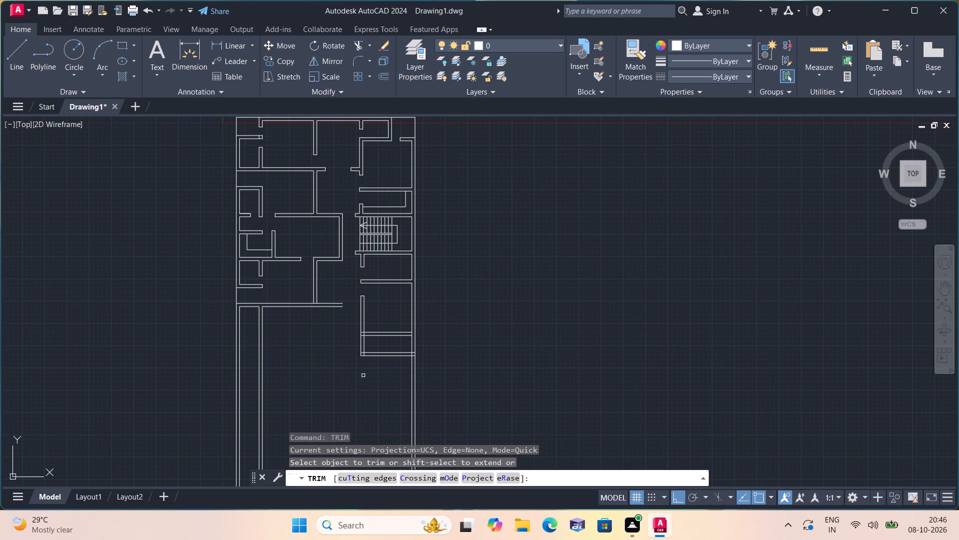
pyautogui.moveTo(363, 375); pyautogui.dragTo(348, 345, button='middle')
pyautogui.scroll(-1, 351, 369)
pyautogui.click(347, 365)
pyautogui.click(413, 362)
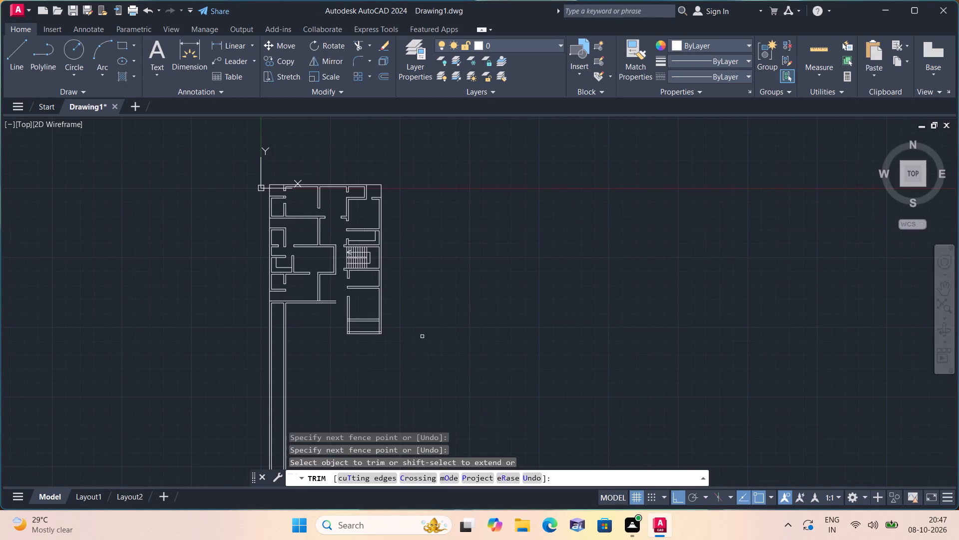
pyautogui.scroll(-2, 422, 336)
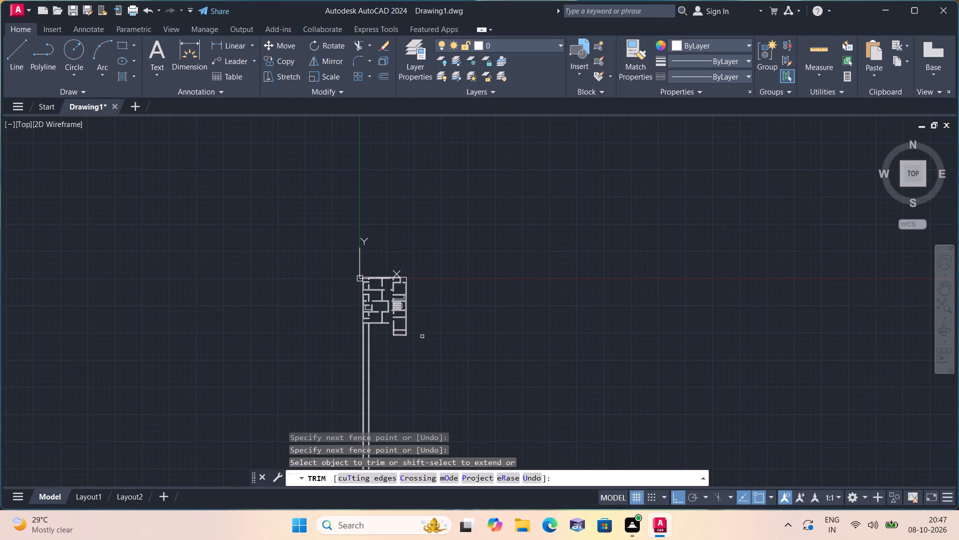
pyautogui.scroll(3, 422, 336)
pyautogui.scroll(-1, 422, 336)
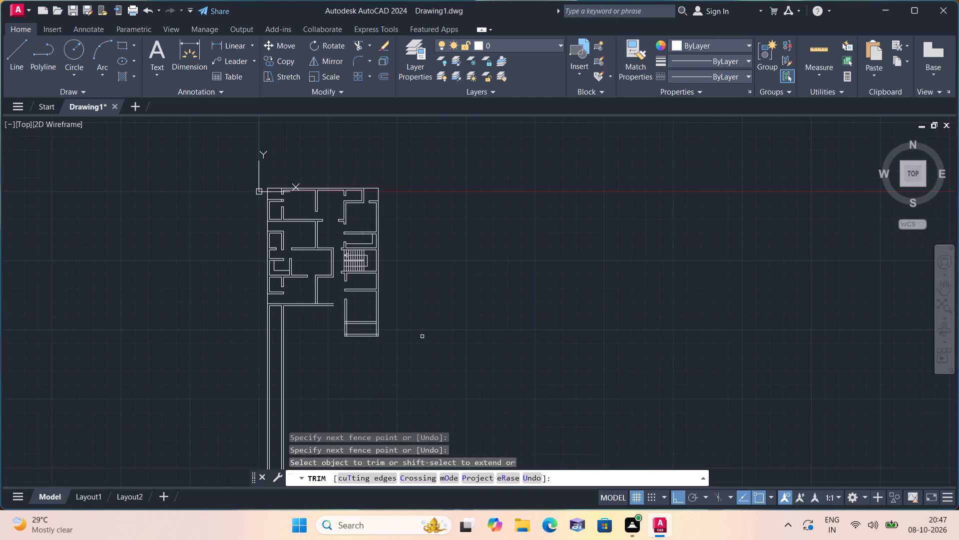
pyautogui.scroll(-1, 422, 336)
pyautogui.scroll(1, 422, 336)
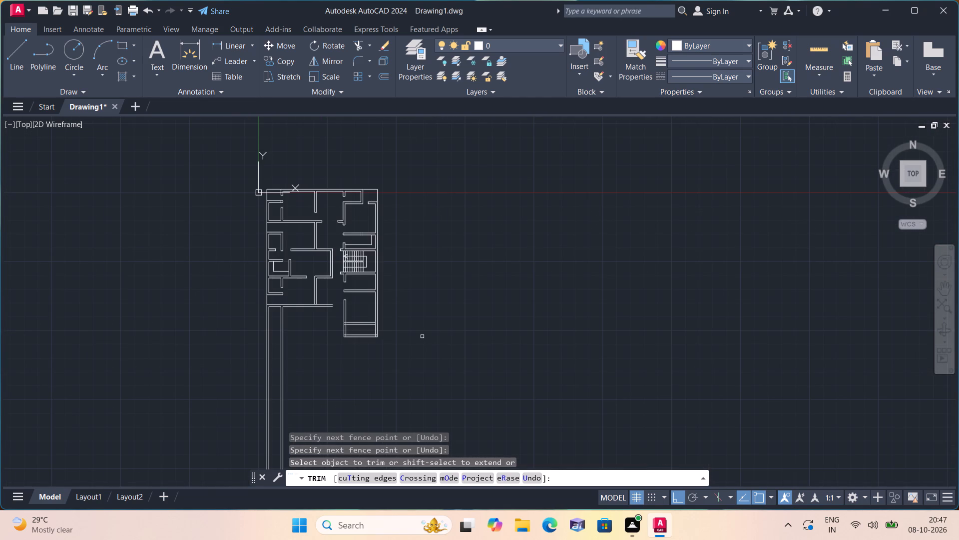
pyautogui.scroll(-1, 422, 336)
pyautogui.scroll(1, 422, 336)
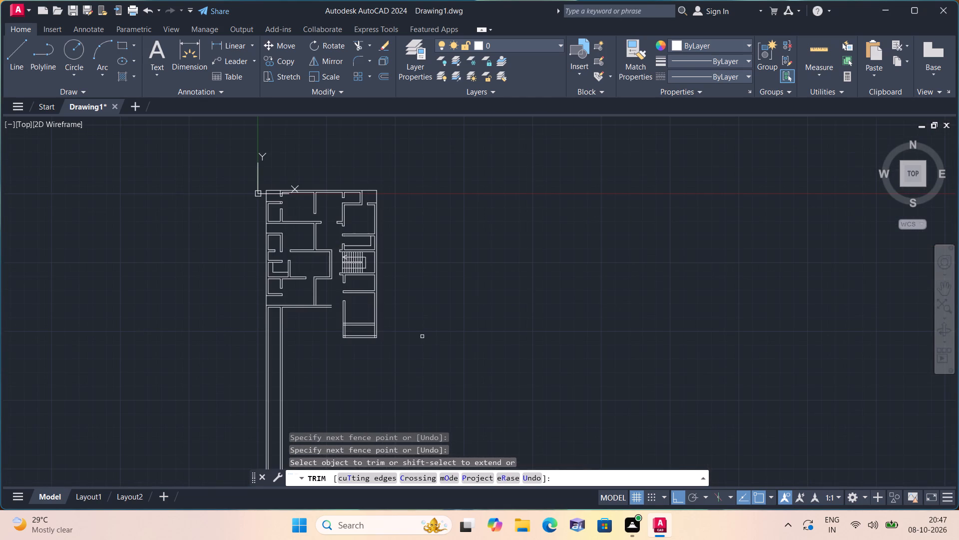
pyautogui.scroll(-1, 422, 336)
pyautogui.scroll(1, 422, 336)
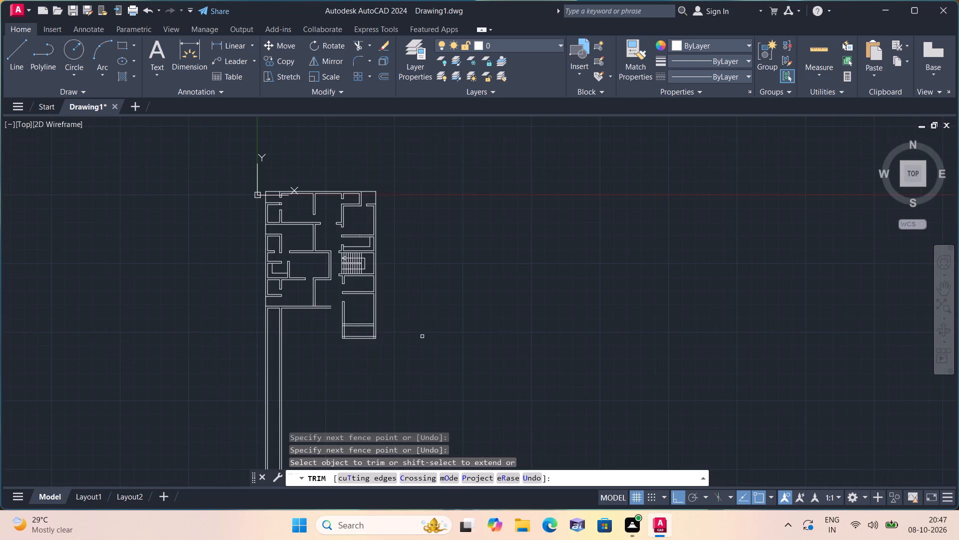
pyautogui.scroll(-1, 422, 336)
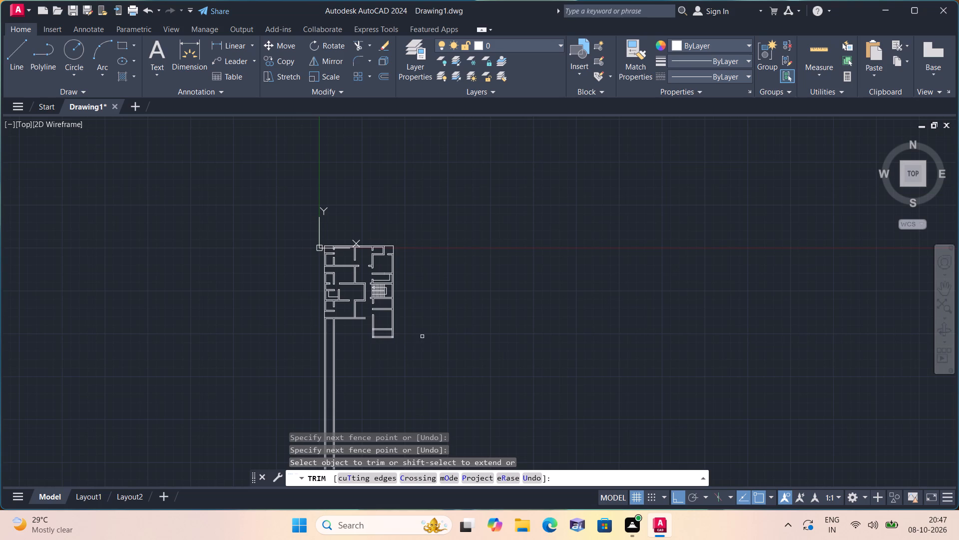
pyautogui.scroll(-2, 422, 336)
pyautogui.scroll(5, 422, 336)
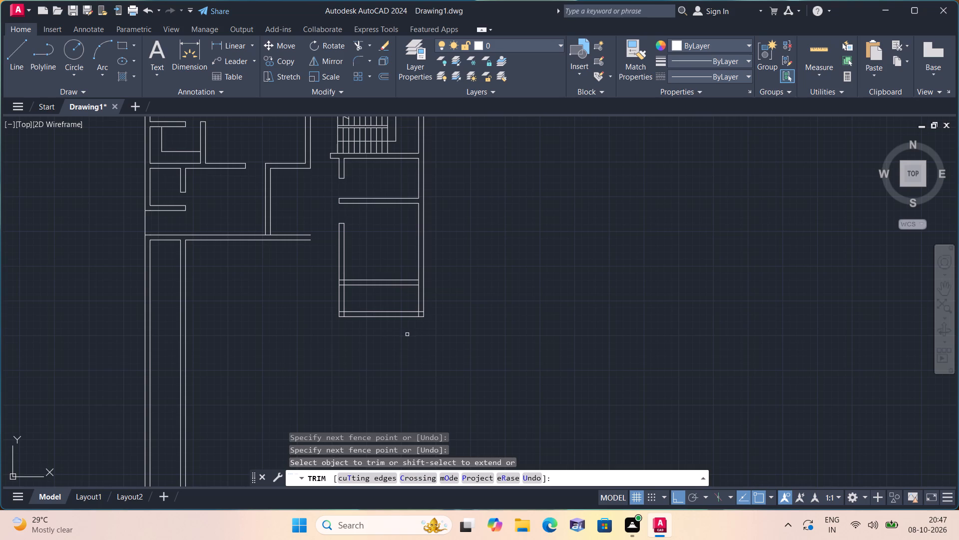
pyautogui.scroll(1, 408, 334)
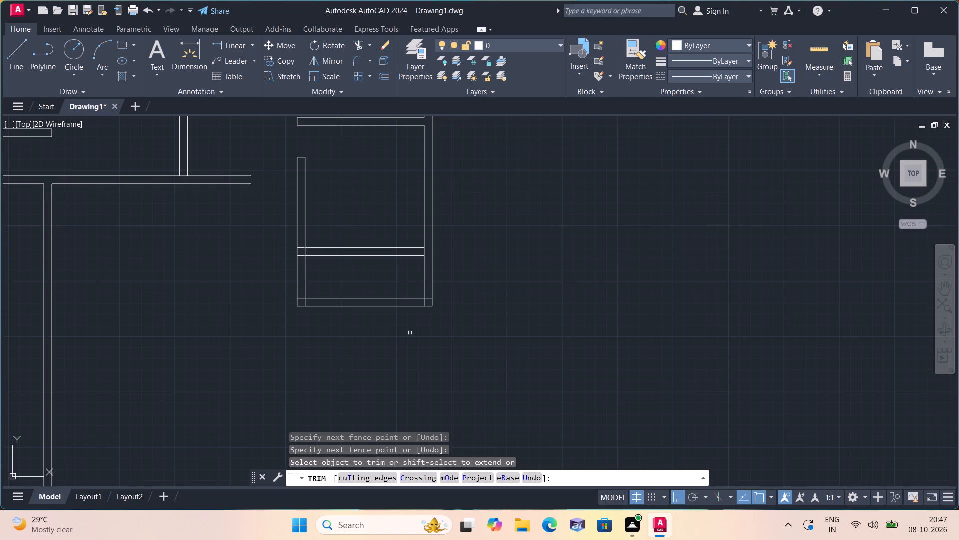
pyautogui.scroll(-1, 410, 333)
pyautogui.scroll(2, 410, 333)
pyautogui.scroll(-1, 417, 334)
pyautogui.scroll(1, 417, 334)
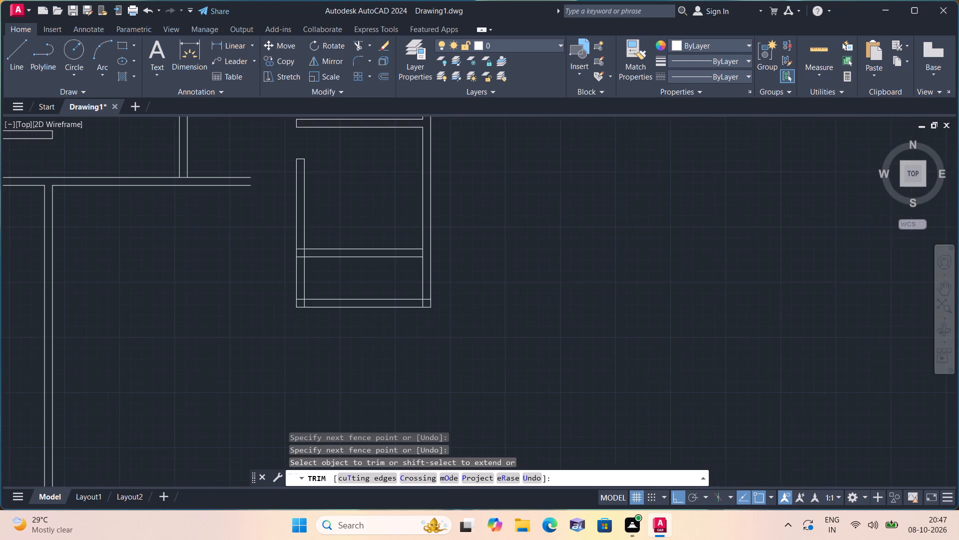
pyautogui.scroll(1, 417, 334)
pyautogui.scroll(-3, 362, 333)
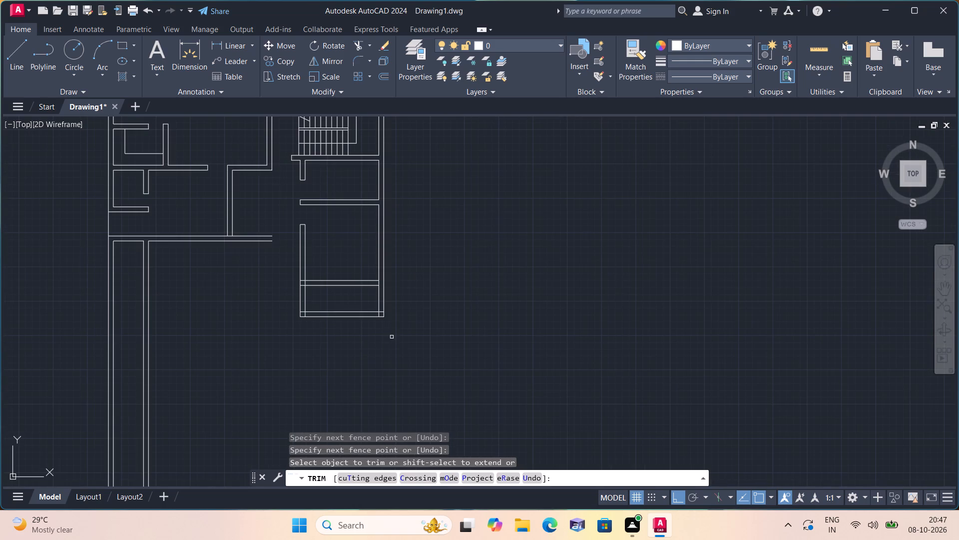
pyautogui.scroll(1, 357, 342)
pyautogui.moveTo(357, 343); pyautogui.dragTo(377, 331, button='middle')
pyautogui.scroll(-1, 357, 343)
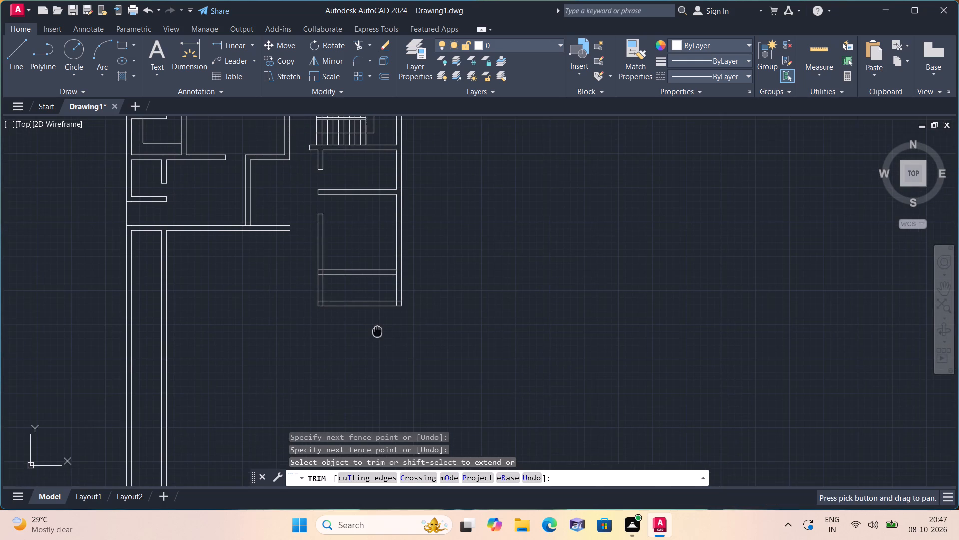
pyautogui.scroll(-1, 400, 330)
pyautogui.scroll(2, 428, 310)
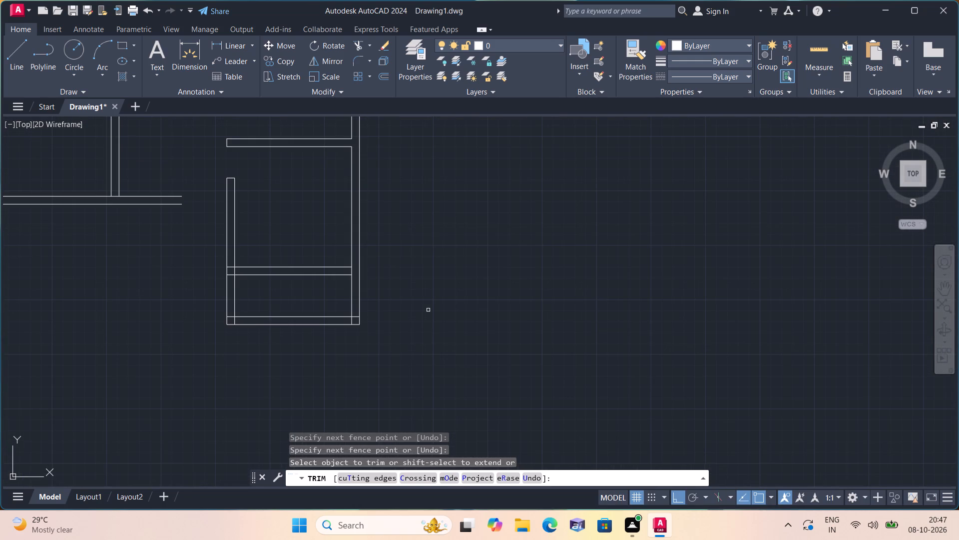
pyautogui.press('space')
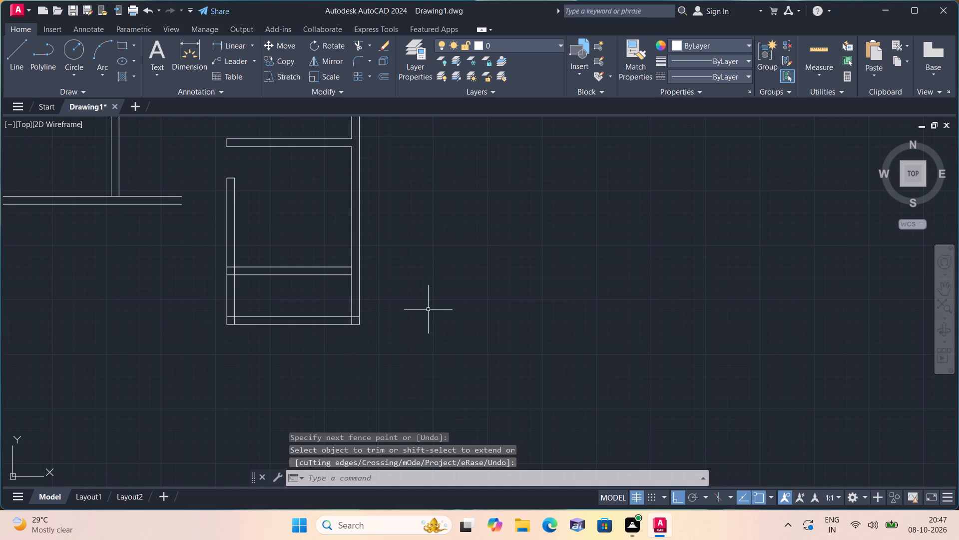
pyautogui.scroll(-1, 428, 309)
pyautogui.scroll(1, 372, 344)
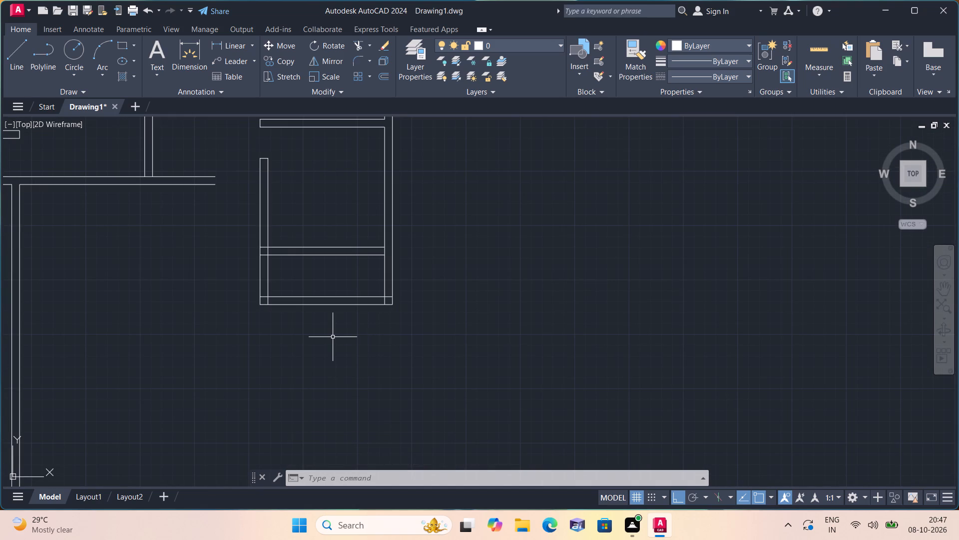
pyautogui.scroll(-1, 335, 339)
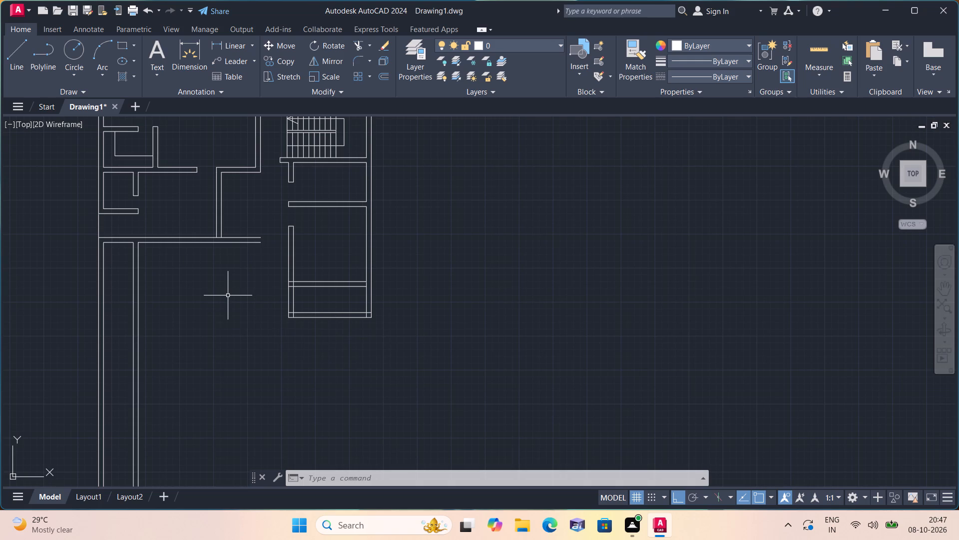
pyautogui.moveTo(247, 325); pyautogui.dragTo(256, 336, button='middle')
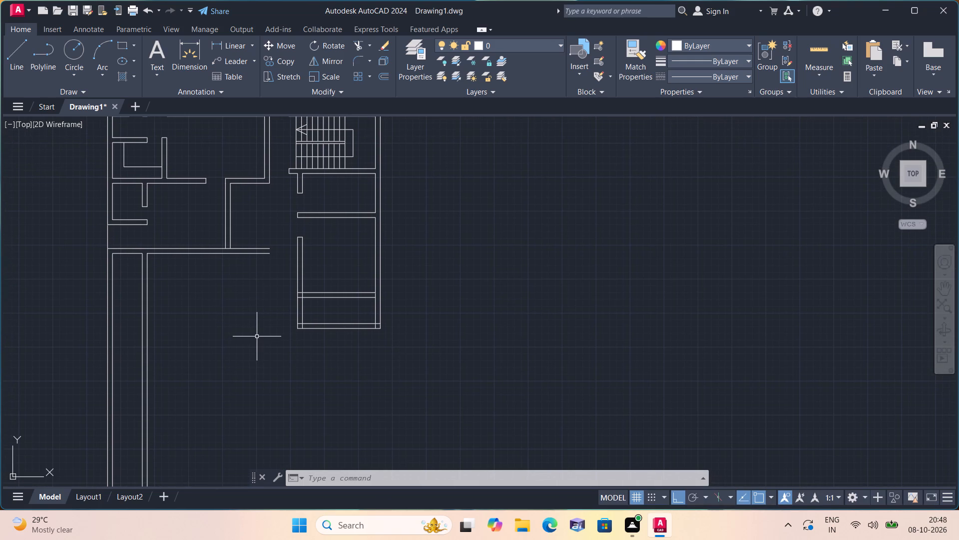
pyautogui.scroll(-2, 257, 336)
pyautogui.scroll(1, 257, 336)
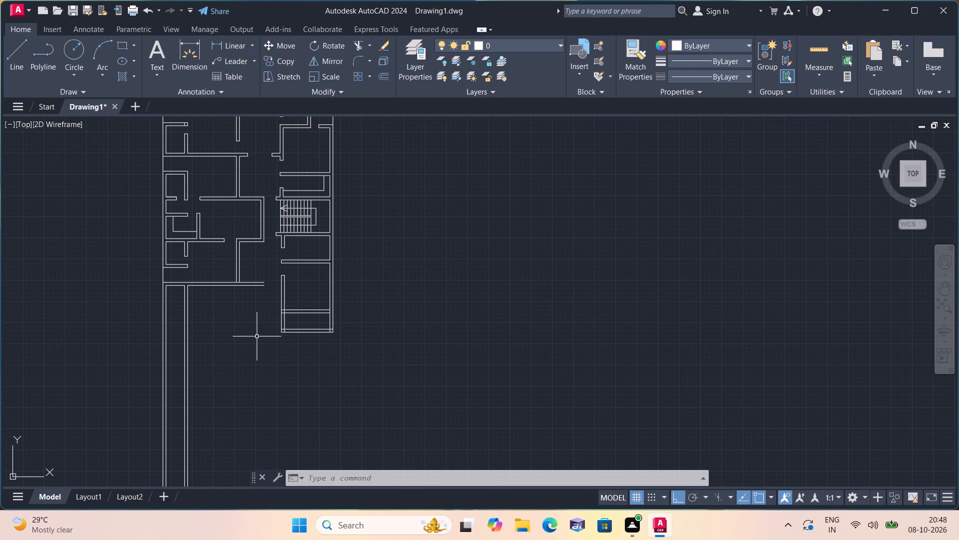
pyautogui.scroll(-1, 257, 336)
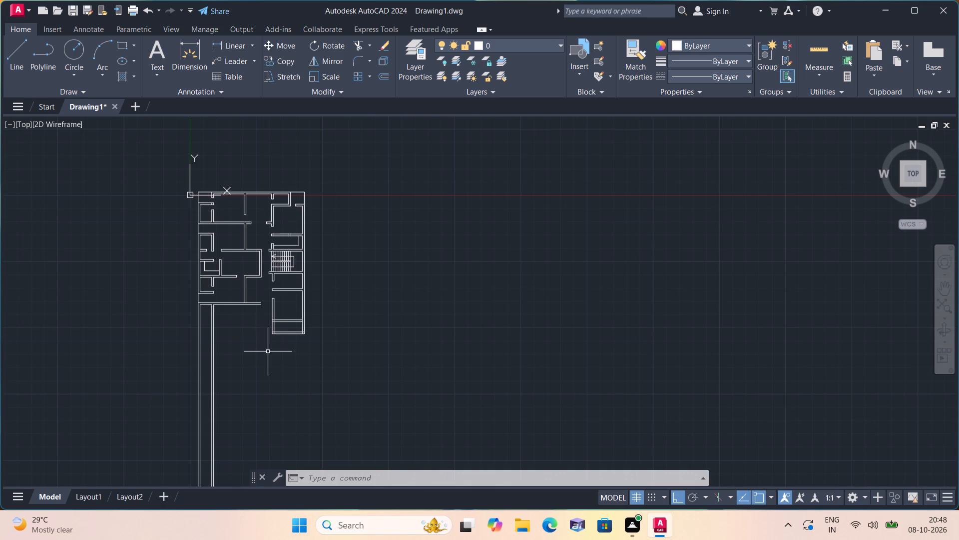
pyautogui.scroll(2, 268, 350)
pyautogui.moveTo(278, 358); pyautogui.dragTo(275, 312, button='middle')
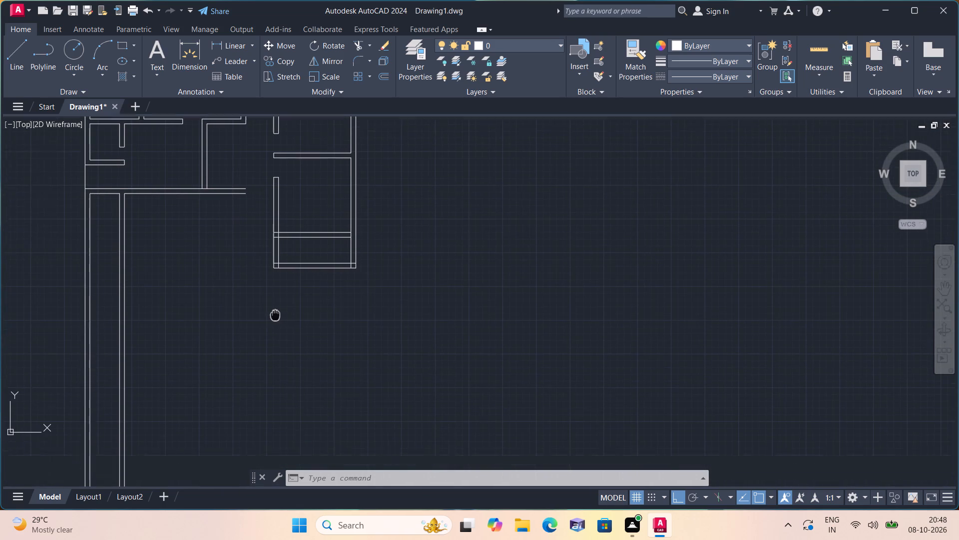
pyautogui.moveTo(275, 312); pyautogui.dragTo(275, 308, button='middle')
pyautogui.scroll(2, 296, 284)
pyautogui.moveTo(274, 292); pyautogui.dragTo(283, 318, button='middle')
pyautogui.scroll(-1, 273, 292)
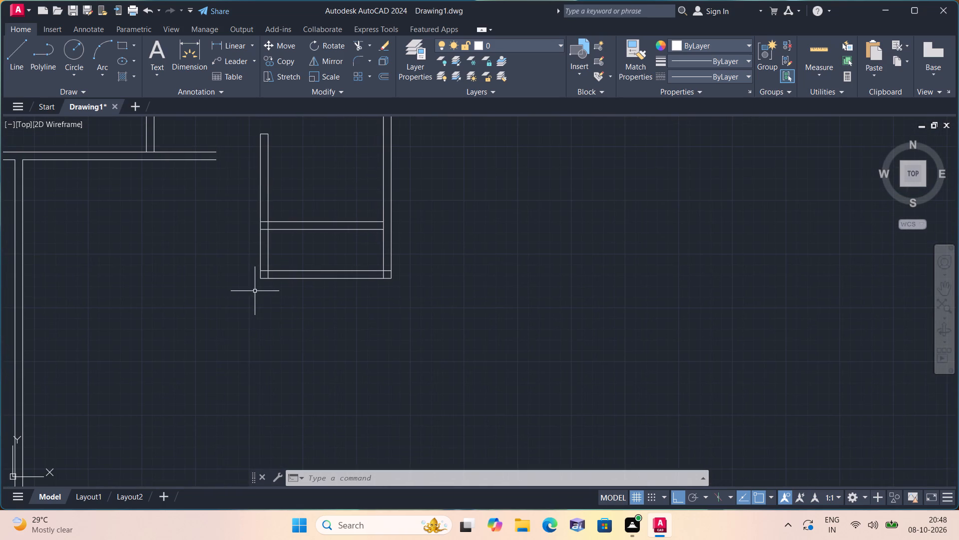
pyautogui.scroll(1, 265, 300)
# Trim the overlapping line segments where the cross wall above the bottom wall meets the left partition.
pyautogui.write('trim')
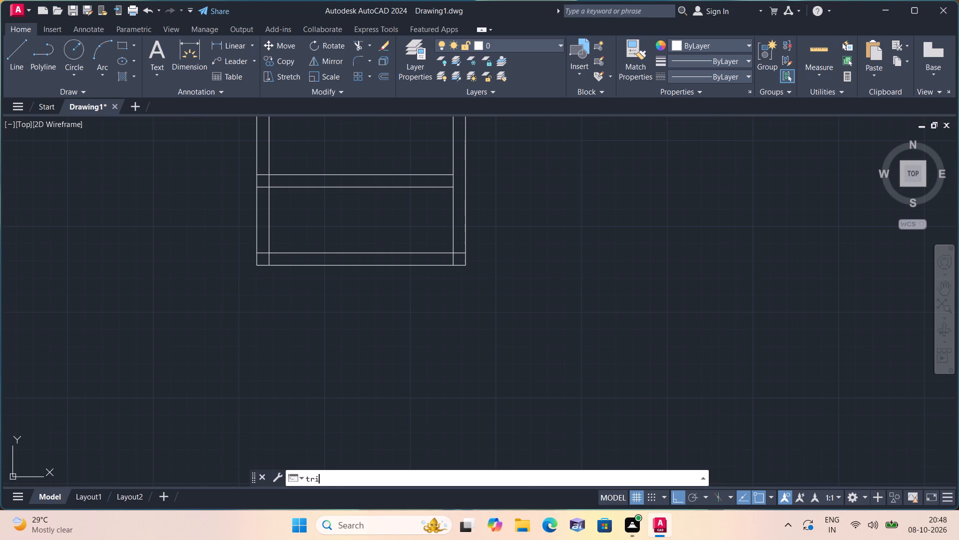
pyautogui.press('space')
pyautogui.scroll(1, 267, 177)
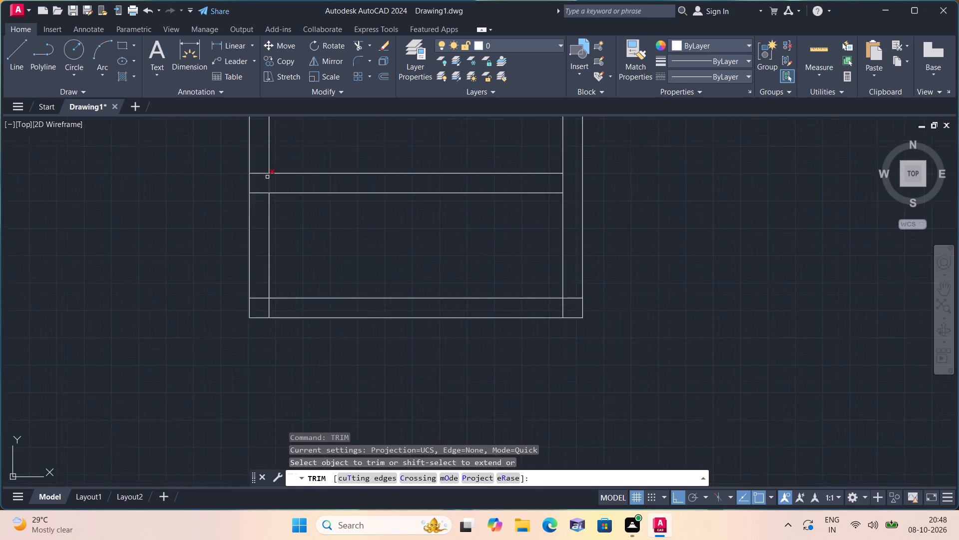
pyautogui.scroll(1, 267, 177)
pyautogui.click(257, 171)
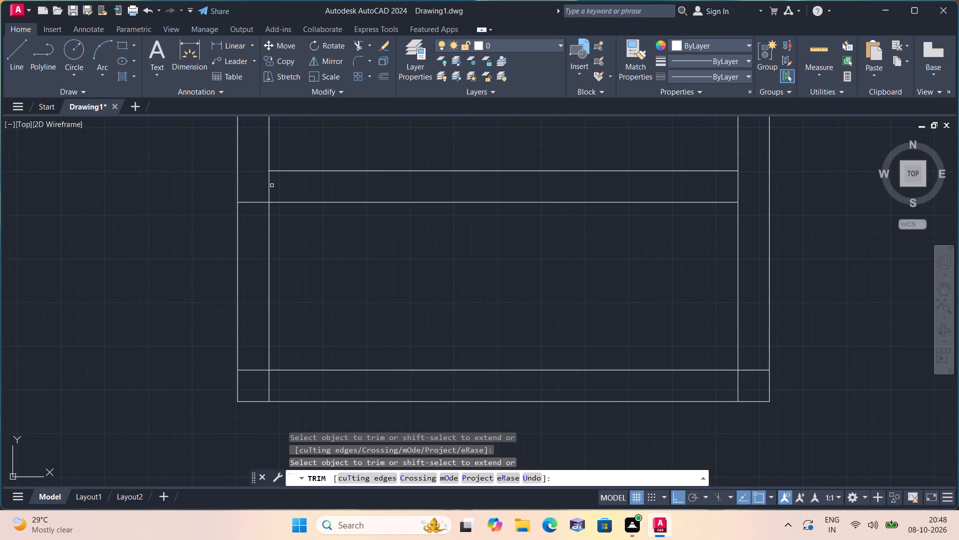
pyautogui.click(272, 185)
pyautogui.click(254, 186)
pyautogui.scroll(-2, 254, 186)
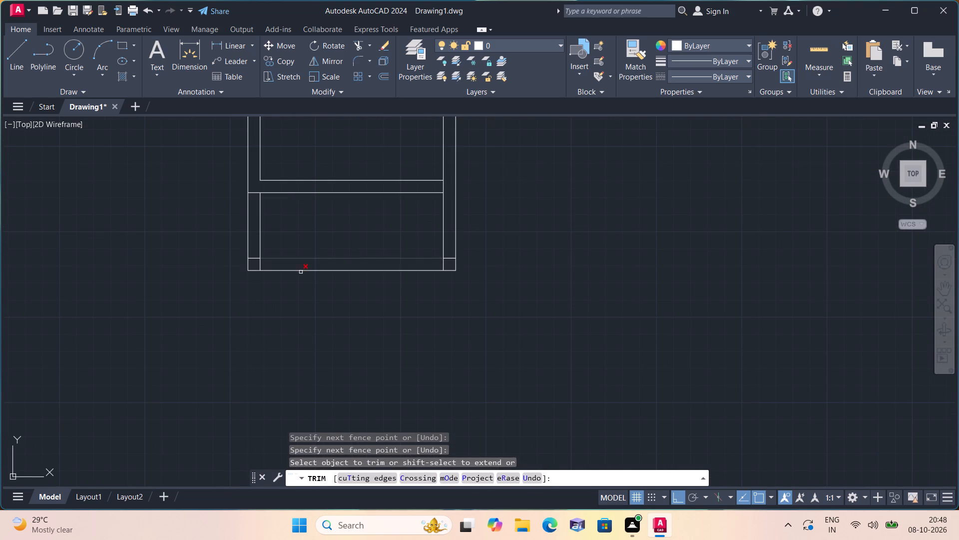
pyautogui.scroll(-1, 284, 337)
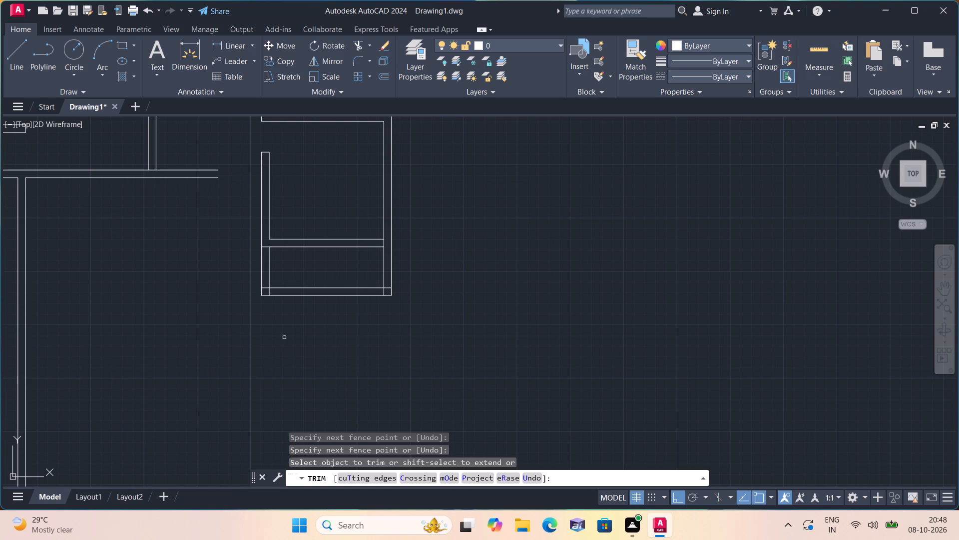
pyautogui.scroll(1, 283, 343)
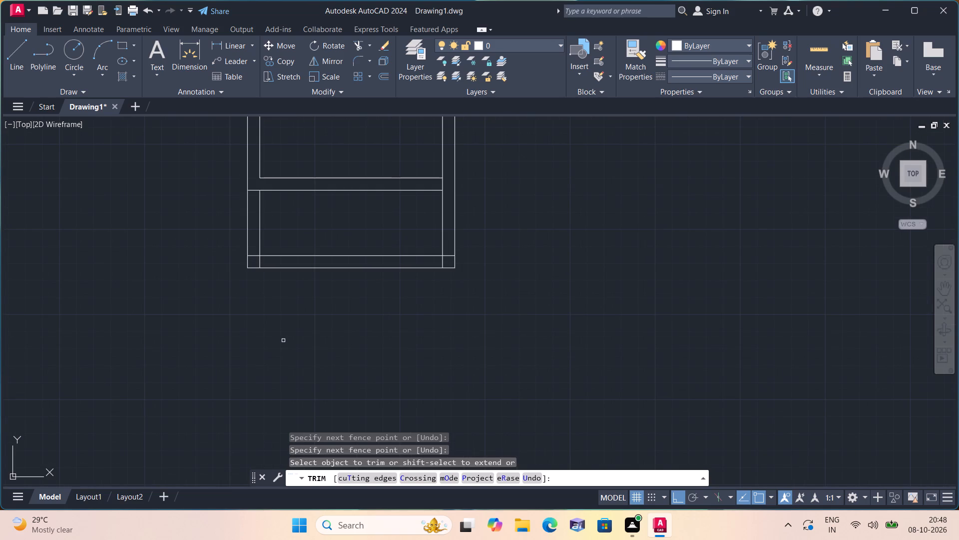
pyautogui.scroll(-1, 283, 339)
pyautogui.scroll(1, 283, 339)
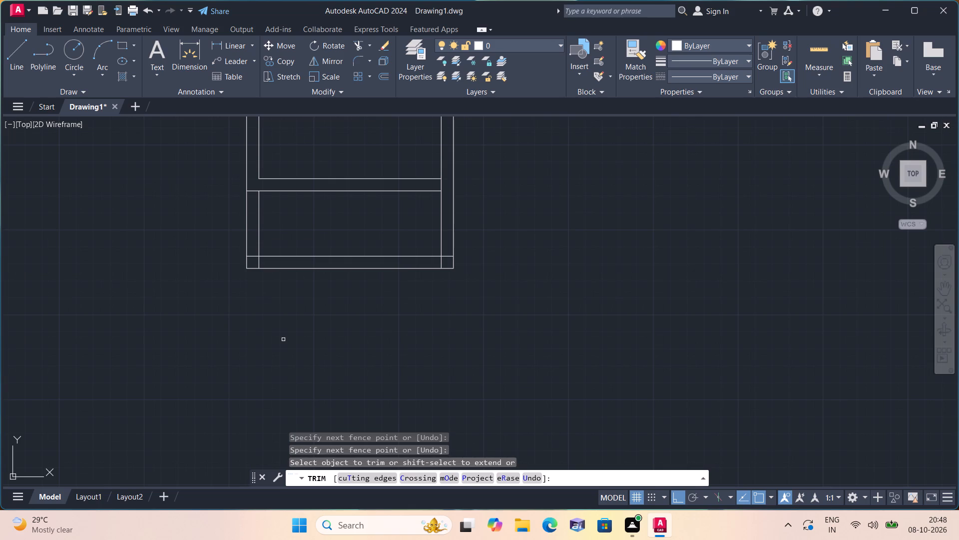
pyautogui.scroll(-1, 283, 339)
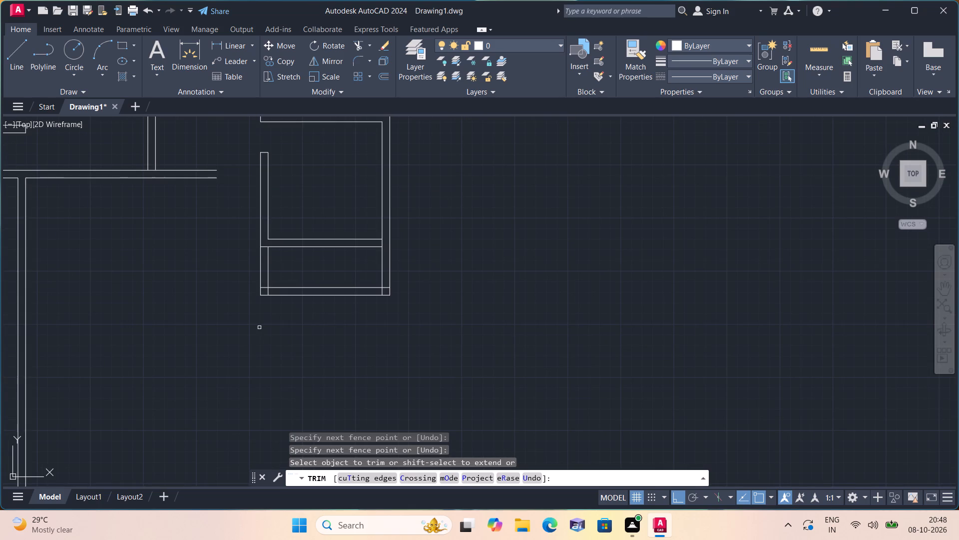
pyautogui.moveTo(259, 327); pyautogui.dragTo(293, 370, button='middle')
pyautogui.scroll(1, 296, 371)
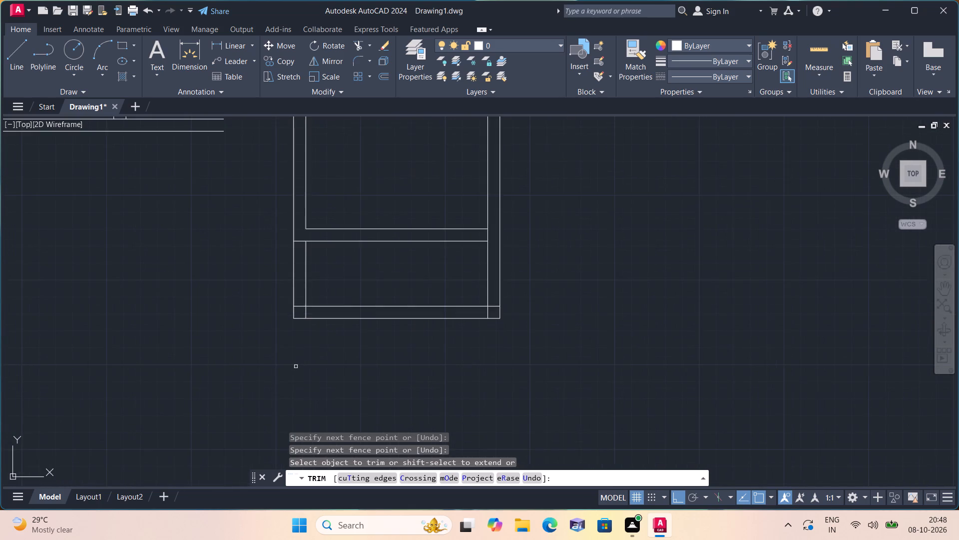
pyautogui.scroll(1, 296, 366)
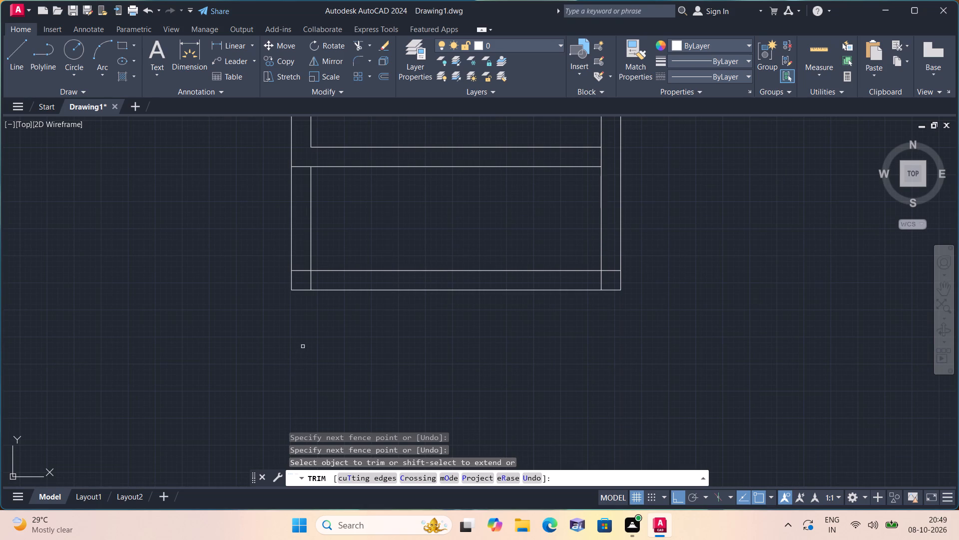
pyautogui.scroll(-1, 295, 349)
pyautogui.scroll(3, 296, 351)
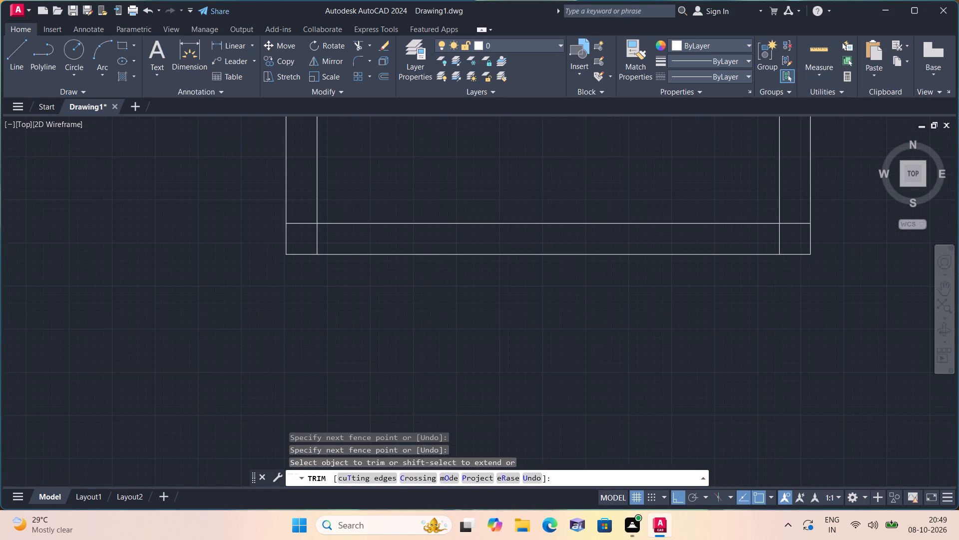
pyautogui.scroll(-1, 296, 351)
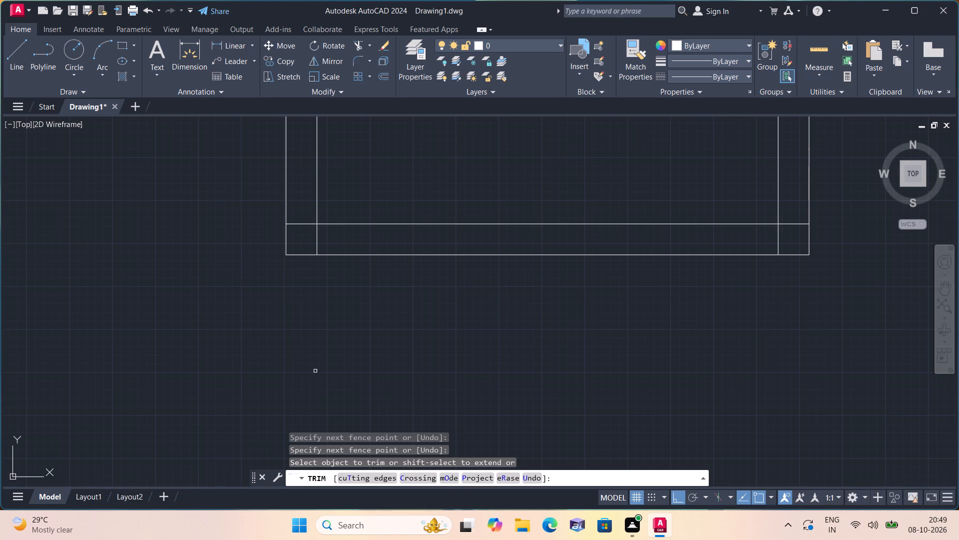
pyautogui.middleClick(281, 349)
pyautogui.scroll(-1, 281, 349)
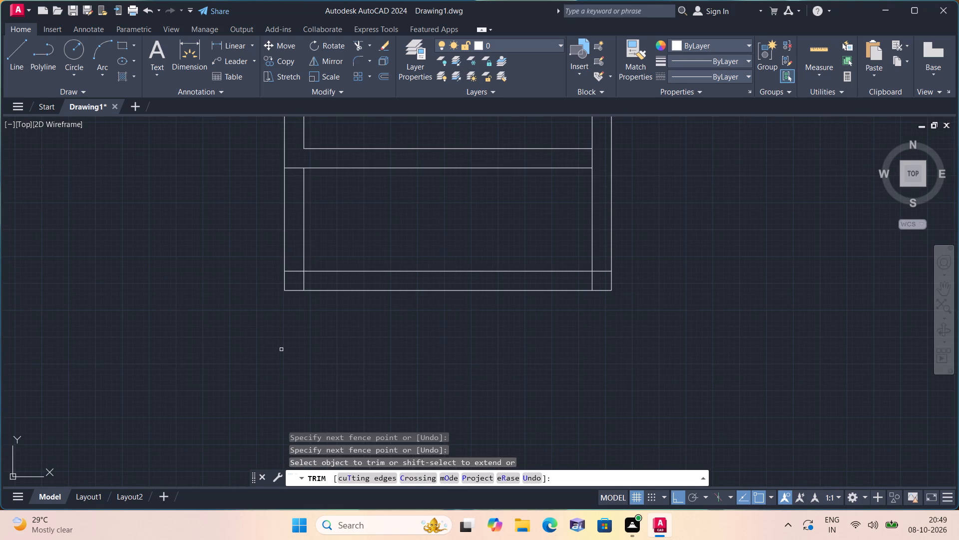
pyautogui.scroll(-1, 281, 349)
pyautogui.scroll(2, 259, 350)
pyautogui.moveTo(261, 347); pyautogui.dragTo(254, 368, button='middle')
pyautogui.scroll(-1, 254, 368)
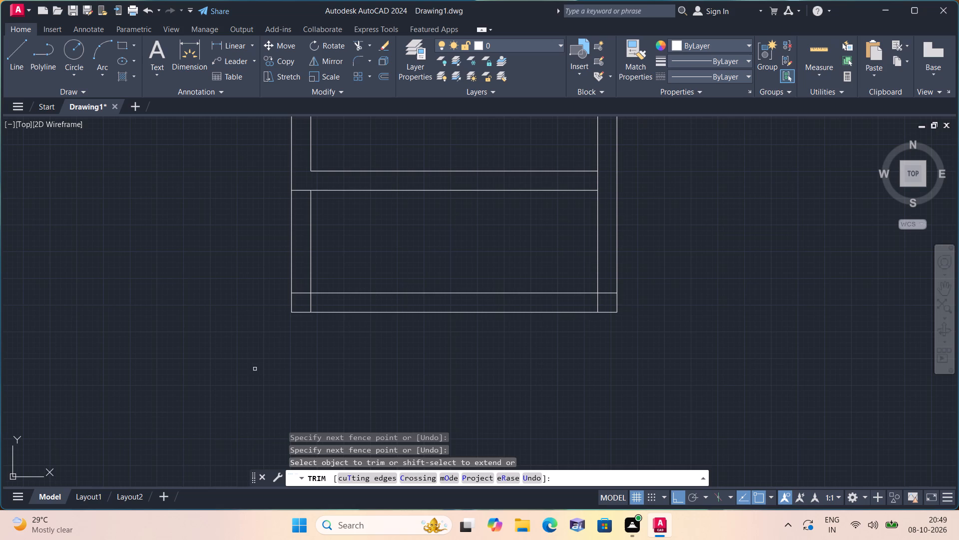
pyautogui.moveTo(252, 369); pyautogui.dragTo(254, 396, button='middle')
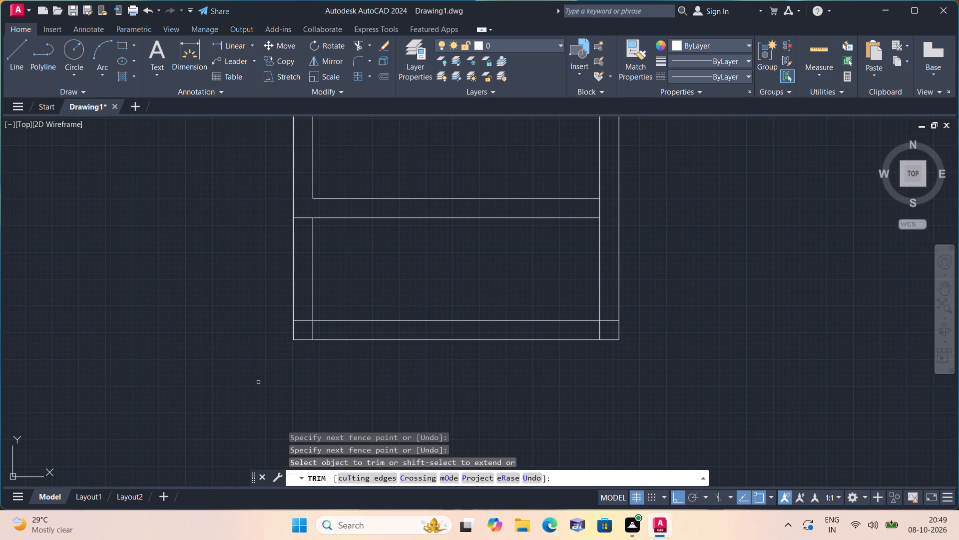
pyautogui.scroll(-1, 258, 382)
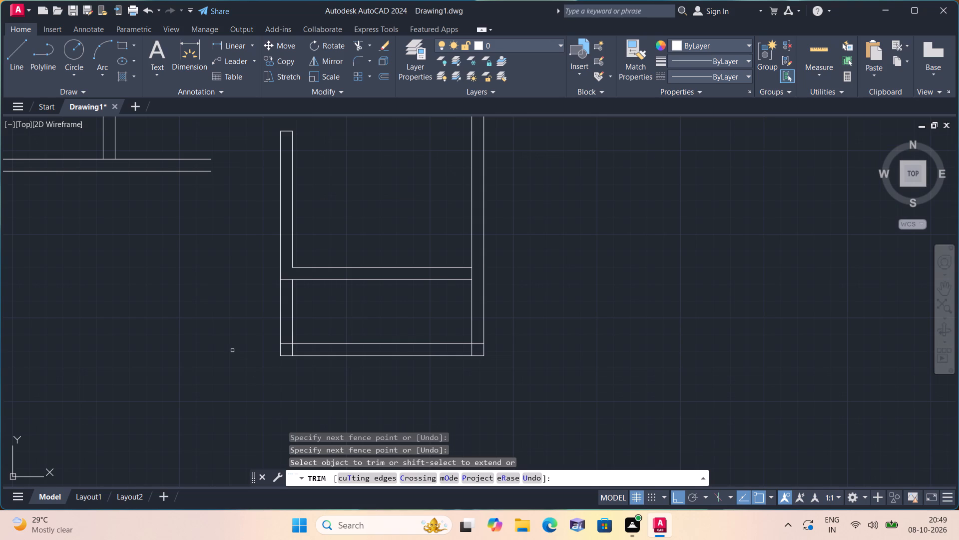
# Draw a line 2' down the left partition's inner face from the cross wall's lower line, and continue it across to the outer face.
pyautogui.press('space')
pyautogui.write('l')
pyautogui.press('space')
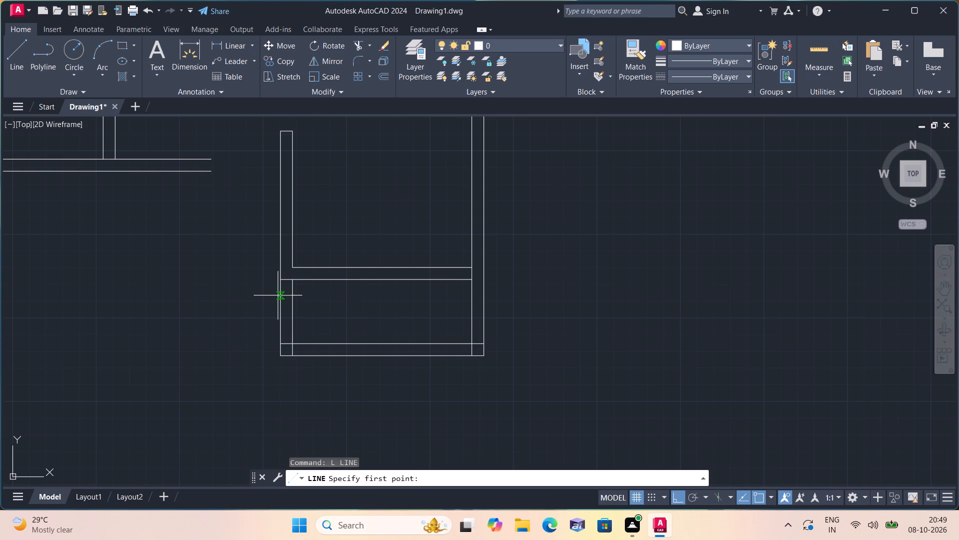
pyautogui.scroll(1, 281, 294)
pyautogui.click(298, 272)
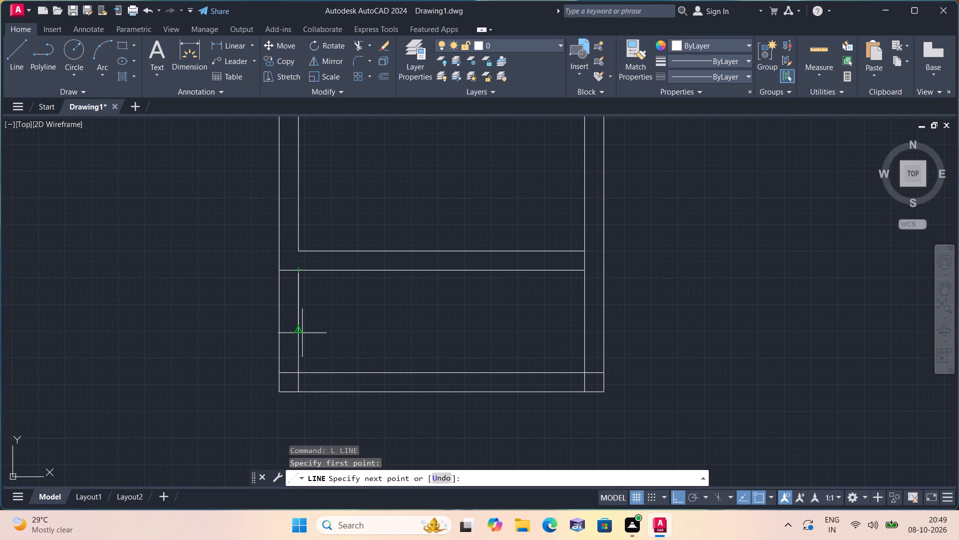
pyautogui.write("2'")
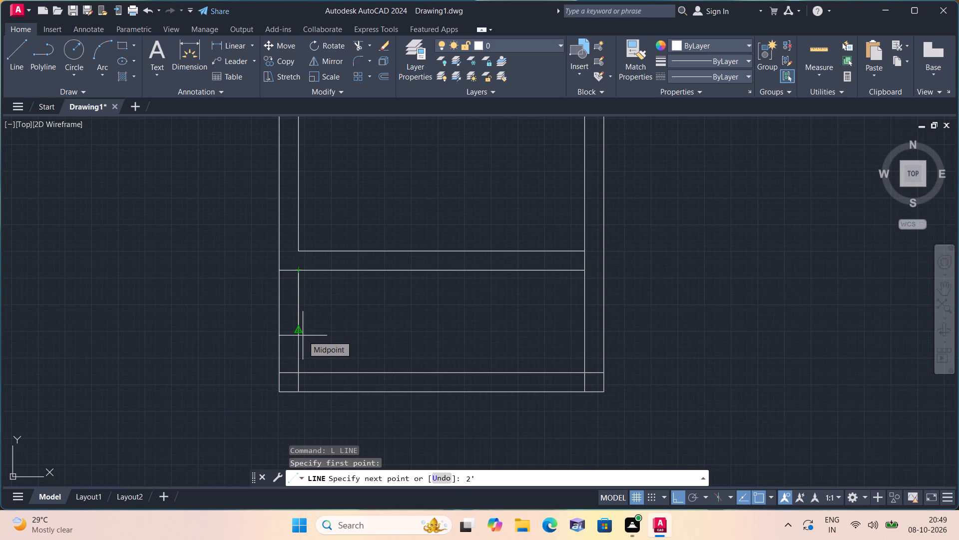
pyautogui.press('space')
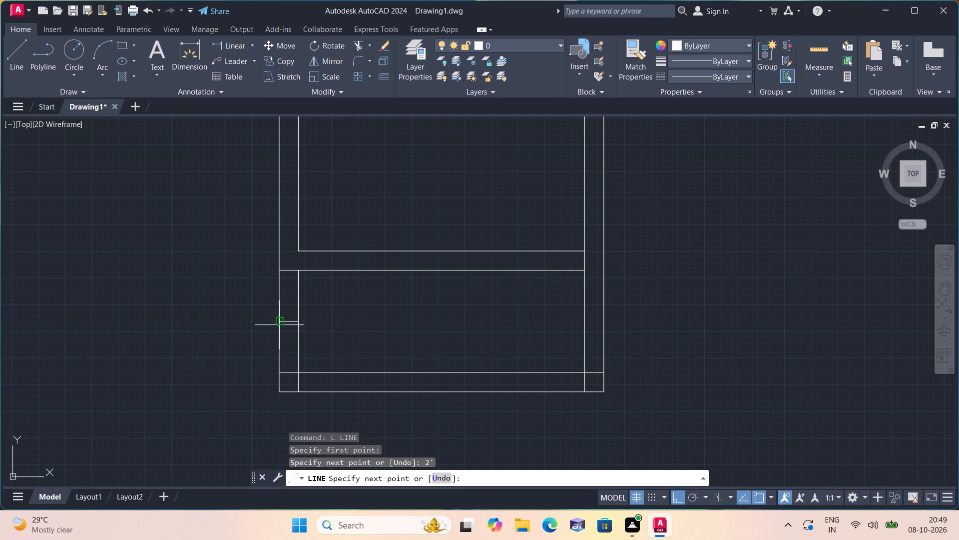
pyautogui.click(279, 325)
pyautogui.press('space')
# Trim both faces of the left partition between the cross wall and the new jamb line to form a door opening.
pyautogui.write('trim')
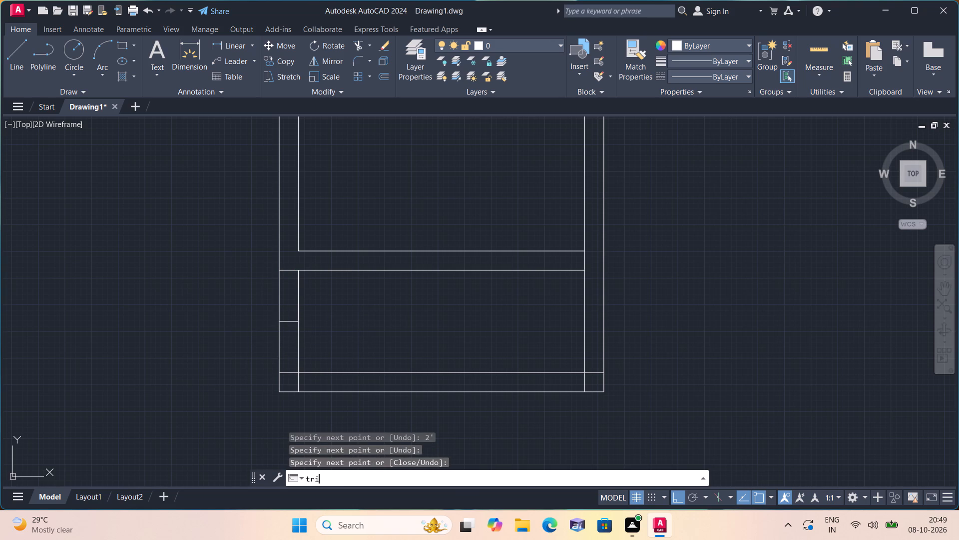
pyautogui.press('space')
pyautogui.click(371, 313)
pyautogui.click(242, 305)
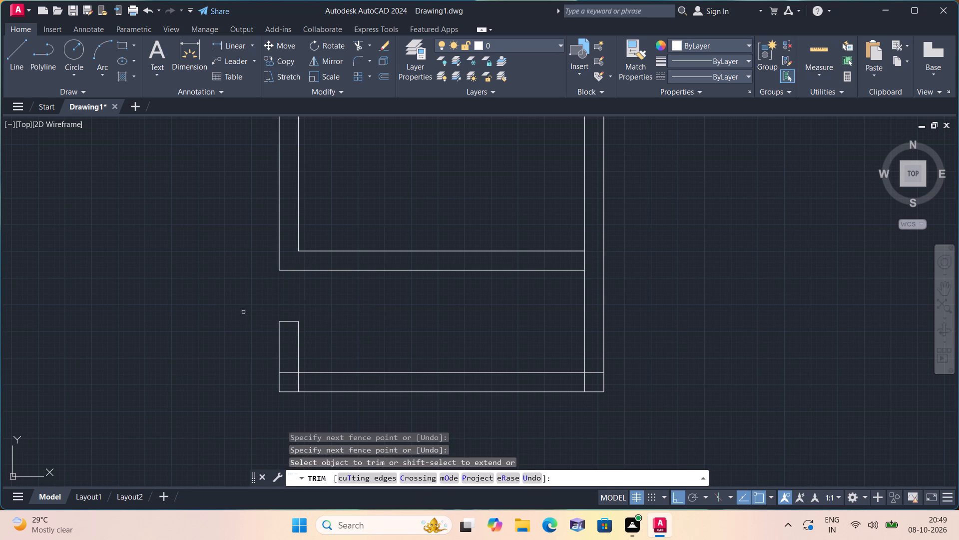
# Trim the overlapping inner line segments at the bottom-left wall corner.
pyautogui.moveTo(242, 341); pyautogui.dragTo(213, 281, button='middle')
pyautogui.scroll(1, 243, 297)
pyautogui.click(266, 321)
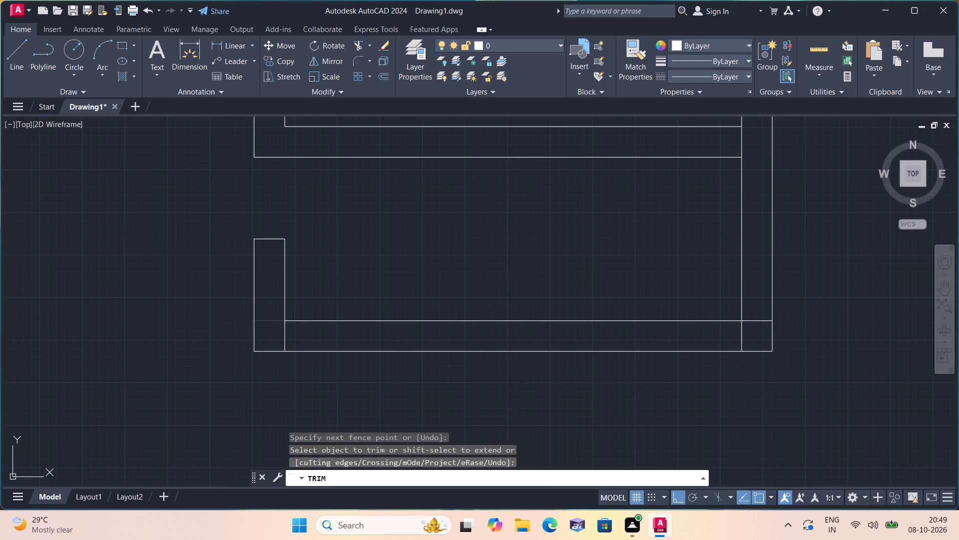
pyautogui.click(285, 333)
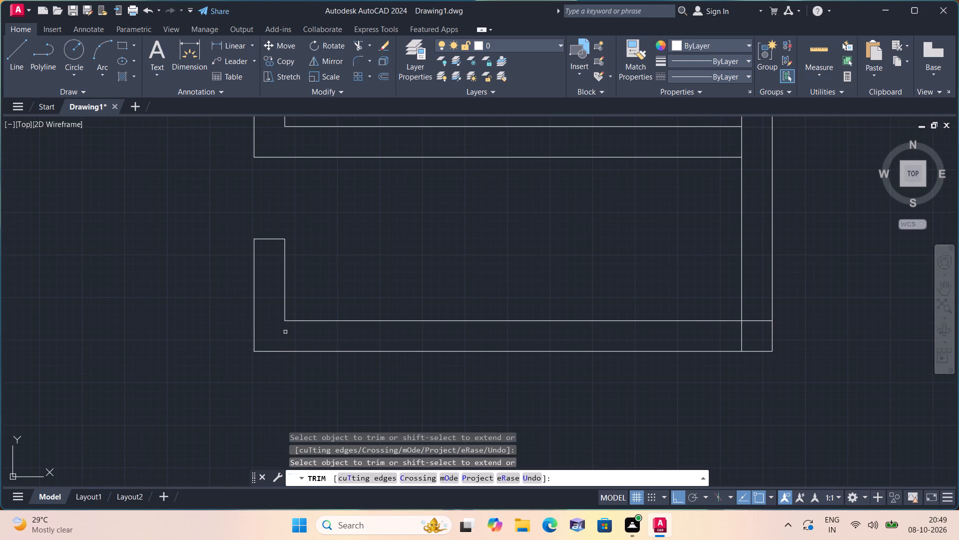
pyautogui.scroll(-1, 290, 335)
pyautogui.moveTo(495, 402); pyautogui.dragTo(426, 385, button='middle')
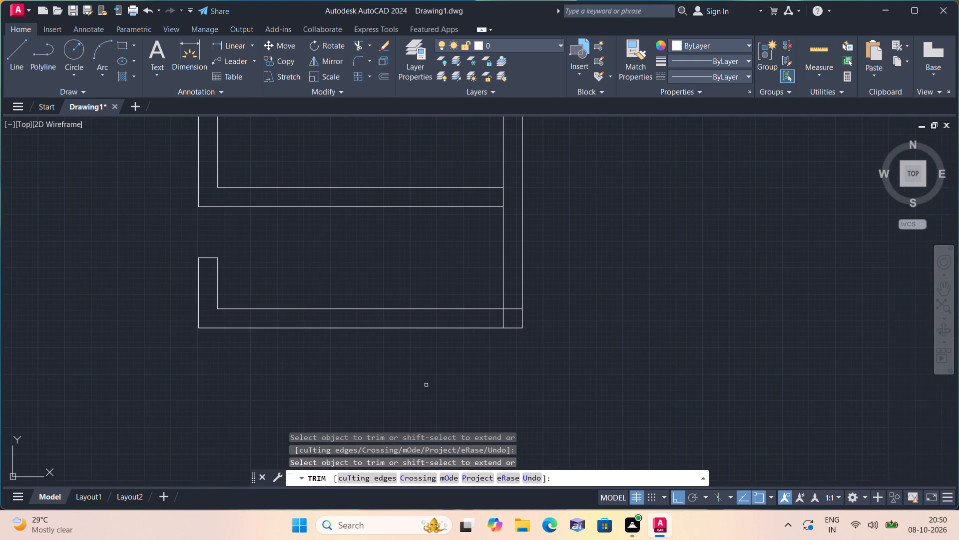
pyautogui.press('Escape')
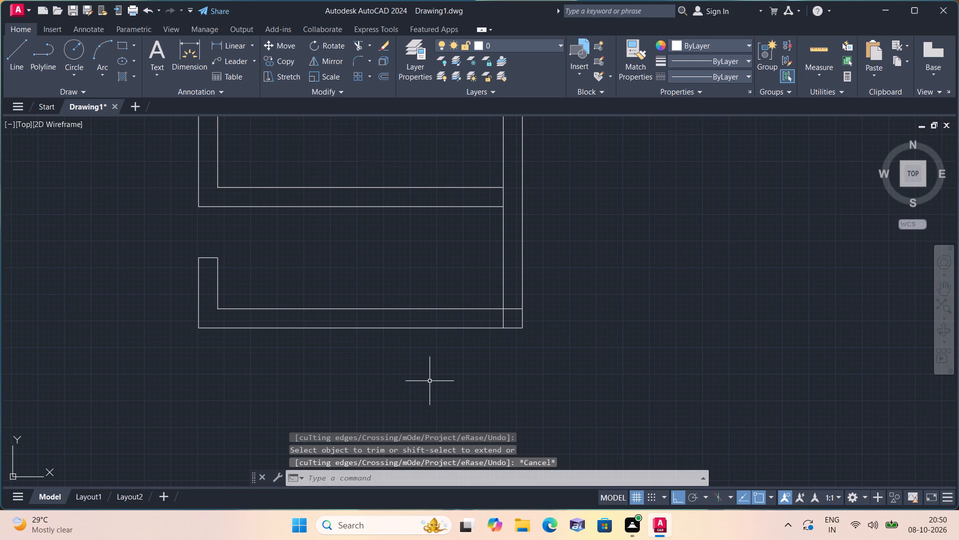
# Offset the inner face of the short left wall stub 6' to the right into the bottom room.
pyautogui.write('offset')
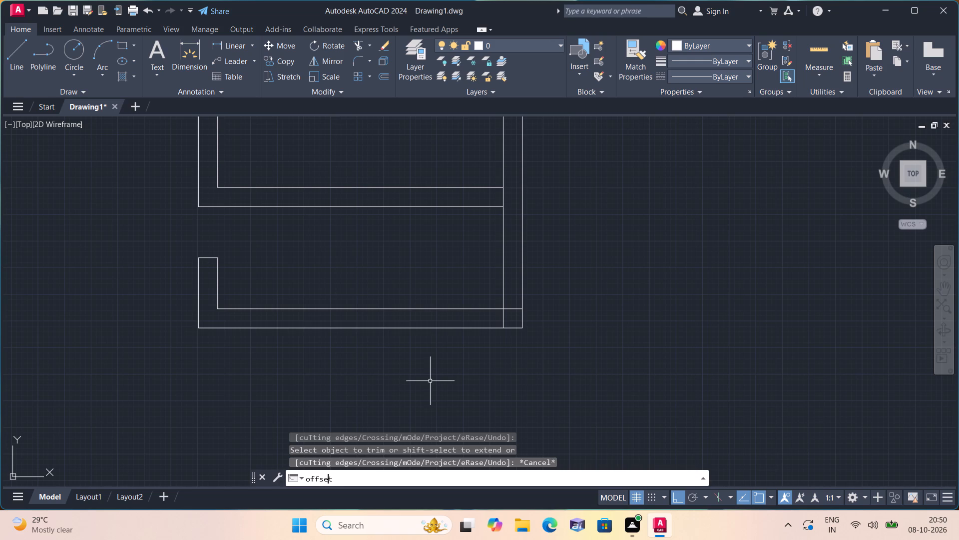
pyautogui.press('space')
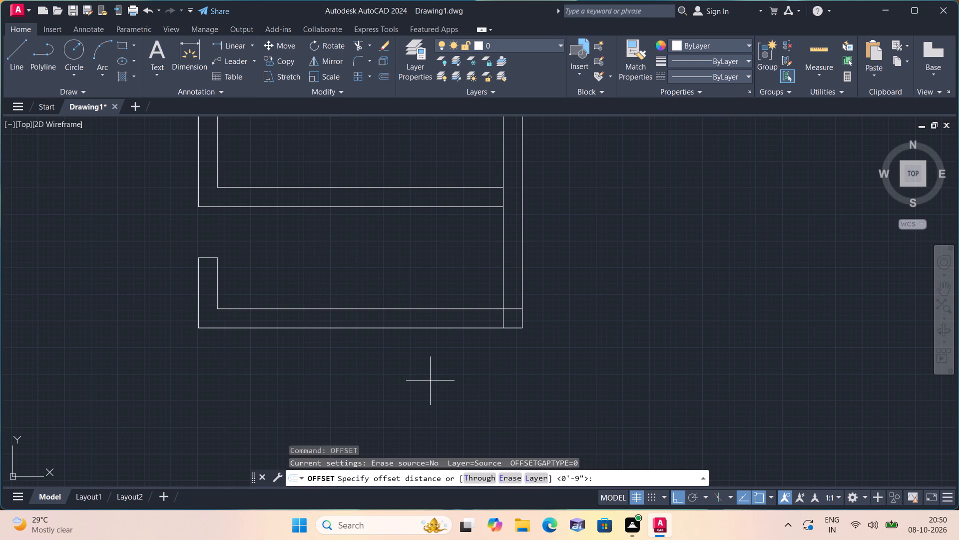
pyautogui.write("6'")
pyautogui.press('space')
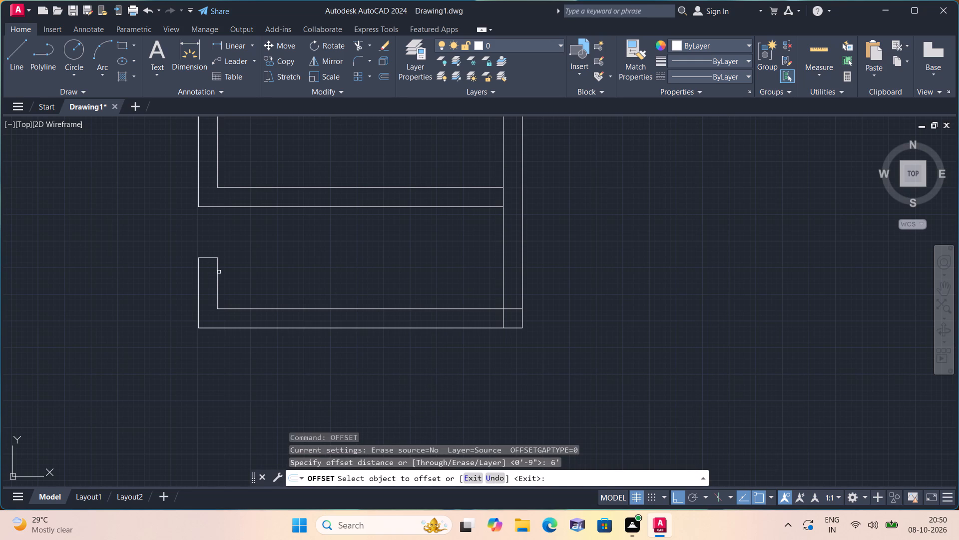
pyautogui.click(220, 271)
pyautogui.click(218, 269)
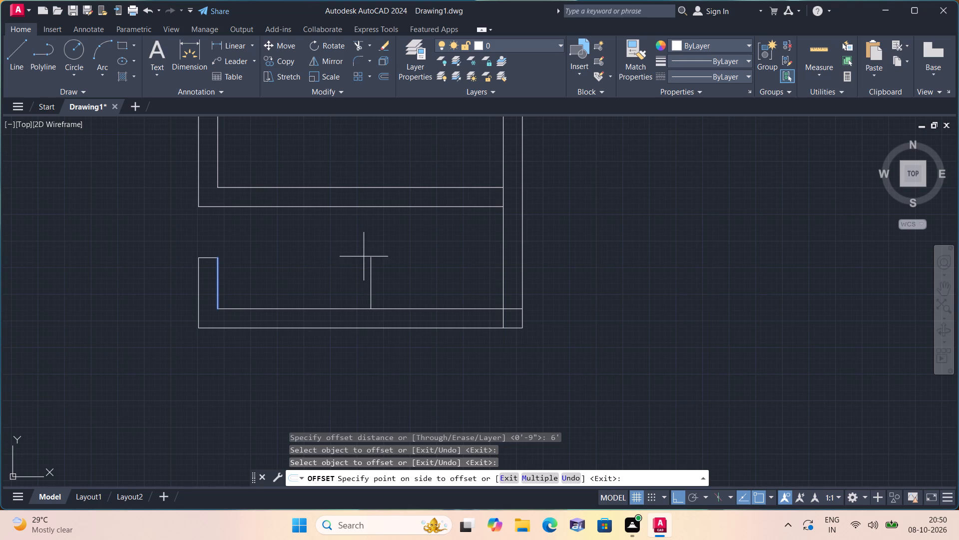
pyautogui.click(366, 256)
pyautogui.press('space')
# Offset the new vertical line 9" to the right to form the partition's second face.
pyautogui.press('space')
pyautogui.write('9"')
pyautogui.press('space')
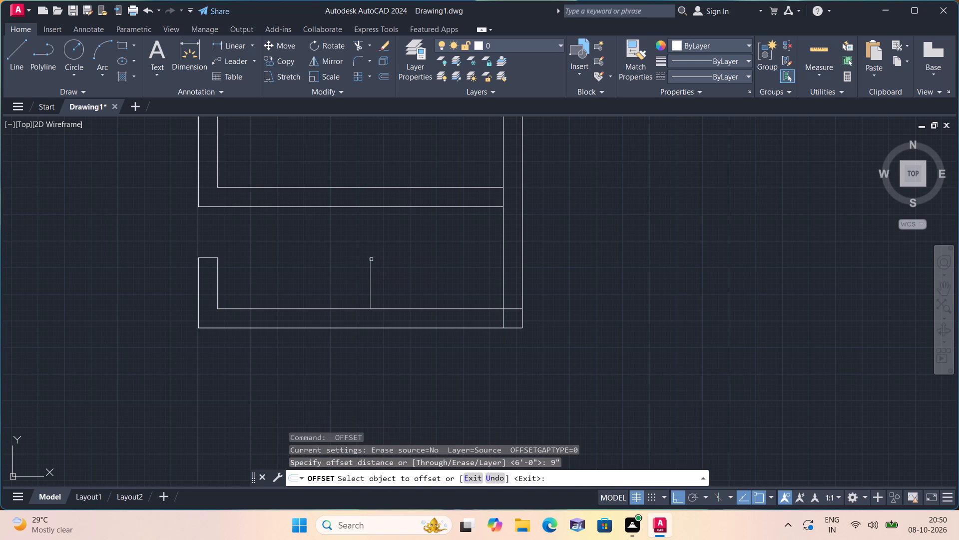
pyautogui.click(373, 262)
pyautogui.click(422, 249)
pyautogui.press('space')
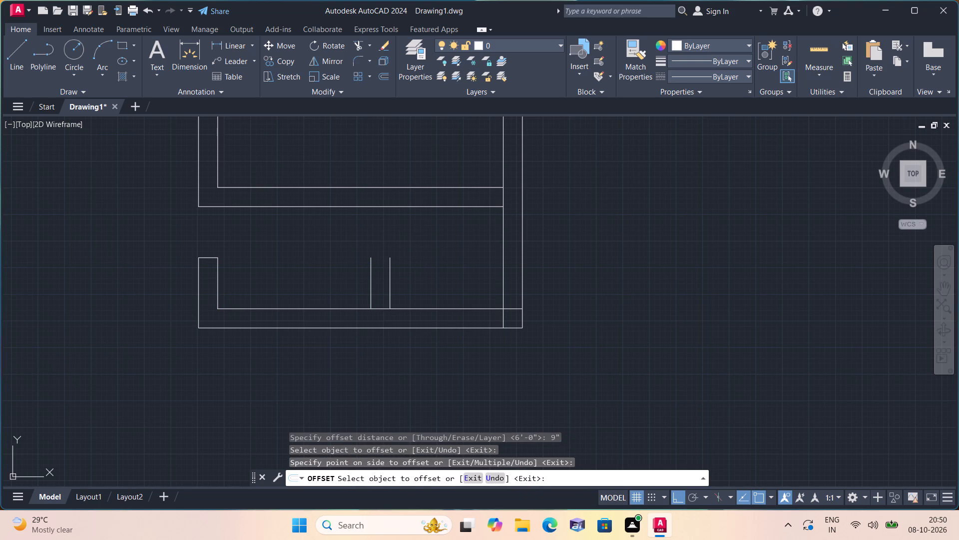
# Extend both faces of the new 9" partition up to the cross wall's lower line.
pyautogui.write('exte')
pyautogui.press('space')
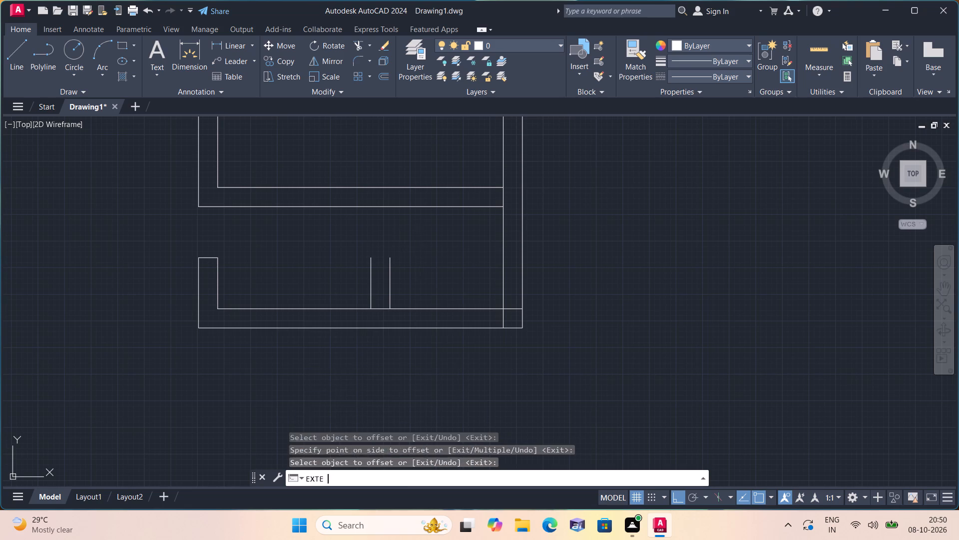
pyautogui.click(351, 266)
pyautogui.click(417, 267)
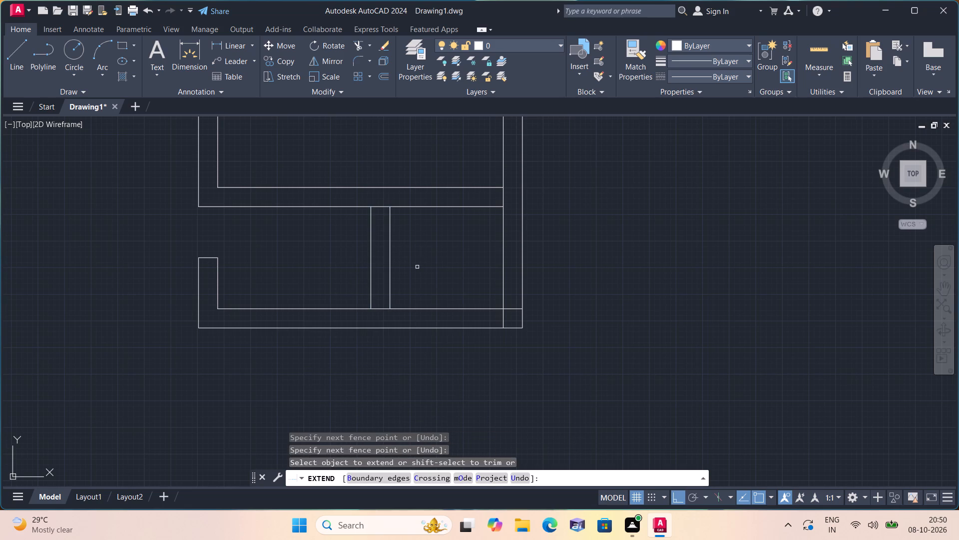
pyautogui.press('Escape')
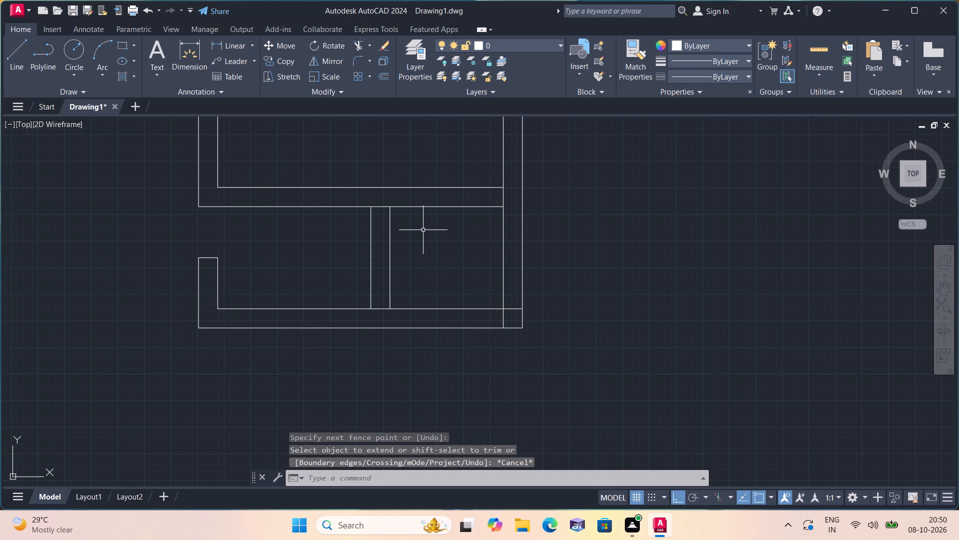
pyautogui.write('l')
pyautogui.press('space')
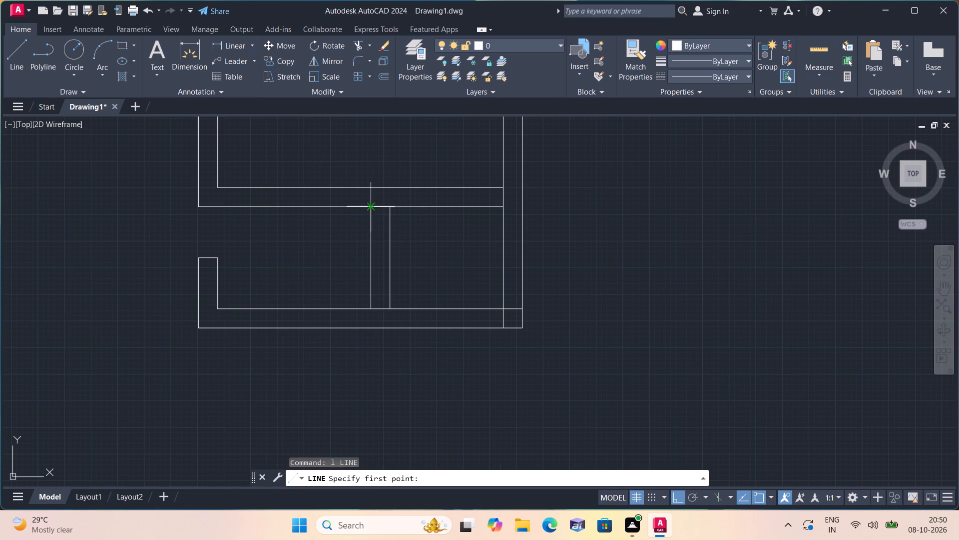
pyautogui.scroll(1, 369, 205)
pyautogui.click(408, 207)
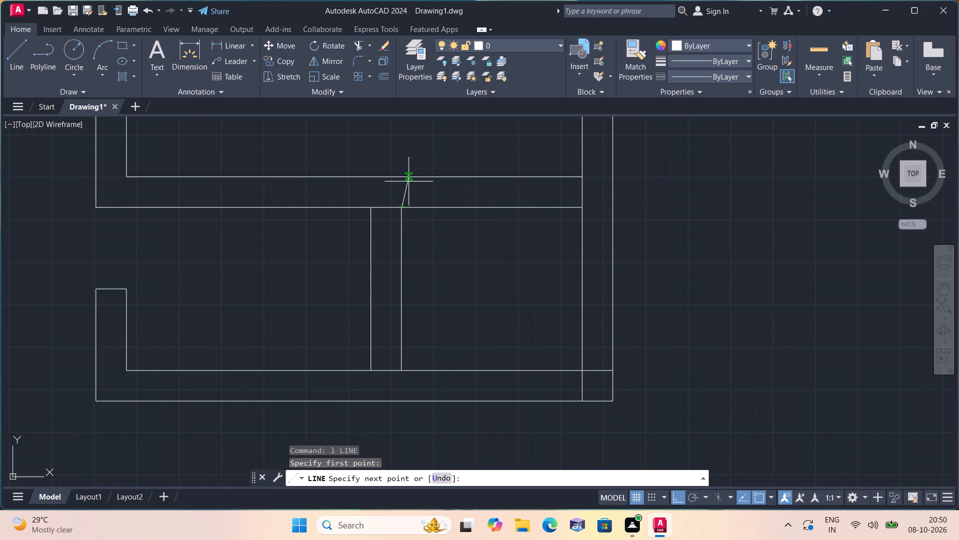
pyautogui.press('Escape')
# Draw a vertical jamb line across the cross wall's thickness, just right of the new partition's right face.
pyautogui.press('space')
pyautogui.scroll(1, 419, 209)
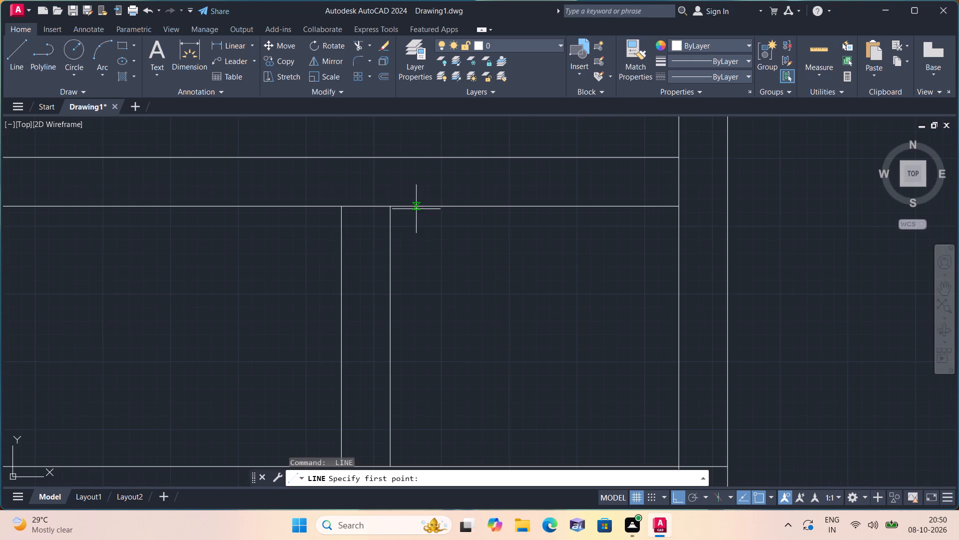
pyautogui.scroll(1, 404, 205)
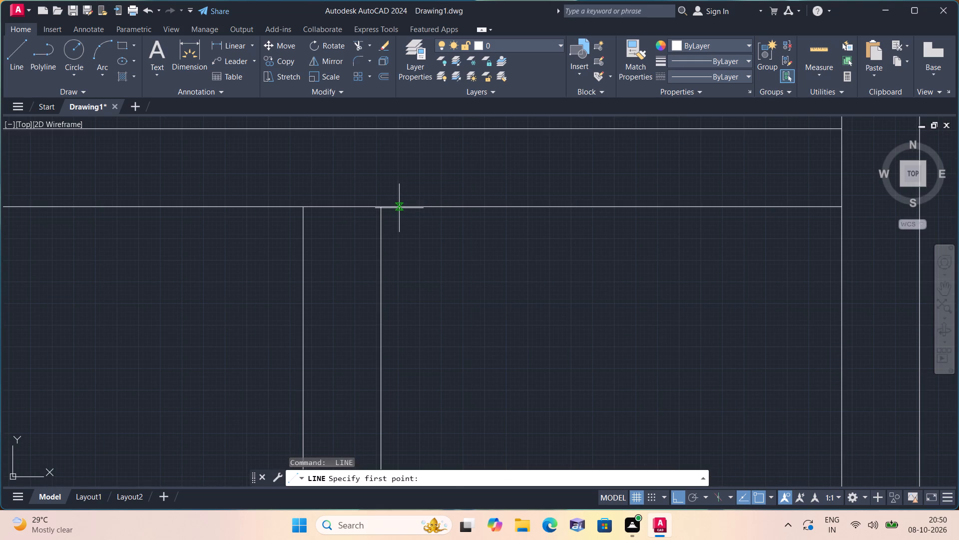
pyautogui.click(396, 207)
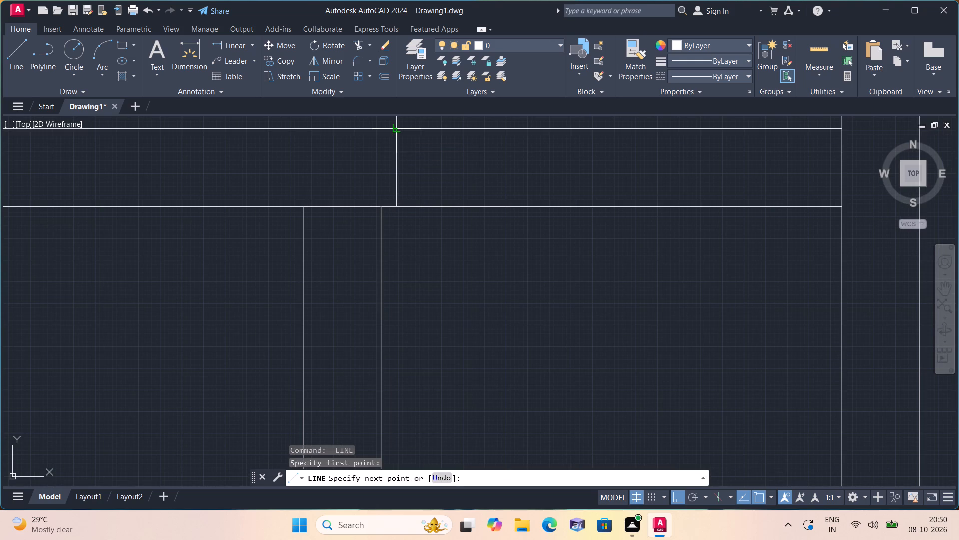
pyautogui.click(393, 130)
pyautogui.press('space')
pyautogui.scroll(-1, 415, 166)
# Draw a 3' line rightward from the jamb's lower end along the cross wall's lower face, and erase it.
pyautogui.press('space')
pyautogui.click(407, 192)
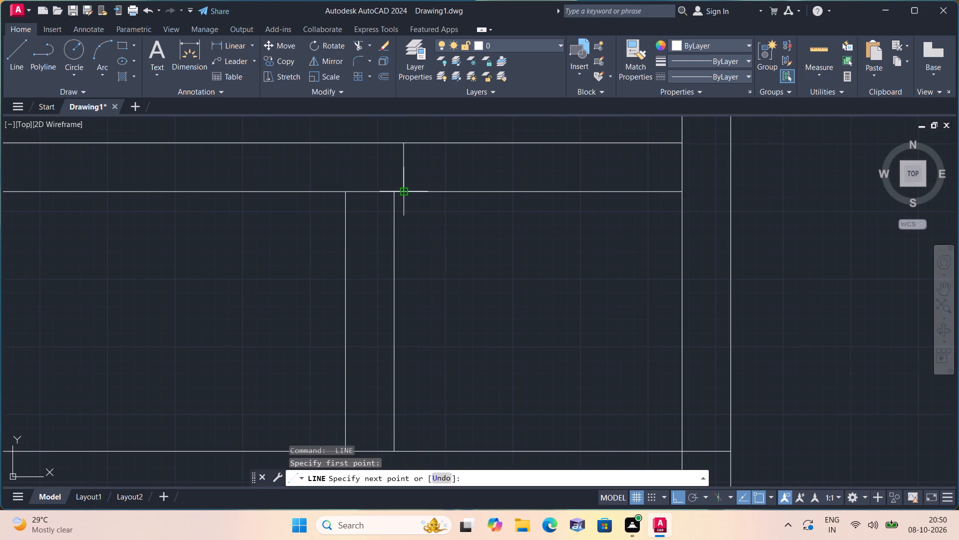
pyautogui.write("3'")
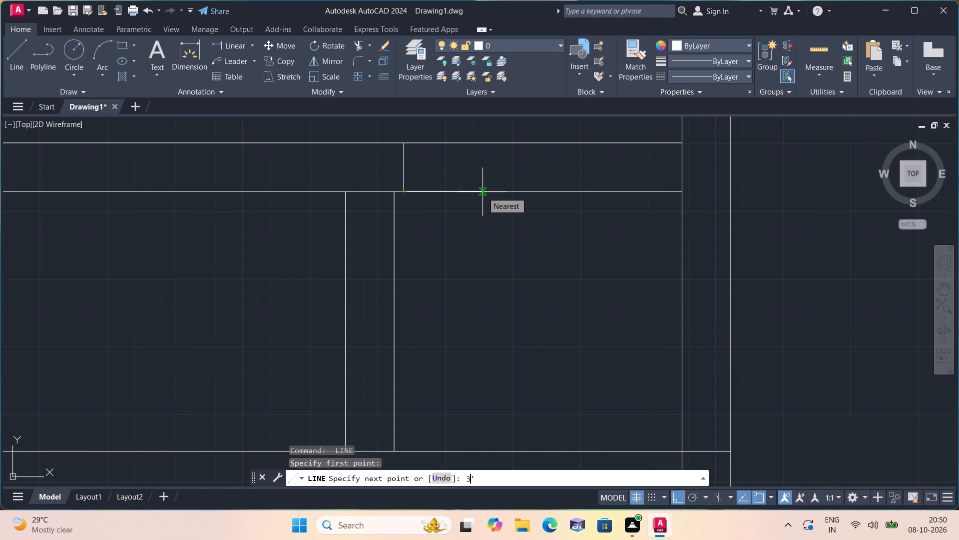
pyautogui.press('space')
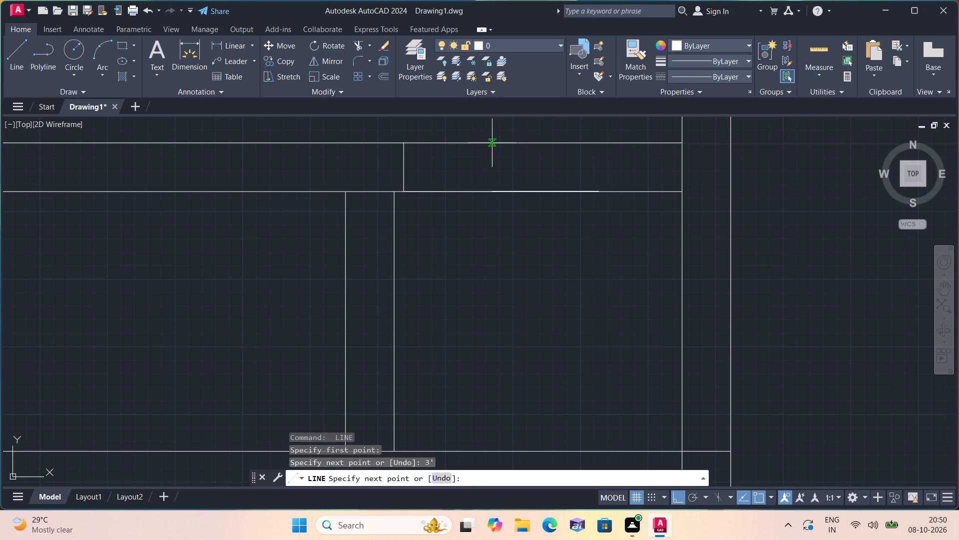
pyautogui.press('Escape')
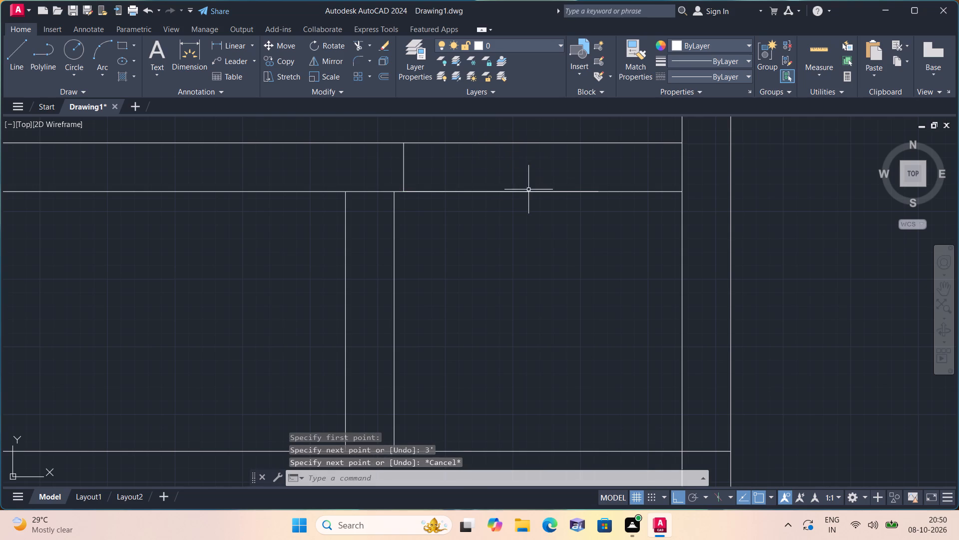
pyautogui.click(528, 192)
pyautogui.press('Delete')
# Draw a 2' line rightward from the jamb's lower end and continue it up across the cross wall as the second jamb.
pyautogui.press('l')
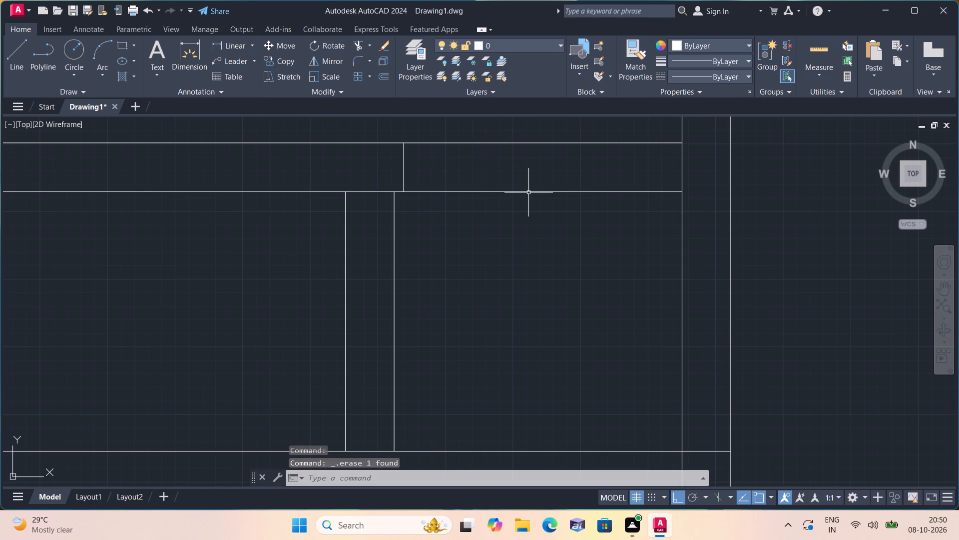
pyautogui.press('space')
pyautogui.click(408, 192)
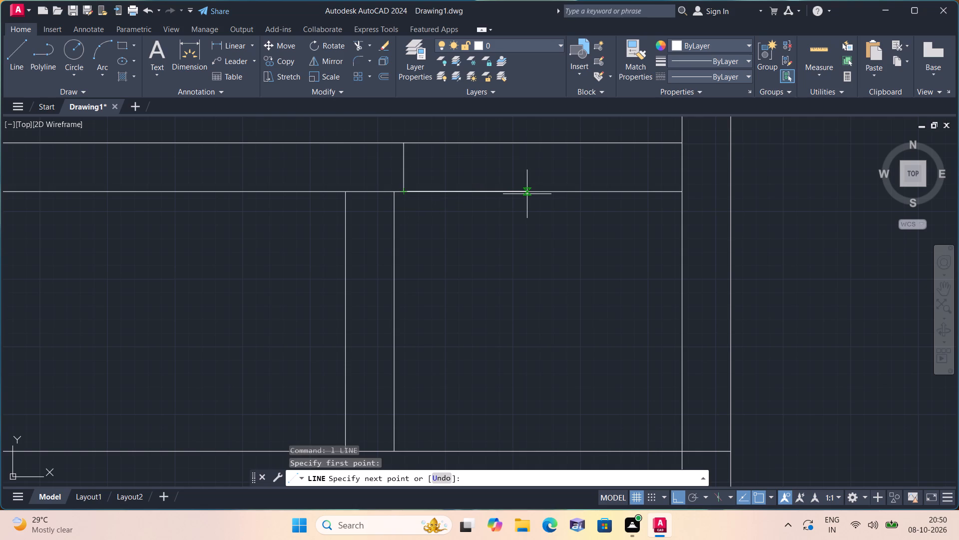
pyautogui.press('2')
pyautogui.press("'")
pyautogui.press('space')
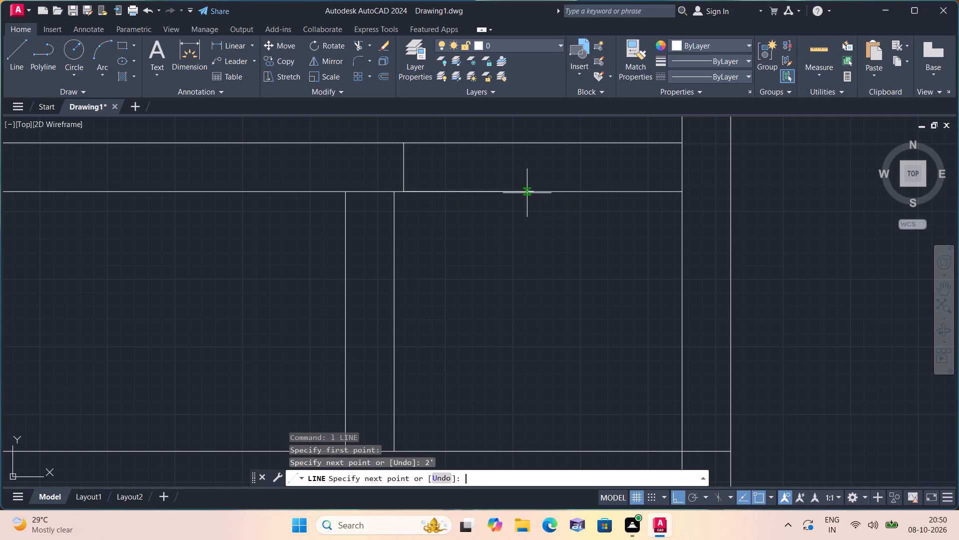
pyautogui.click(530, 141)
pyautogui.press('space')
pyautogui.scroll(-1, 543, 256)
# Trim the cross wall's faces between the jambs to open the 2' doorway, and trim the line across the partition's top.
pyautogui.press('t')
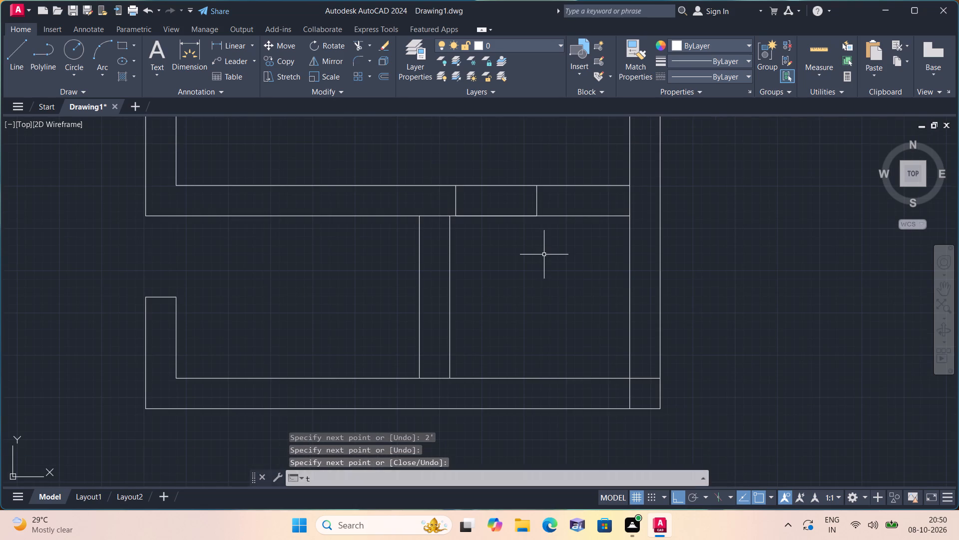
pyautogui.press('r')
pyautogui.write('im')
pyautogui.press('space')
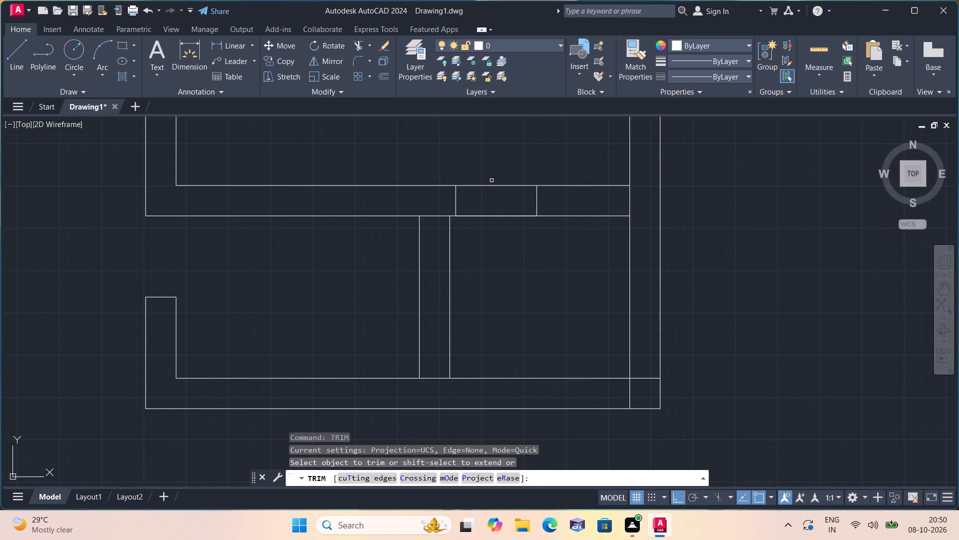
pyautogui.moveTo(491, 180); pyautogui.dragTo(509, 242)
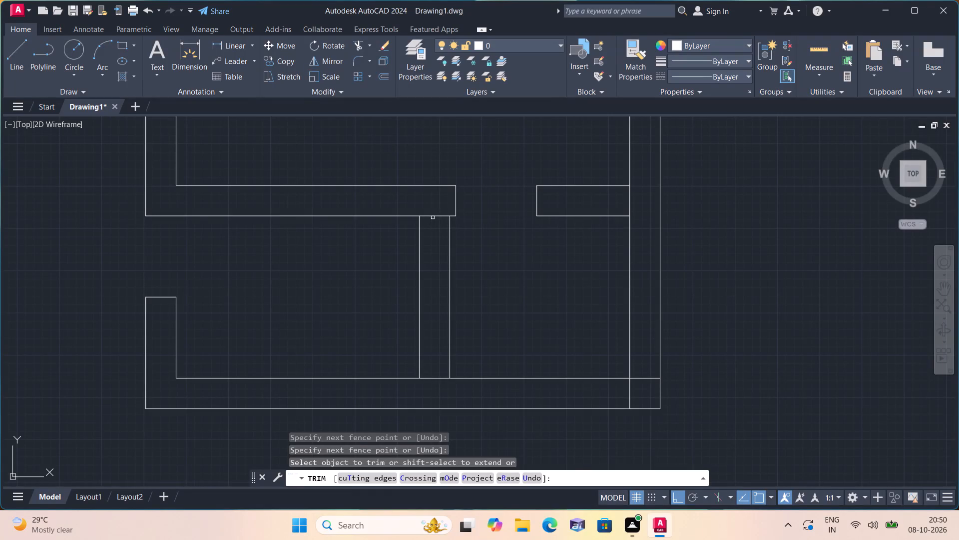
pyautogui.click(433, 215)
pyautogui.scroll(-1, 433, 215)
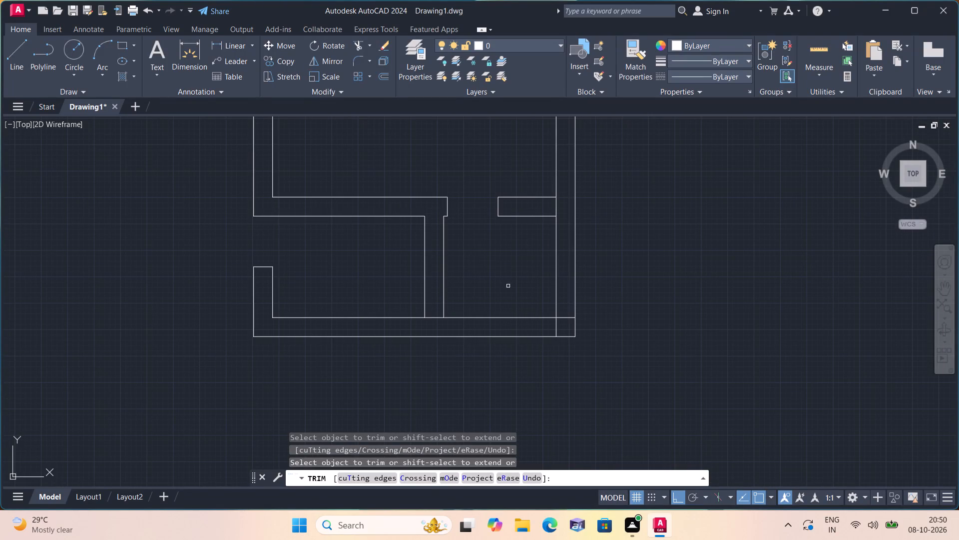
pyautogui.press('Escape')
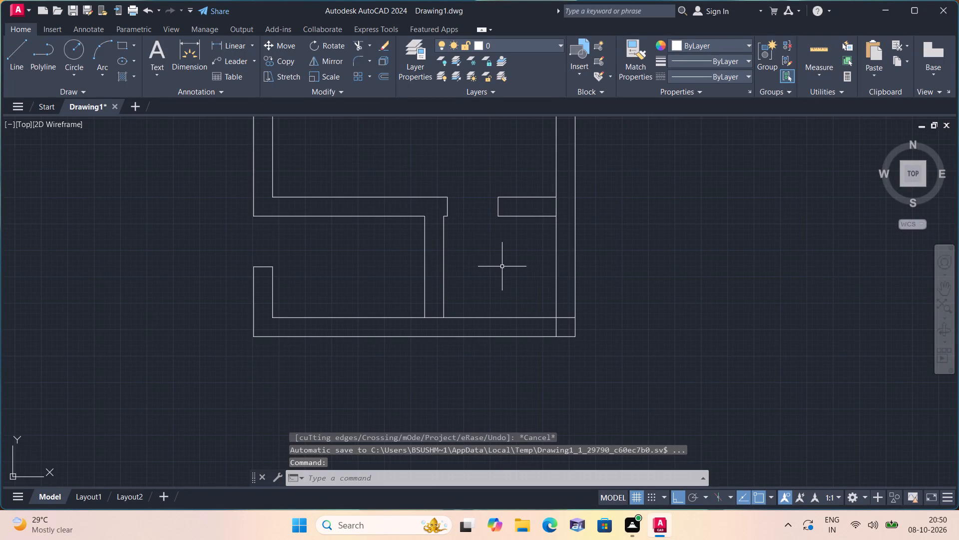
# Extend both partition faces down to the bottom wall's outer line and both right cross-wall stub faces to the outer right wall line.
pyautogui.write('exte')
pyautogui.press('space')
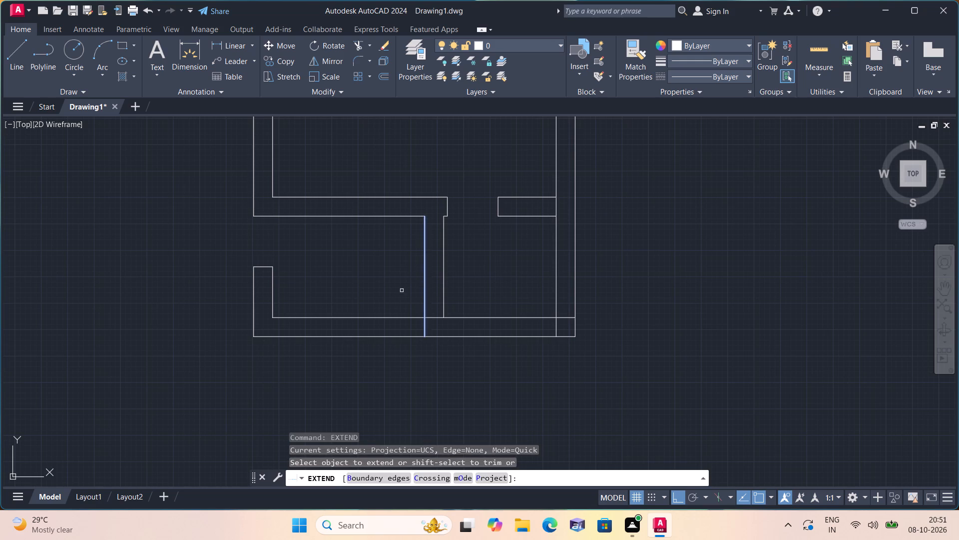
pyautogui.click(402, 290)
pyautogui.click(482, 284)
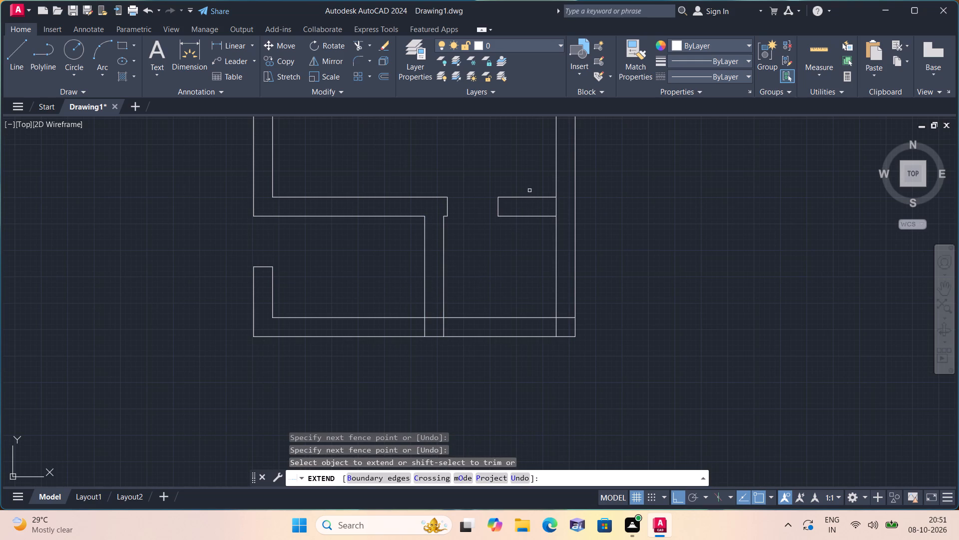
pyautogui.moveTo(531, 192); pyautogui.dragTo(543, 229)
pyautogui.press('space')
# Trim the right wall's inner line from the cross-wall stub downward and the bottom wall's inner line right of the partition.
pyautogui.write('trim')
pyautogui.press('space')
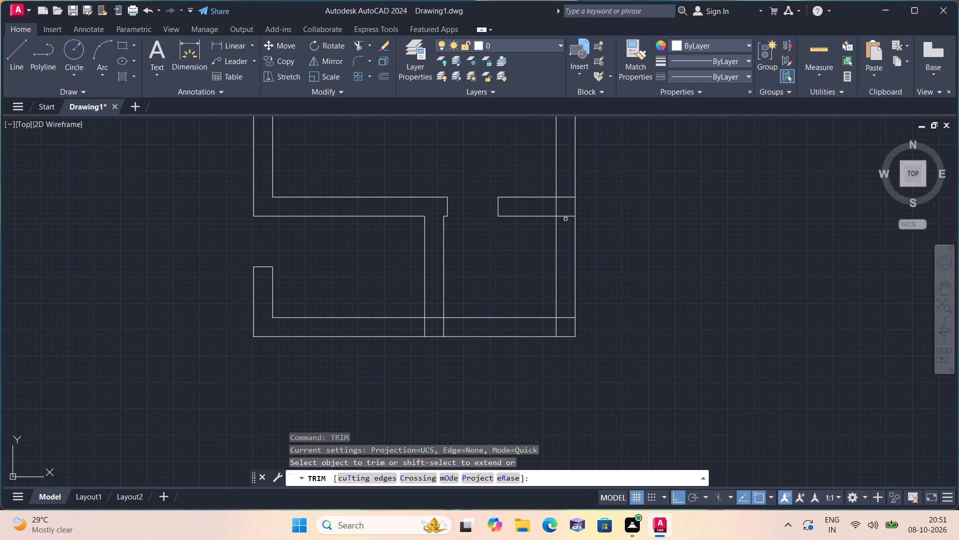
pyautogui.click(551, 203)
pyautogui.click(559, 203)
pyautogui.click(563, 197)
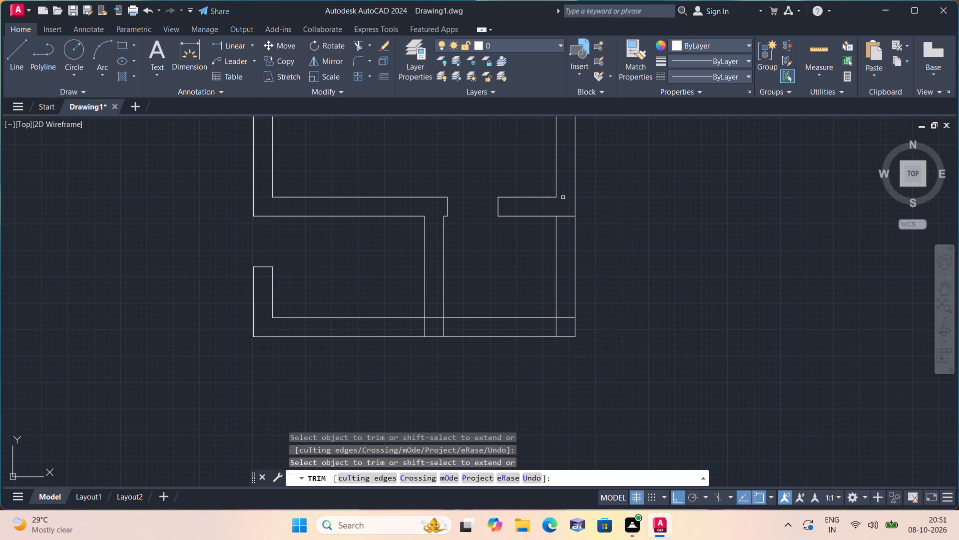
pyautogui.click(552, 256)
pyautogui.click(563, 259)
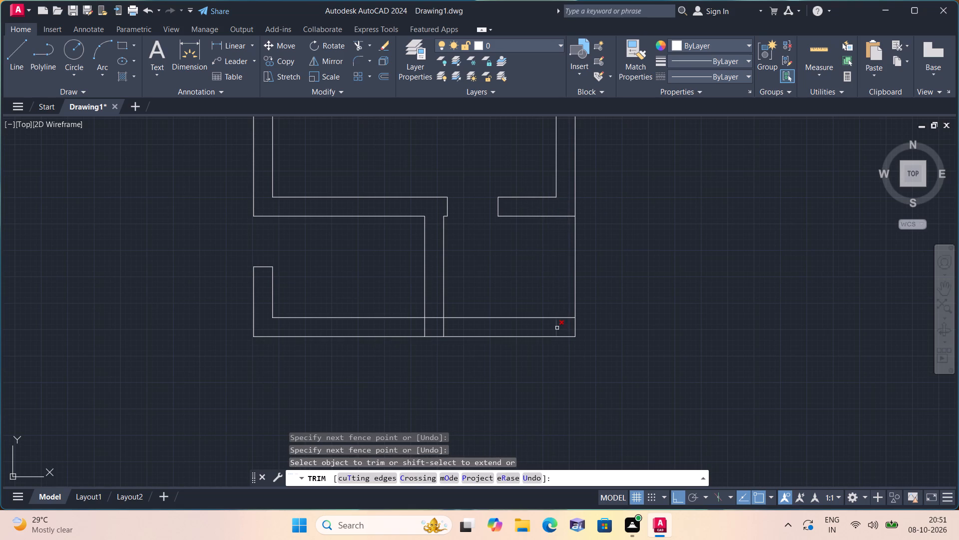
pyautogui.click(557, 328)
pyautogui.click(554, 319)
pyautogui.click(544, 302)
# Trim the overlapping line segments where the partition meets the bottom wall, leaving a clean inner corner on its left side.
pyautogui.click(423, 325)
pyautogui.click(434, 318)
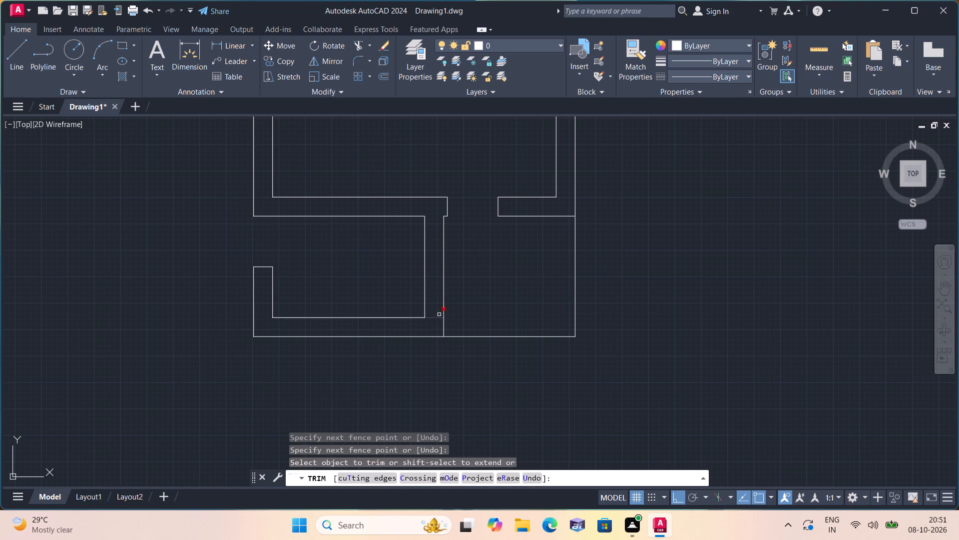
pyautogui.click(432, 316)
pyautogui.scroll(-2, 429, 316)
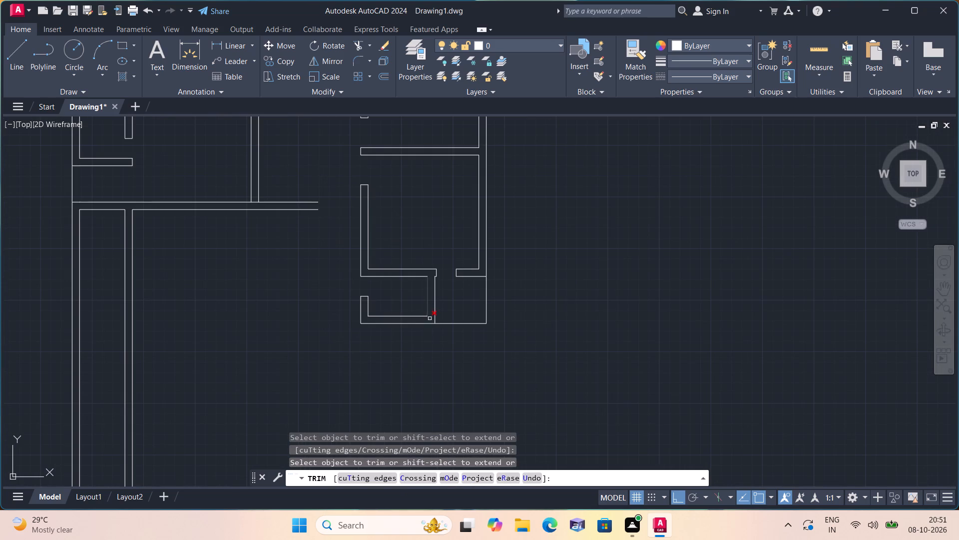
pyautogui.moveTo(421, 329); pyautogui.dragTo(482, 320, button='middle')
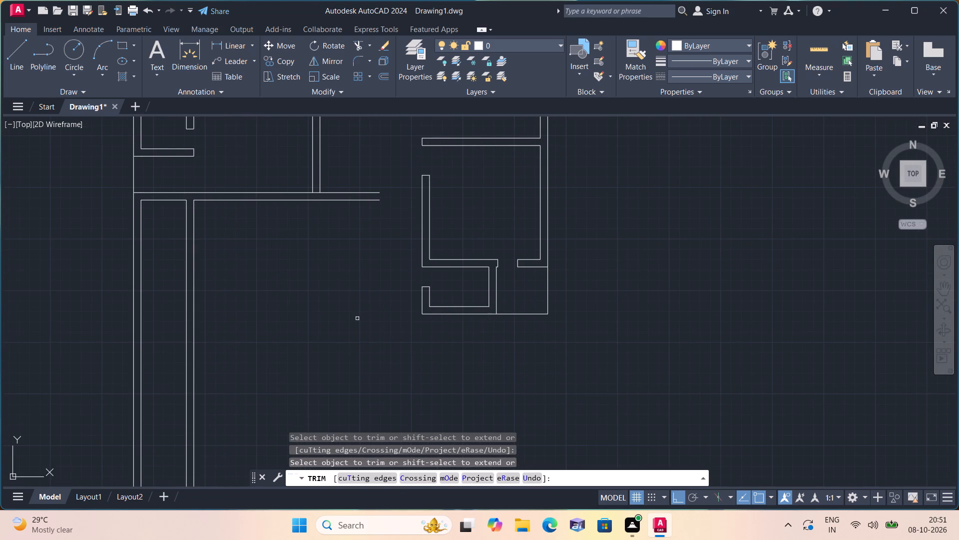
pyautogui.scroll(-1, 356, 317)
pyautogui.moveTo(356, 317); pyautogui.dragTo(454, 316, button='middle')
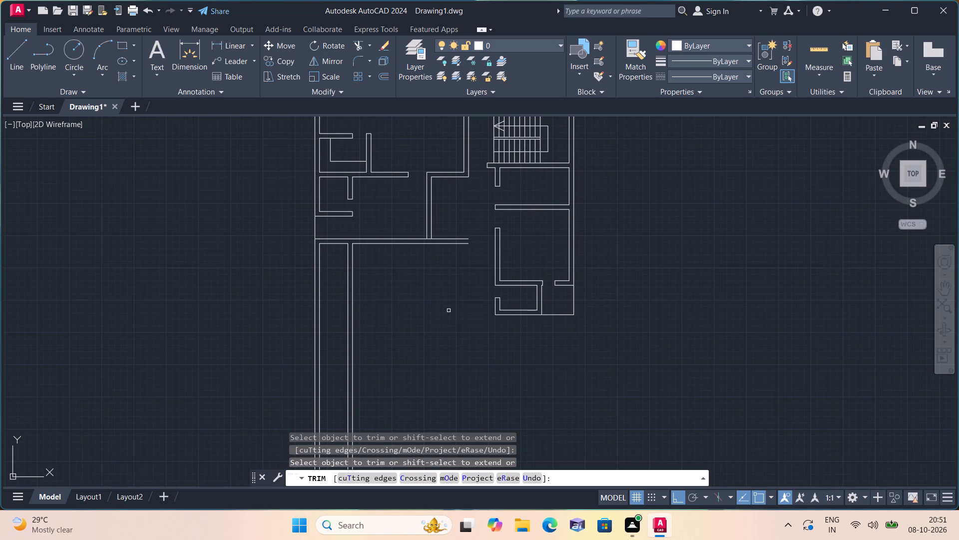
pyautogui.press('Escape')
# Extend both faces of the long horizontal wall right to meet the left wall of the rooms below the staircase.
pyautogui.moveTo(444, 307); pyautogui.dragTo(462, 365, button='middle')
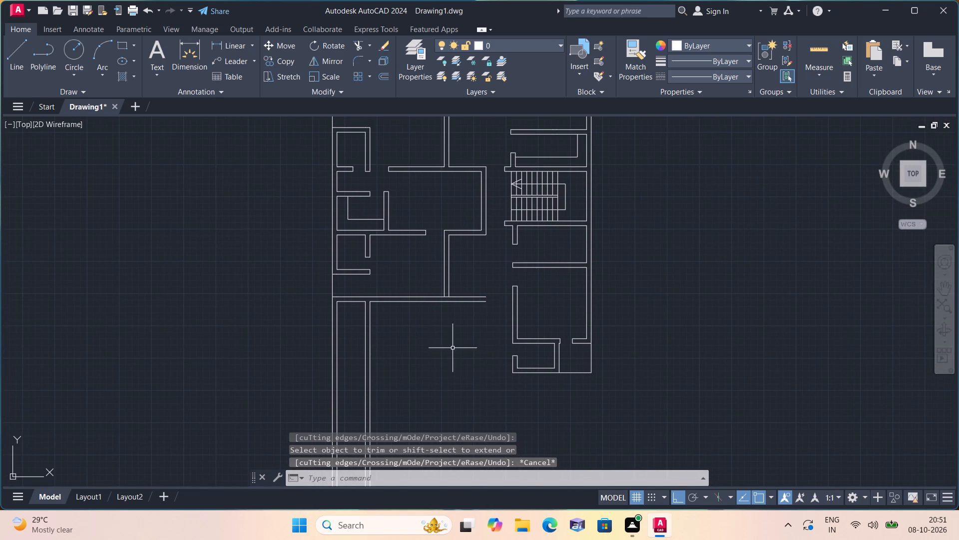
pyautogui.scroll(-1, 453, 346)
pyautogui.scroll(1, 453, 345)
pyautogui.write('exte')
pyautogui.press('space')
pyautogui.moveTo(470, 294); pyautogui.dragTo(478, 336)
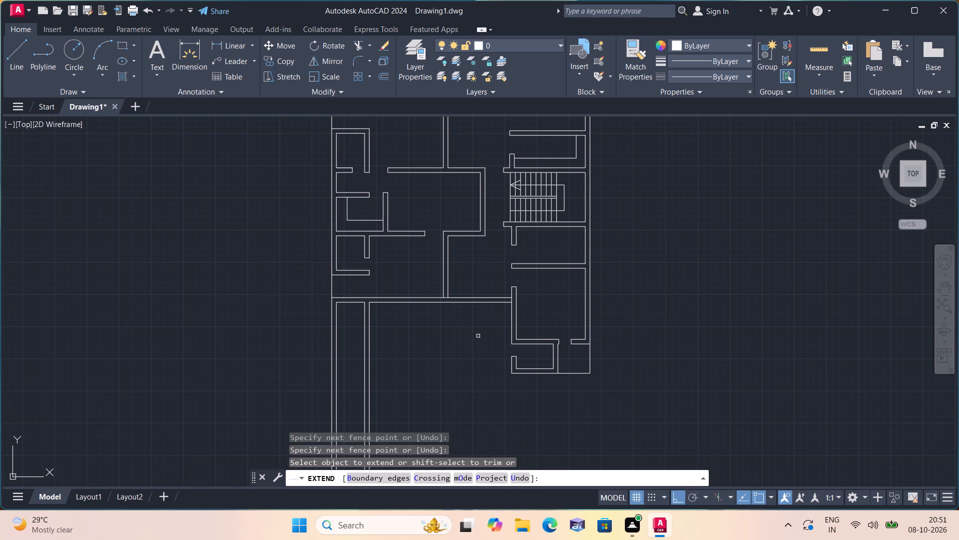
pyautogui.press('space')
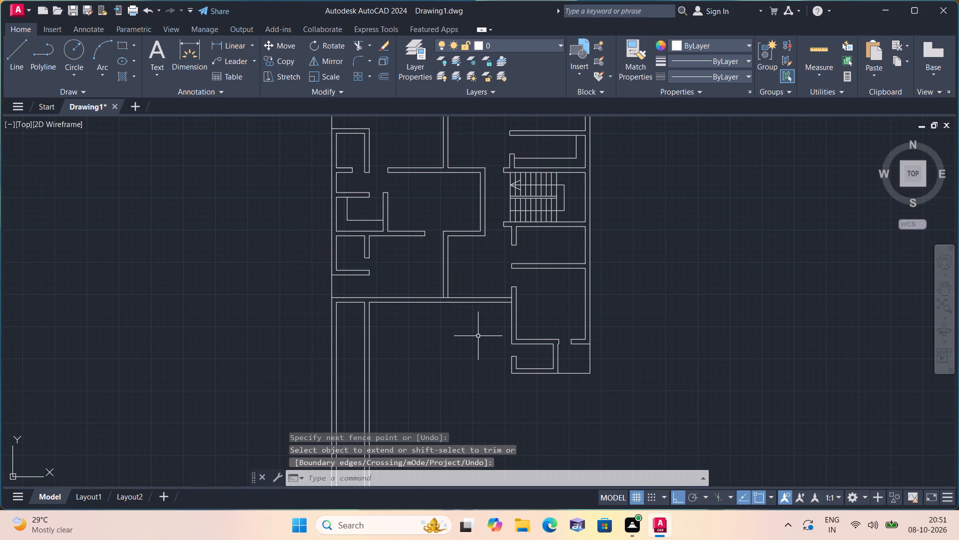
# Trim the vertical wall face between the two extended horizontal wall lines to open the junction.
pyautogui.write('trim')
pyautogui.press('space')
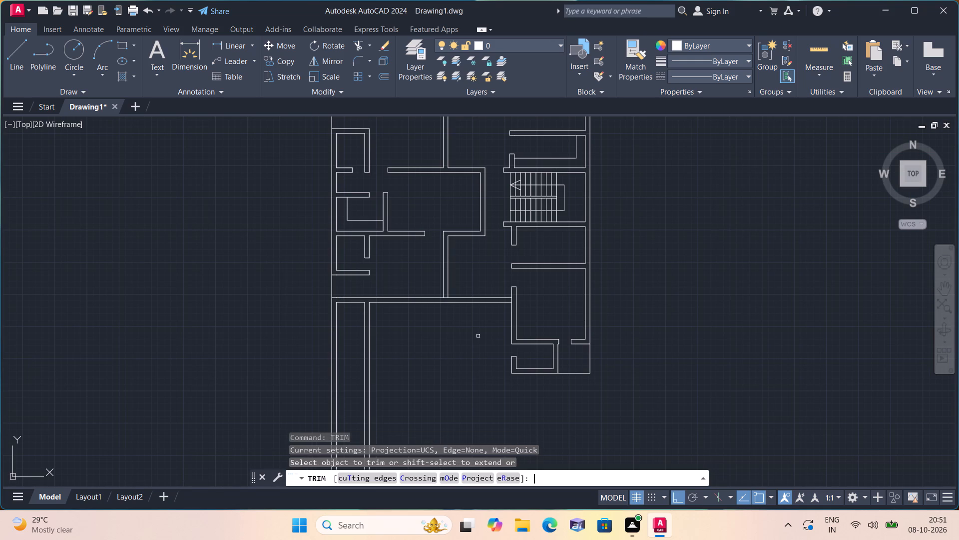
pyautogui.scroll(2, 501, 315)
pyautogui.click(524, 284)
pyautogui.press('space')
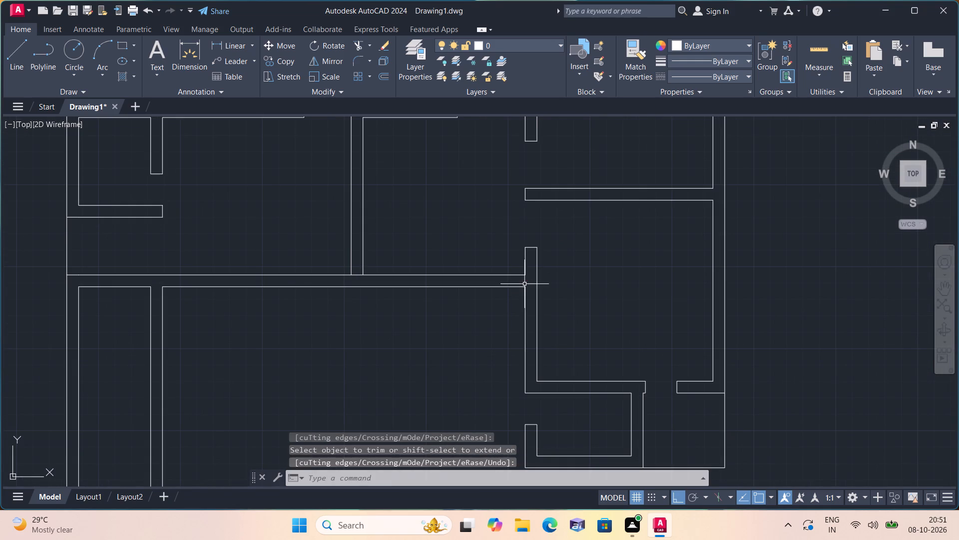
# Draw a 3' line rightward from the partition along the long wall's upper face, continuing across the wall thickness as a door jamb.
pyautogui.scroll(-1, 476, 338)
pyautogui.moveTo(477, 337); pyautogui.dragTo(539, 334, button='middle')
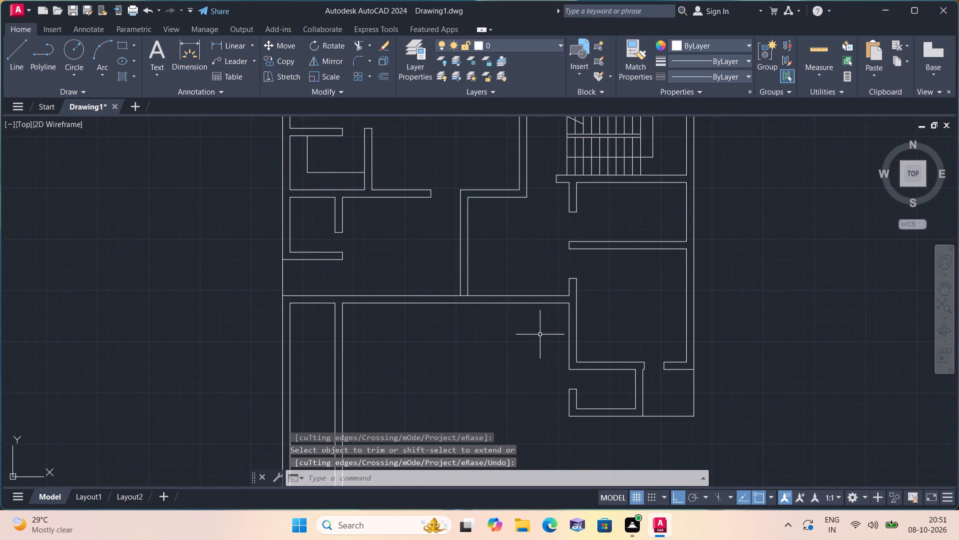
pyautogui.write('l')
pyautogui.press('space')
pyautogui.scroll(1, 504, 297)
pyautogui.click(448, 294)
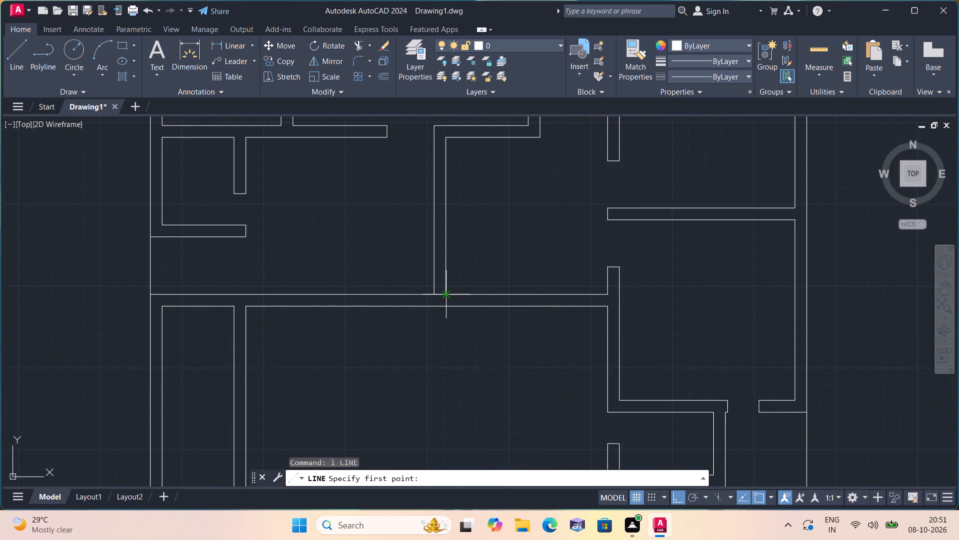
pyautogui.write("3'")
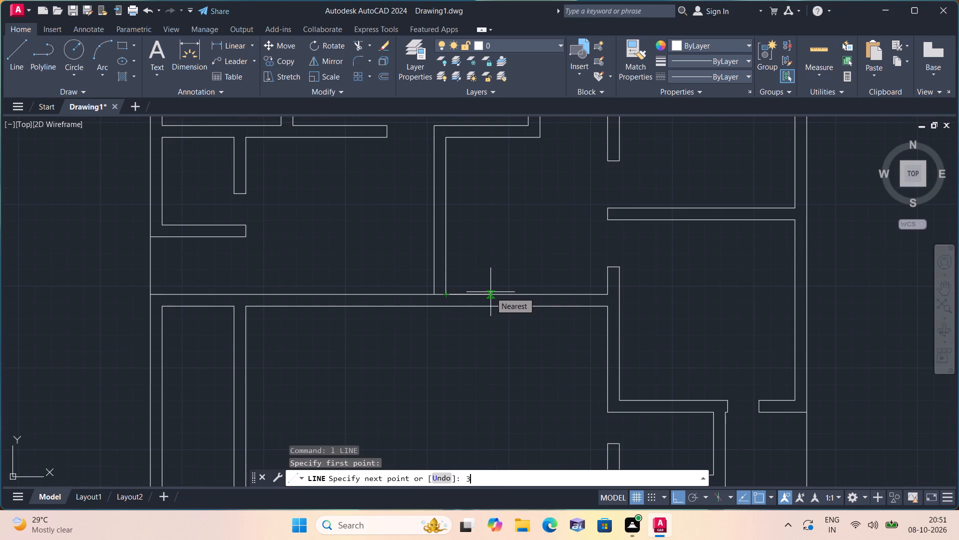
pyautogui.press('space')
pyautogui.click(494, 307)
pyautogui.press('space')
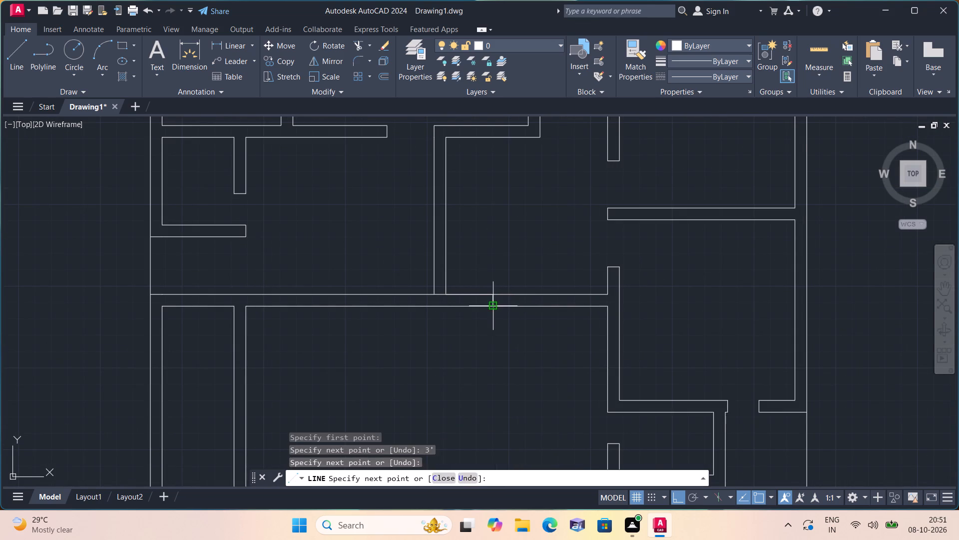
# Draw a 3' line leftward from the lower-right rooms' wall along the same upper face, continuing across the wall as the second jamb.
pyautogui.scroll(1, 560, 304)
pyautogui.press('space')
pyautogui.click(633, 291)
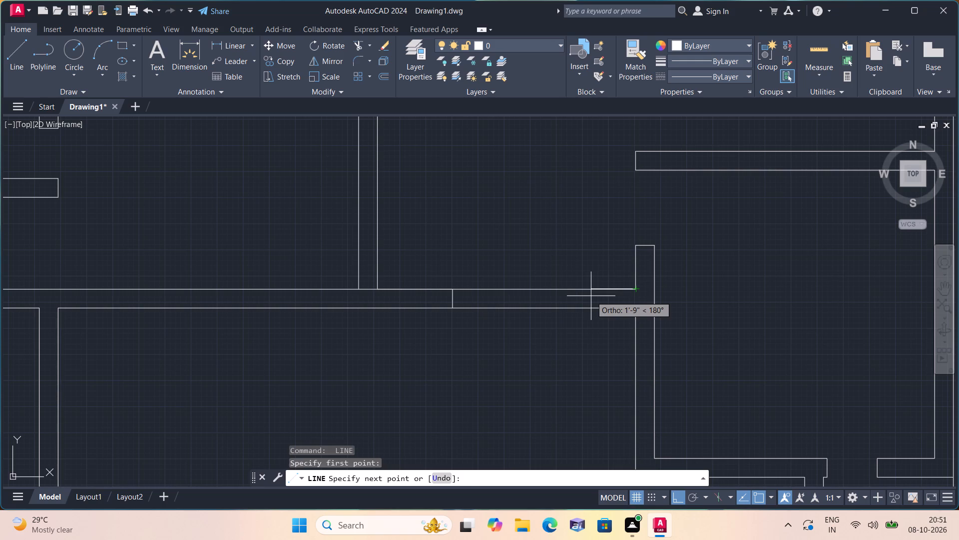
pyautogui.write("3'")
pyautogui.press('space')
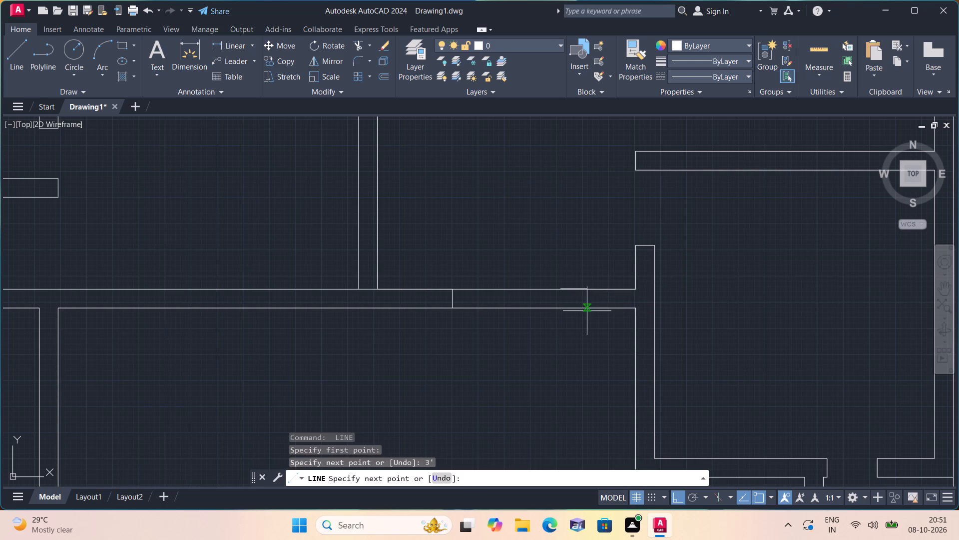
pyautogui.scroll(1, 565, 309)
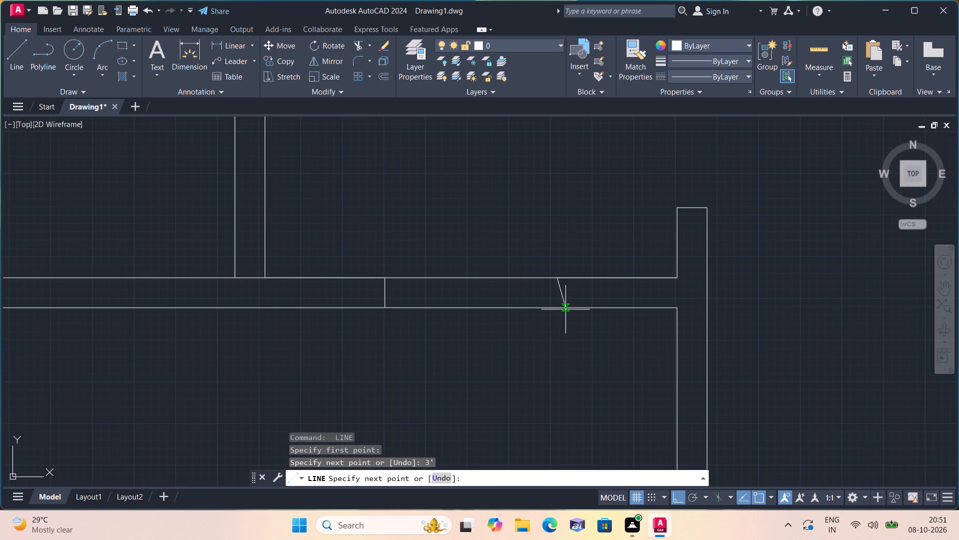
pyautogui.scroll(-1, 565, 307)
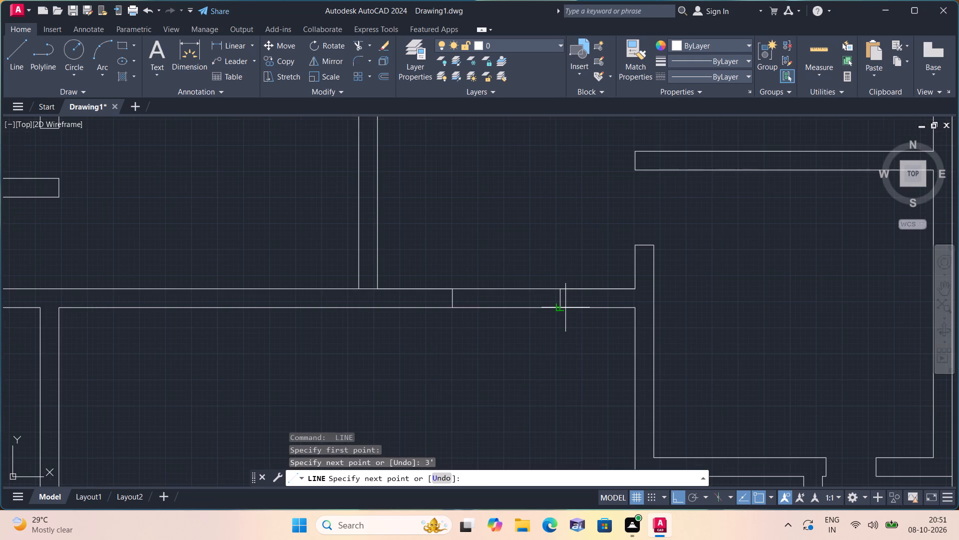
pyautogui.click(559, 308)
pyautogui.press('space')
# Delete the two 3' helper lines lying along the long wall's upper face.
pyautogui.click(585, 288)
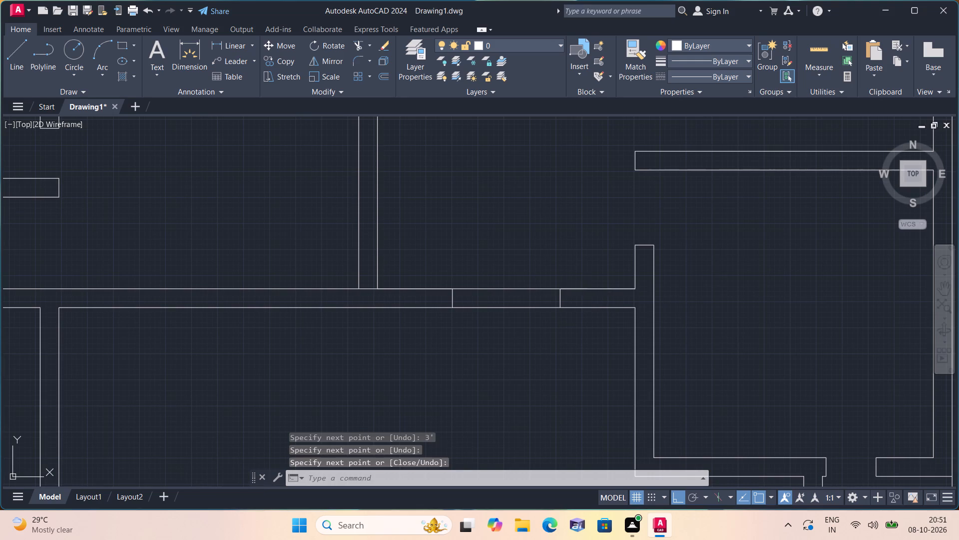
pyautogui.click(426, 287)
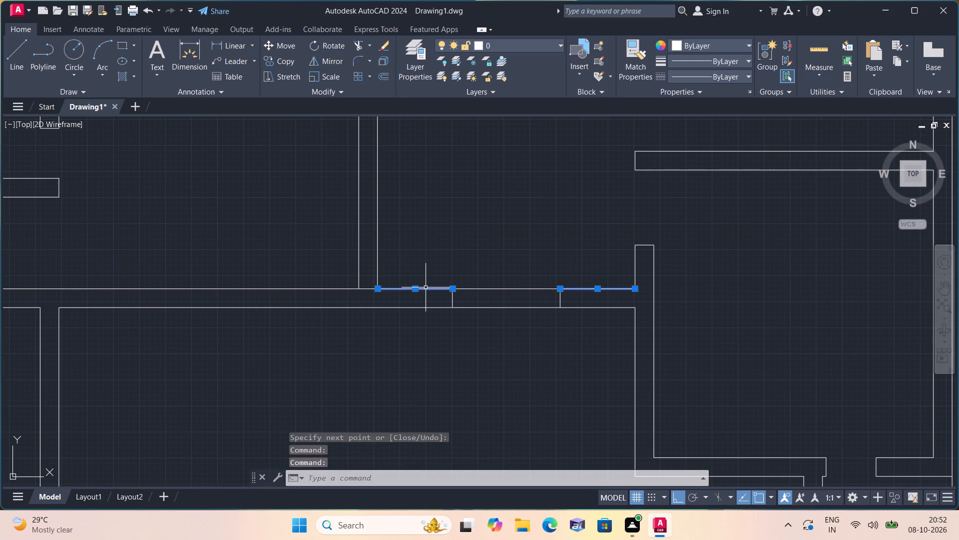
pyautogui.press('Delete')
# Trim both faces of the long horizontal wall between the two jamb lines to open the doorway.
pyautogui.scroll(-1, 431, 263)
pyautogui.write('tr')
pyautogui.press('i')
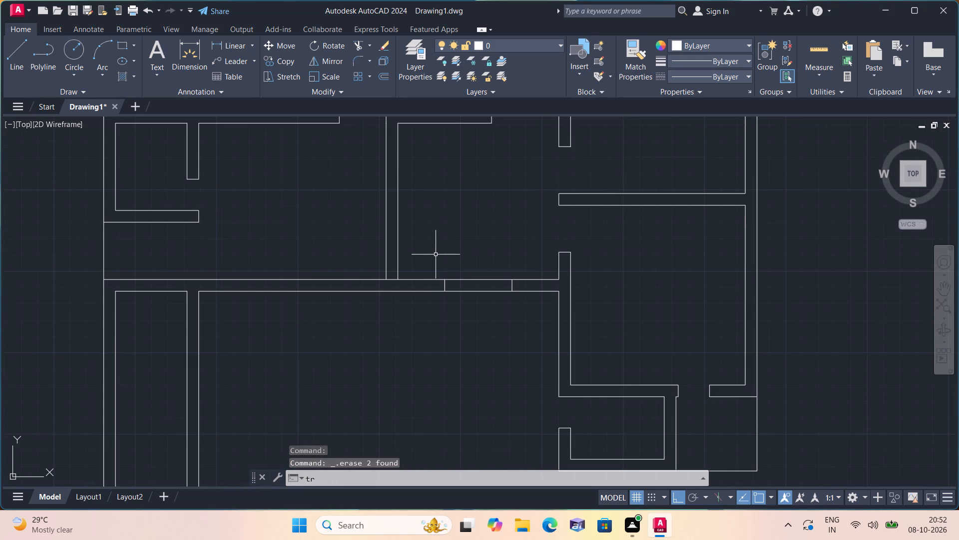
pyautogui.write('m')
pyautogui.press('space')
pyautogui.moveTo(486, 254); pyautogui.dragTo(483, 334)
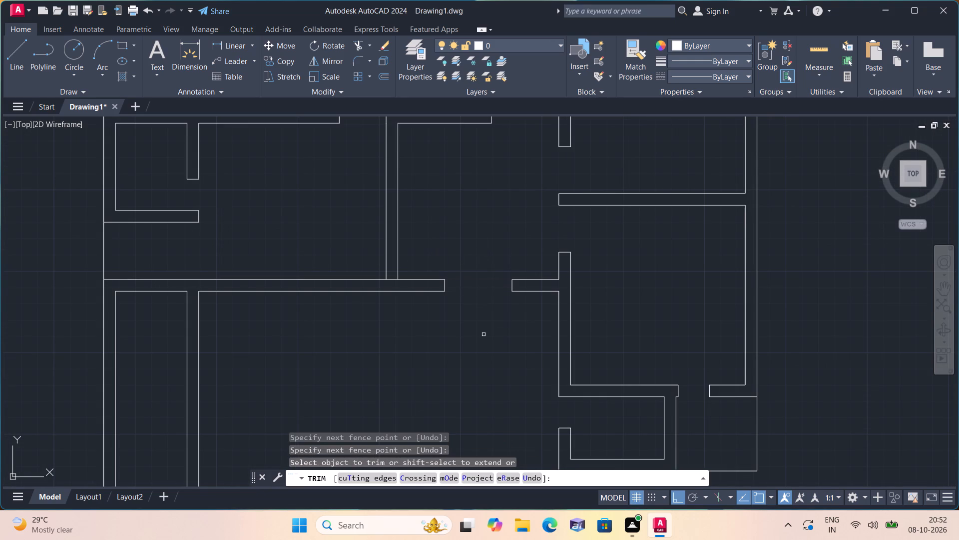
# Trim the long wall's upper line between the vertical partition's faces to open their junction.
pyautogui.click(394, 280)
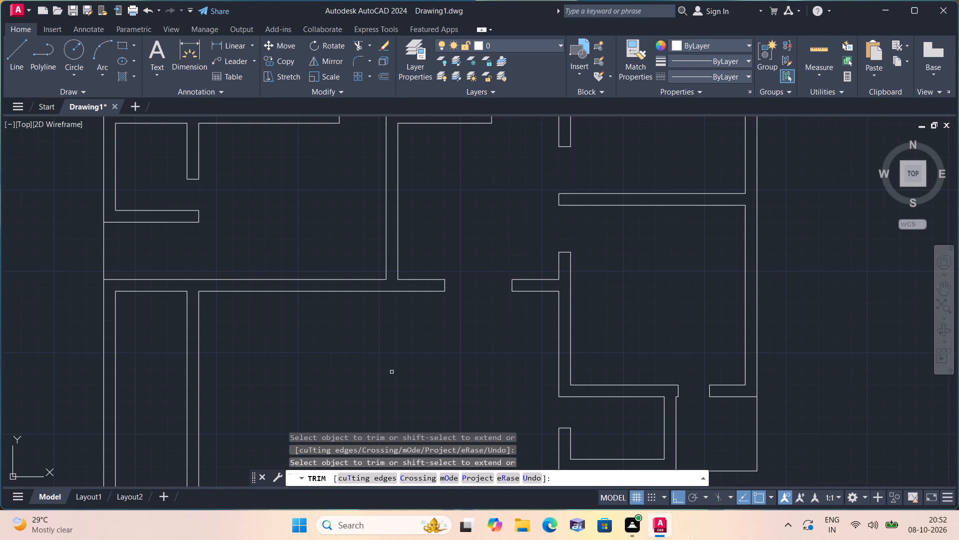
pyautogui.moveTo(392, 372); pyautogui.dragTo(436, 315, button='middle')
pyautogui.scroll(-1, 433, 319)
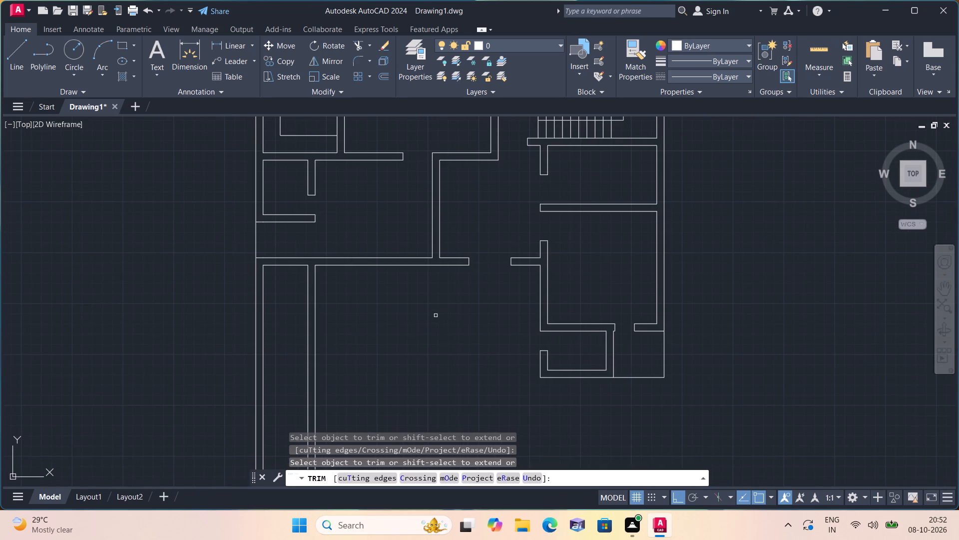
pyautogui.scroll(-2, 436, 315)
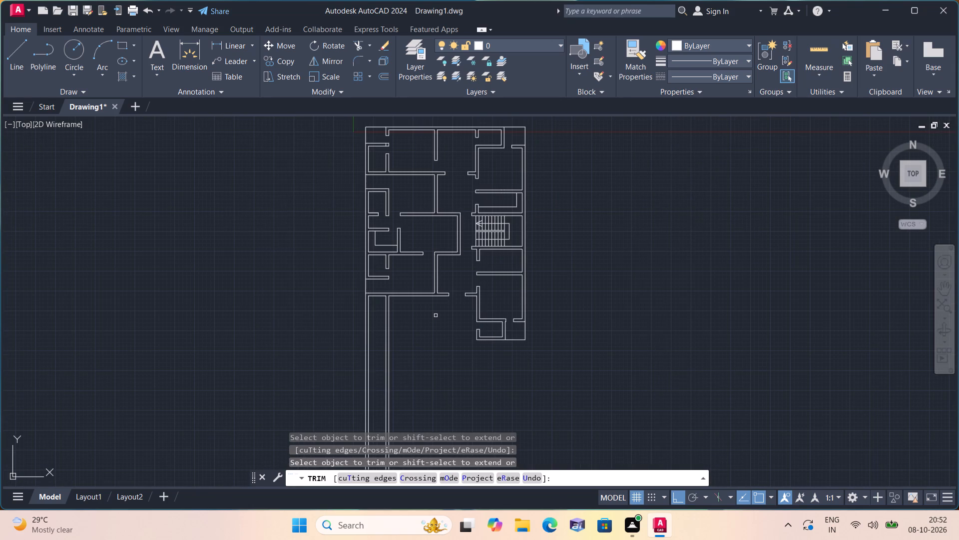
pyautogui.scroll(1, 436, 315)
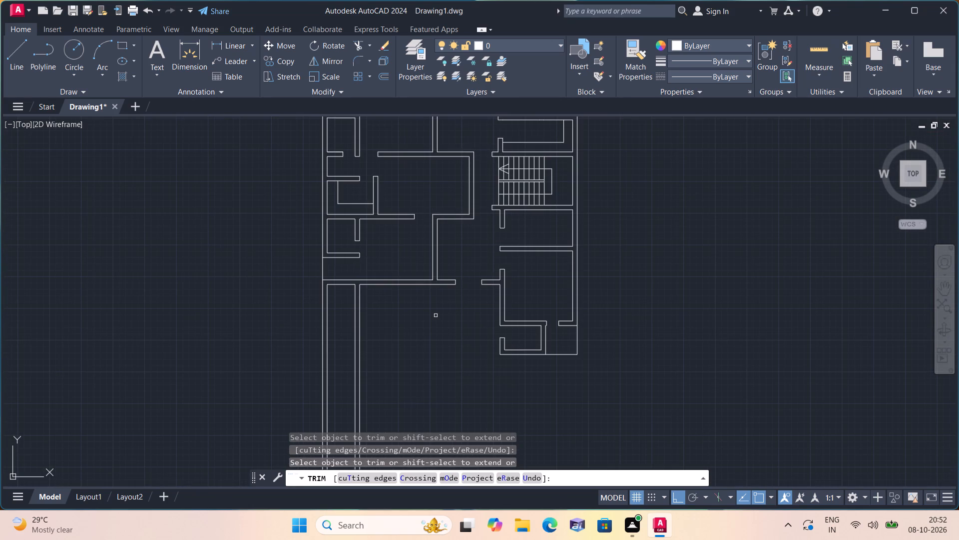
pyautogui.moveTo(421, 314); pyautogui.dragTo(421, 288, button='middle')
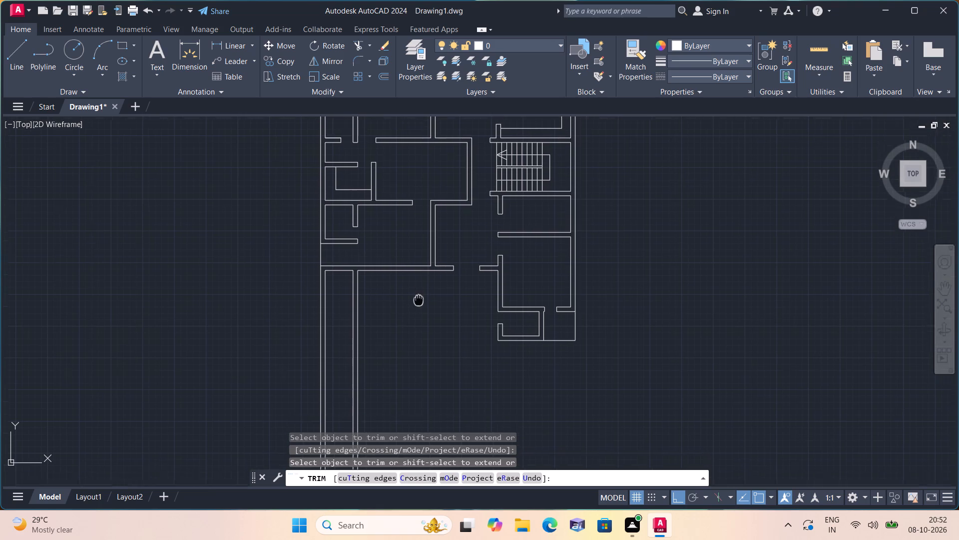
pyautogui.moveTo(421, 288); pyautogui.dragTo(423, 277, button='middle')
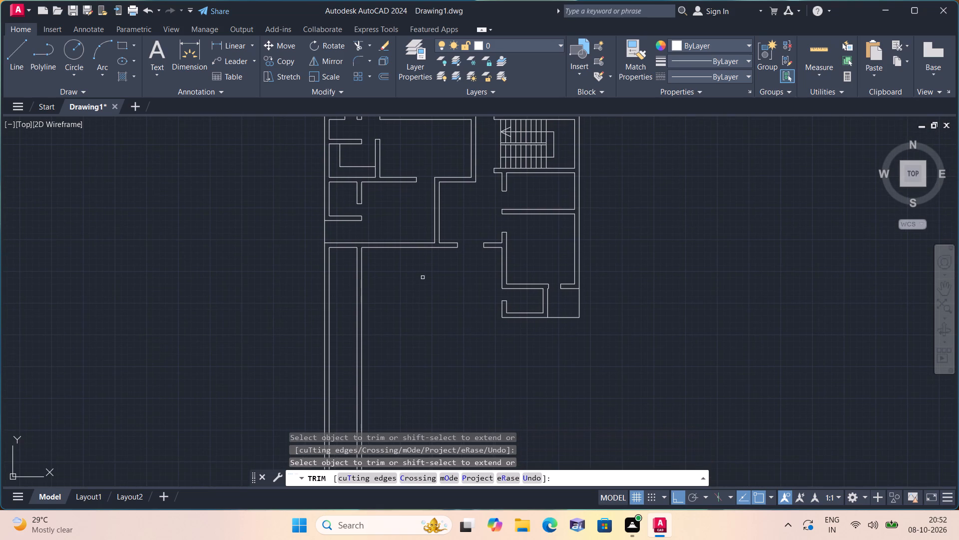
pyautogui.scroll(1, 423, 277)
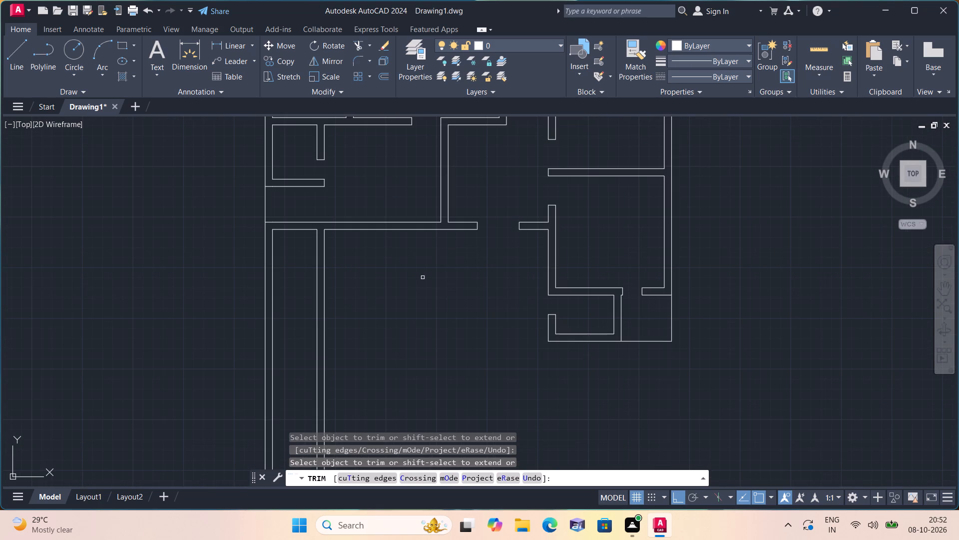
pyautogui.press('Escape')
# Offset the lower face of the long wall between the two lower-left vertical walls 6'9" downward.
pyautogui.write('offset')
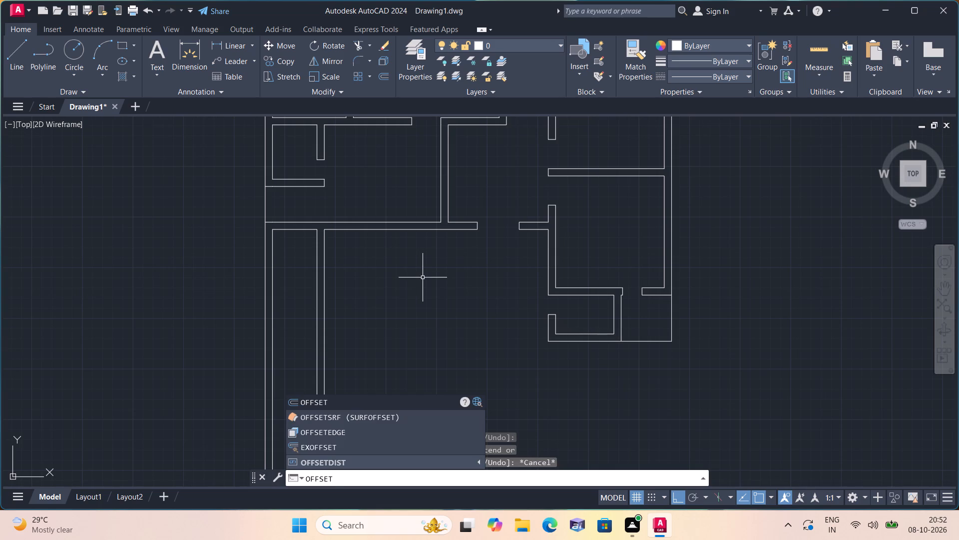
pyautogui.press('space')
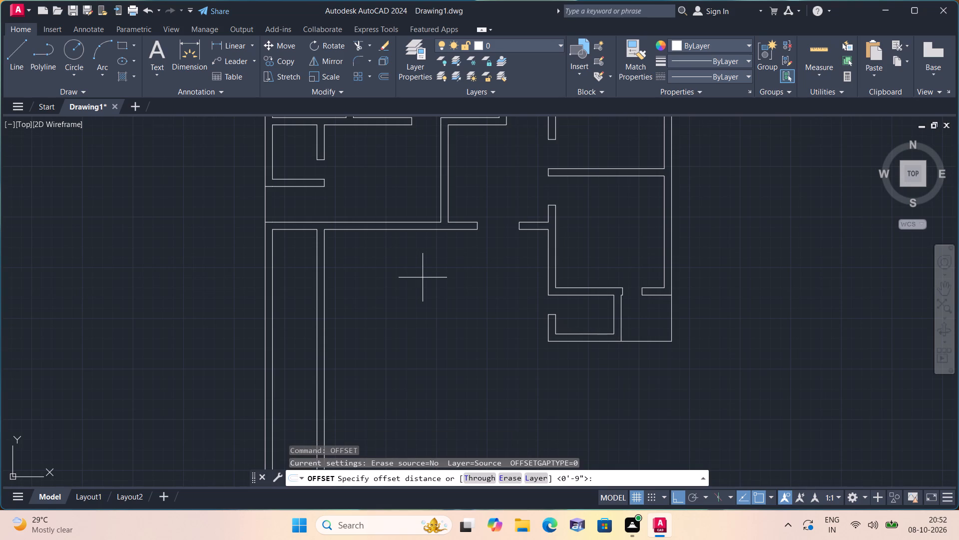
pyautogui.write('6\'9"')
pyautogui.press('space')
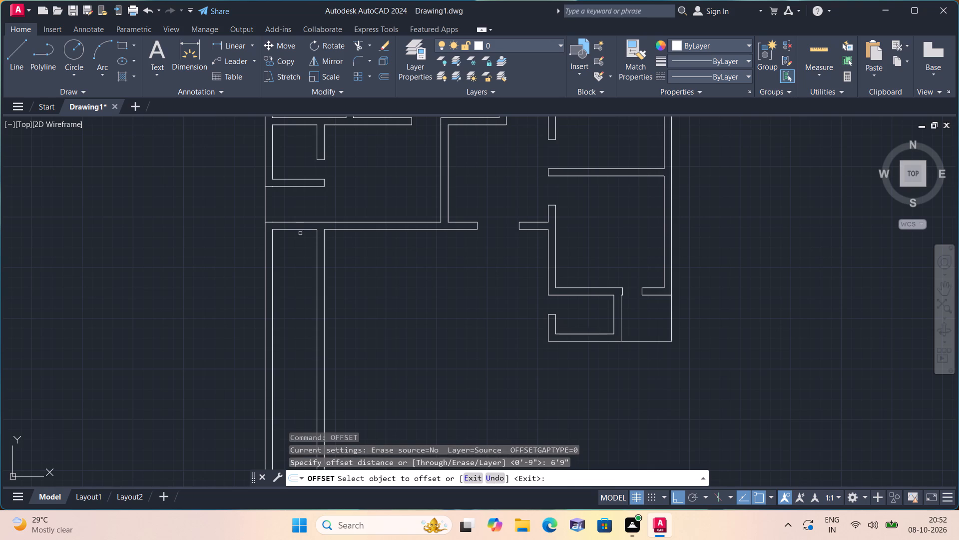
pyautogui.click(298, 229)
pyautogui.click(301, 284)
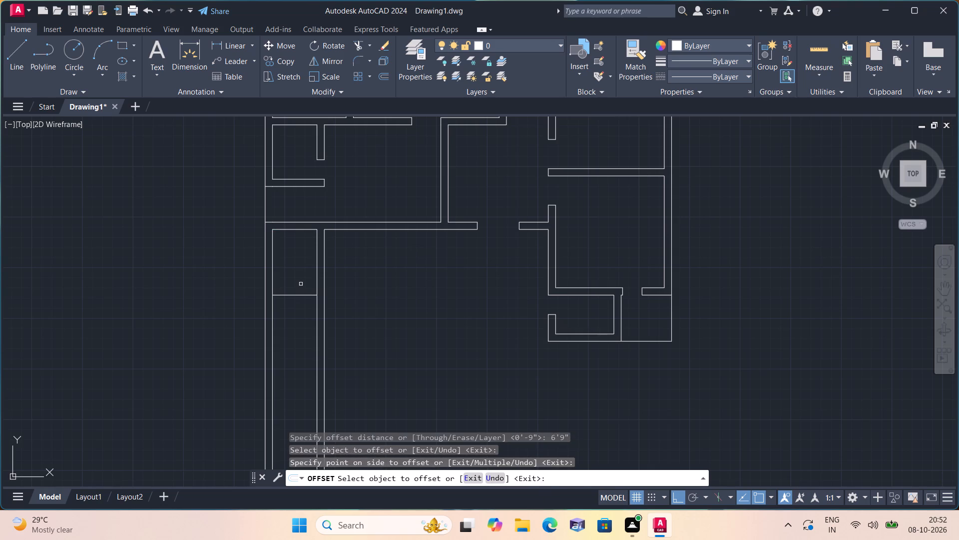
pyautogui.press('space')
# Offset the new horizontal line in the lower-left strip 9" downward to form a cross-wall.
pyautogui.press('space')
pyautogui.write('9"')
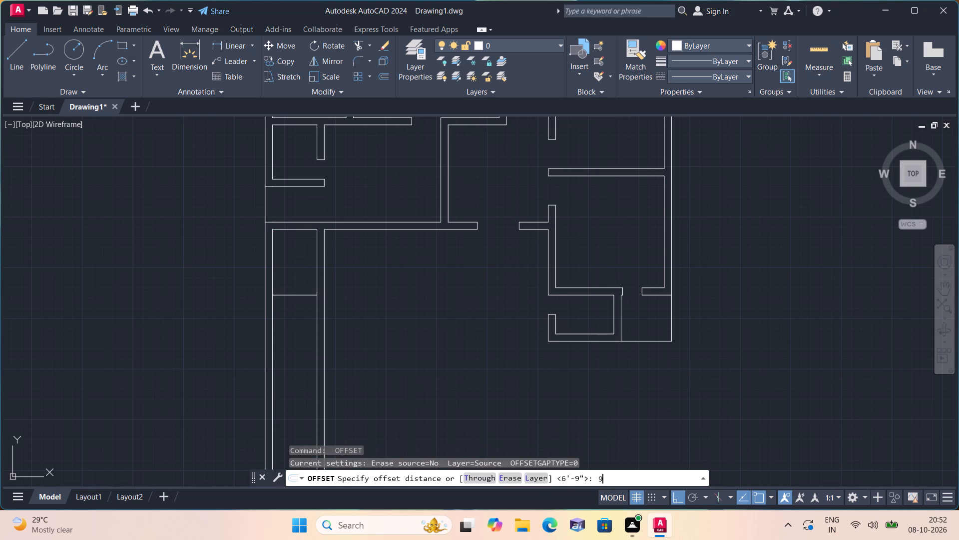
pyautogui.press('space')
pyautogui.click(302, 294)
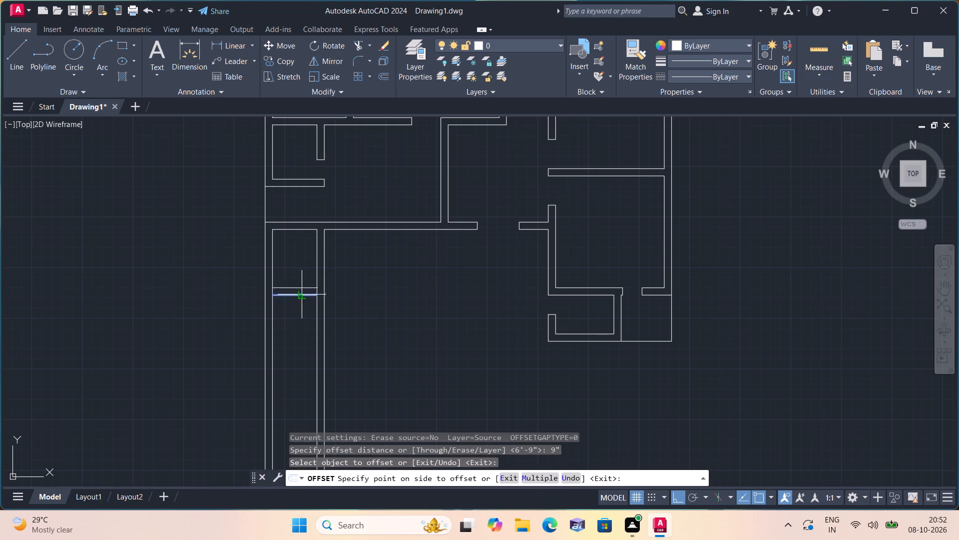
pyautogui.click(295, 341)
pyautogui.press('space')
# Extend both lines of the new cross-wall to the outer faces of the vertical walls on either side.
pyautogui.write('exte')
pyautogui.write('nd')
pyautogui.press('space')
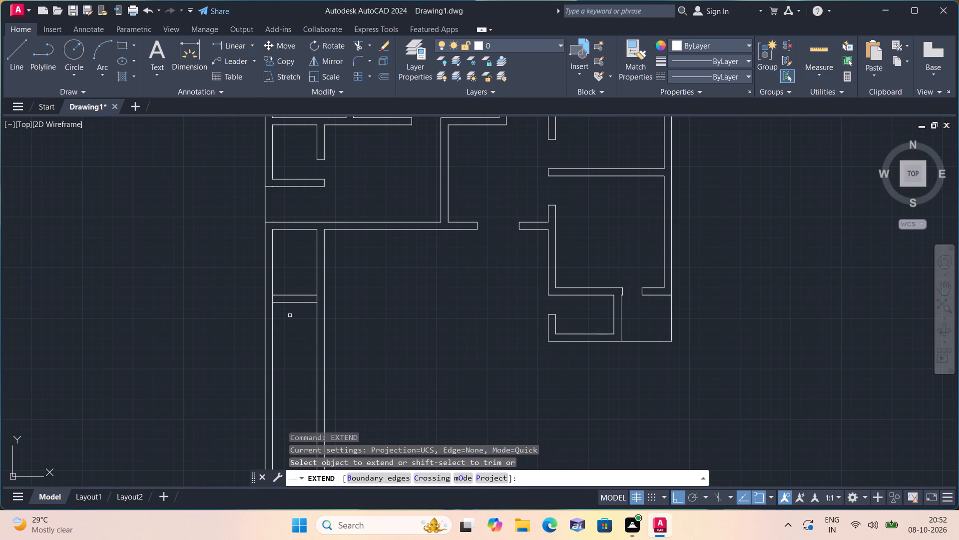
pyautogui.moveTo(286, 289); pyautogui.dragTo(288, 330)
pyautogui.moveTo(291, 287); pyautogui.dragTo(309, 327)
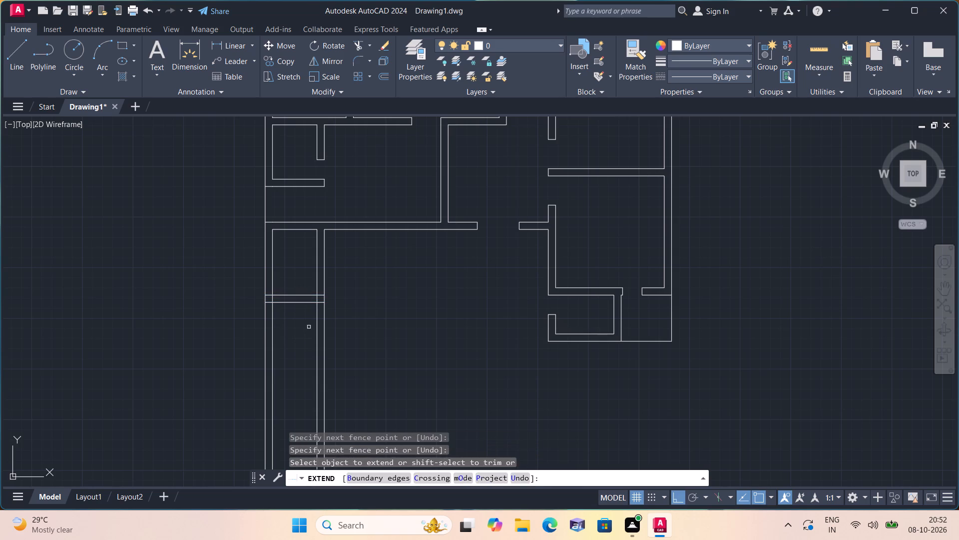
pyautogui.press('space')
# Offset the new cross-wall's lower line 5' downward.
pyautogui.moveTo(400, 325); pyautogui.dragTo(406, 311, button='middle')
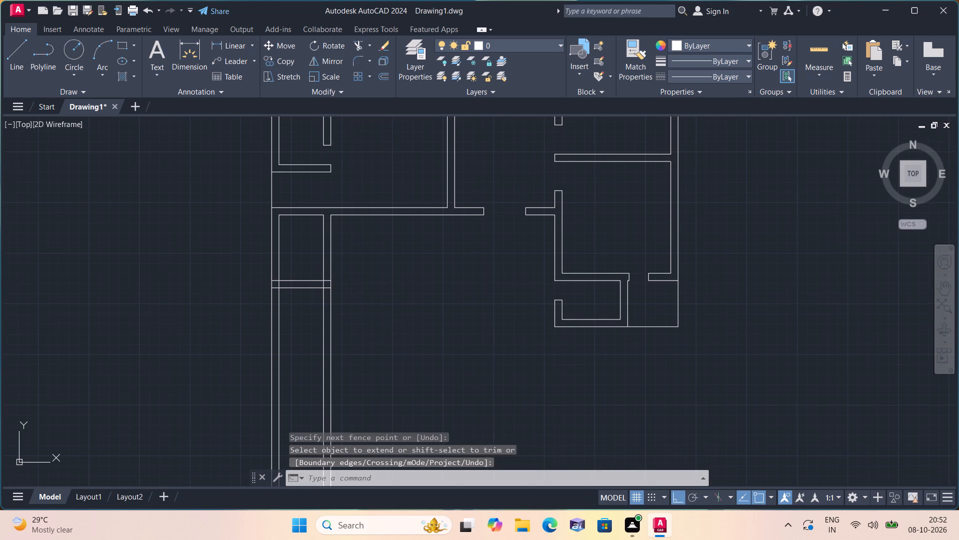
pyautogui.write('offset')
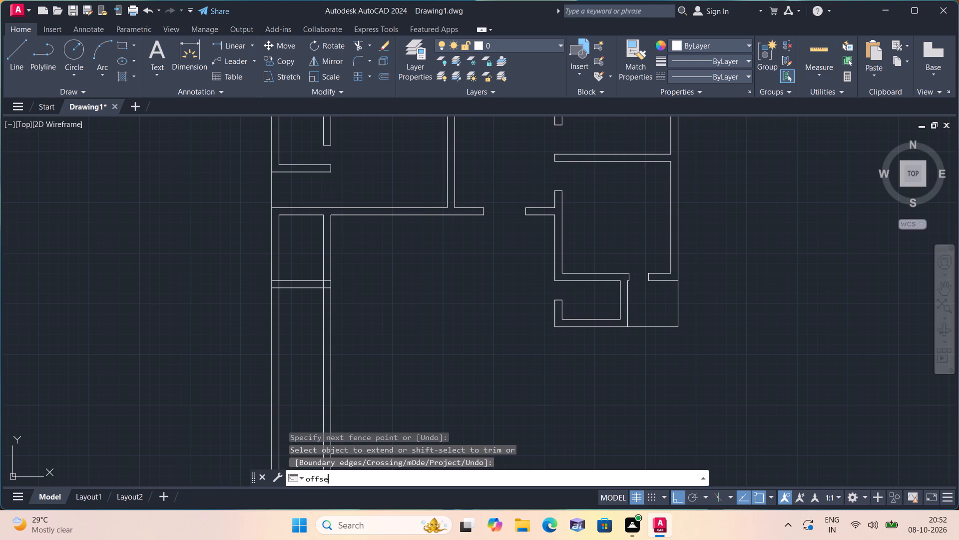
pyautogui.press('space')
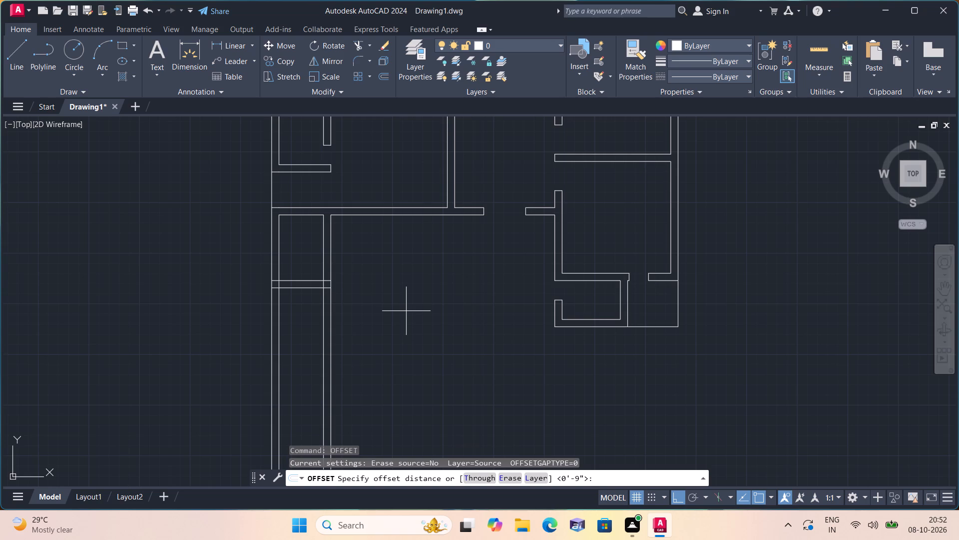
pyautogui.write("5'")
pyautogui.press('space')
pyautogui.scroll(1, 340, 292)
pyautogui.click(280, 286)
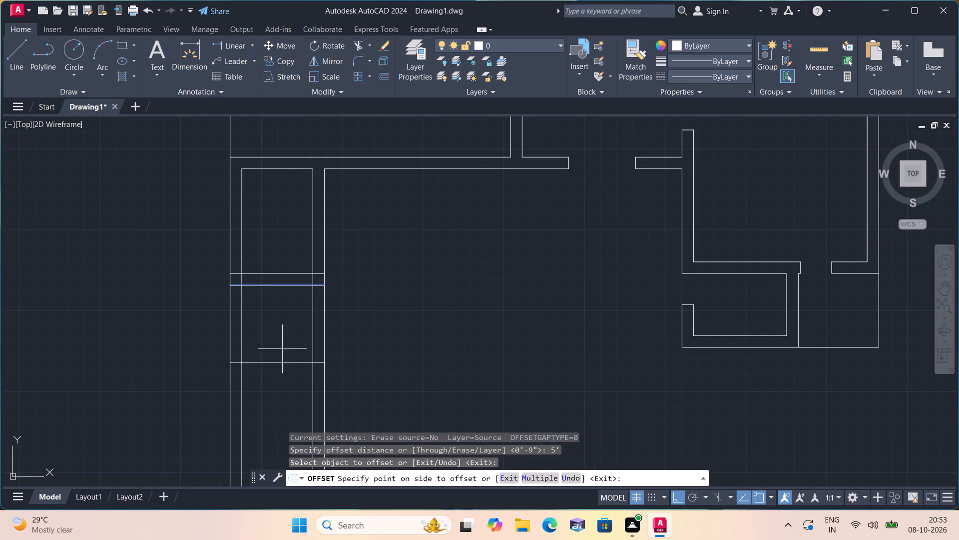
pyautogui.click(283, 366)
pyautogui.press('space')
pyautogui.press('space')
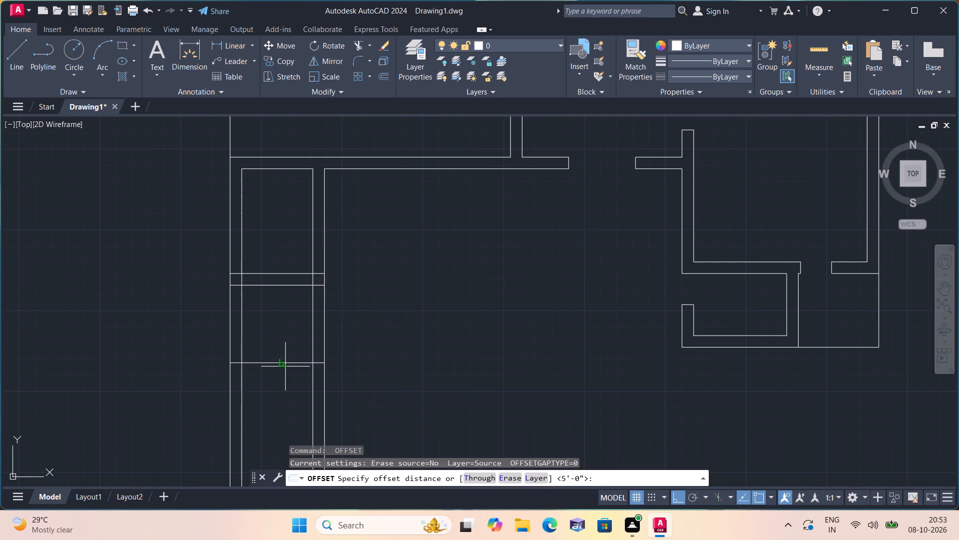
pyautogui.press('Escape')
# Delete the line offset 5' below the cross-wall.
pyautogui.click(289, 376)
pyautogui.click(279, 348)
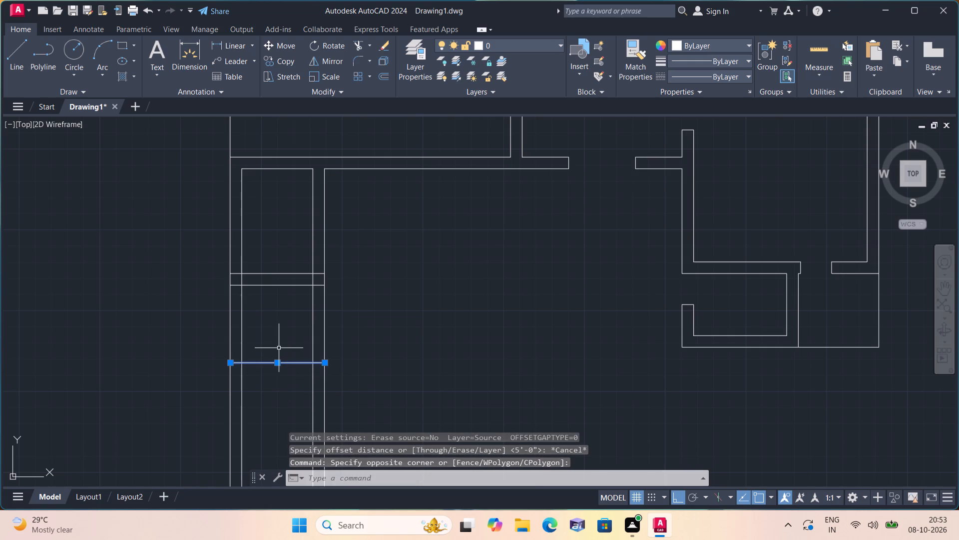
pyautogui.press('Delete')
# Extend the bottom outer wall line across to the outer face of the lower-left strip's outer wall.
pyautogui.scroll(-1, 279, 346)
pyautogui.press('e')
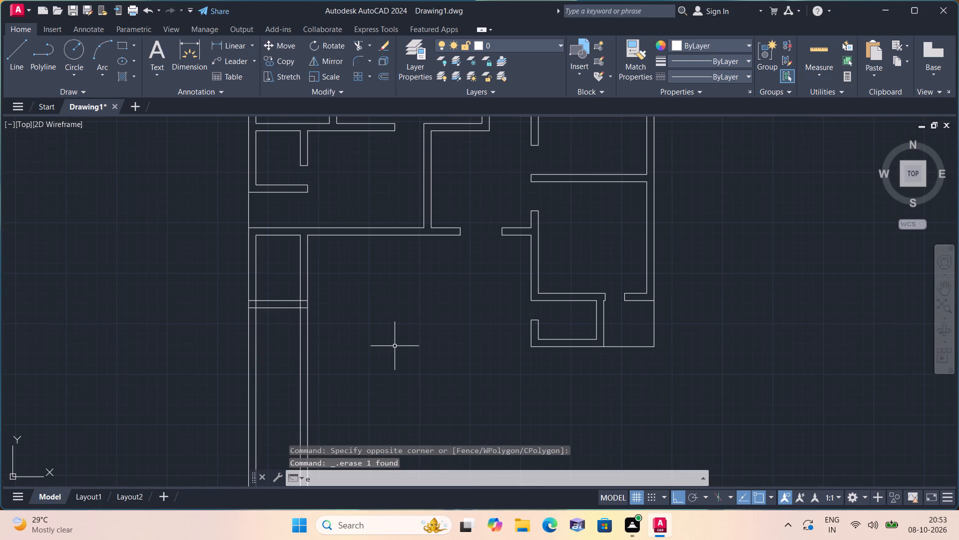
pyautogui.write('xte')
pyautogui.press('space')
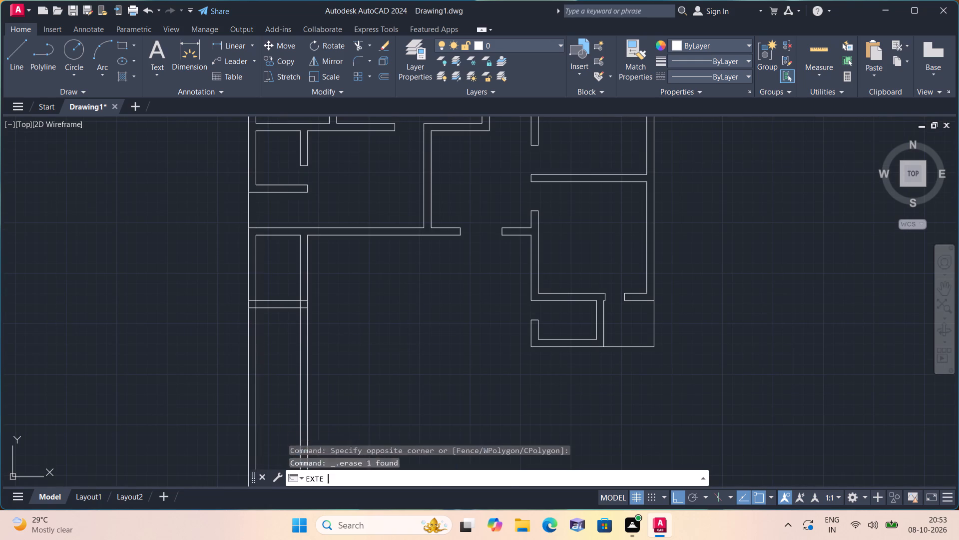
pyautogui.click(537, 347)
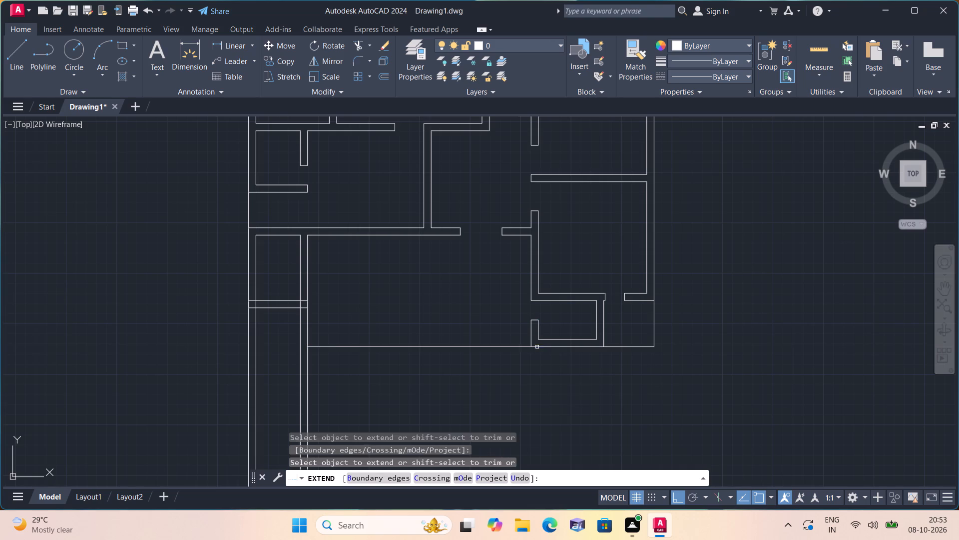
pyautogui.moveTo(336, 337); pyautogui.dragTo(338, 348)
pyautogui.click(343, 383)
pyautogui.moveTo(331, 318); pyautogui.dragTo(334, 360)
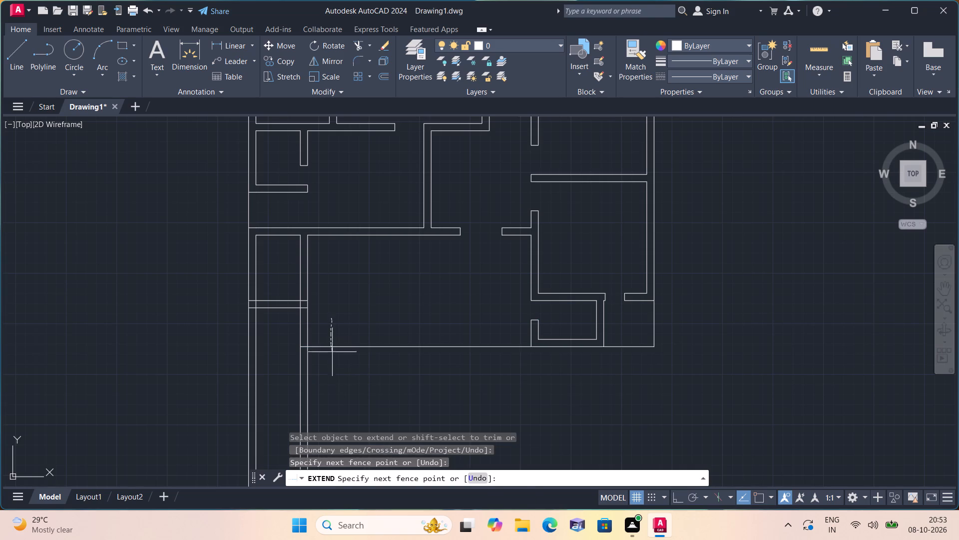
pyautogui.moveTo(334, 360); pyautogui.dragTo(336, 366)
pyautogui.moveTo(273, 341); pyautogui.dragTo(274, 350)
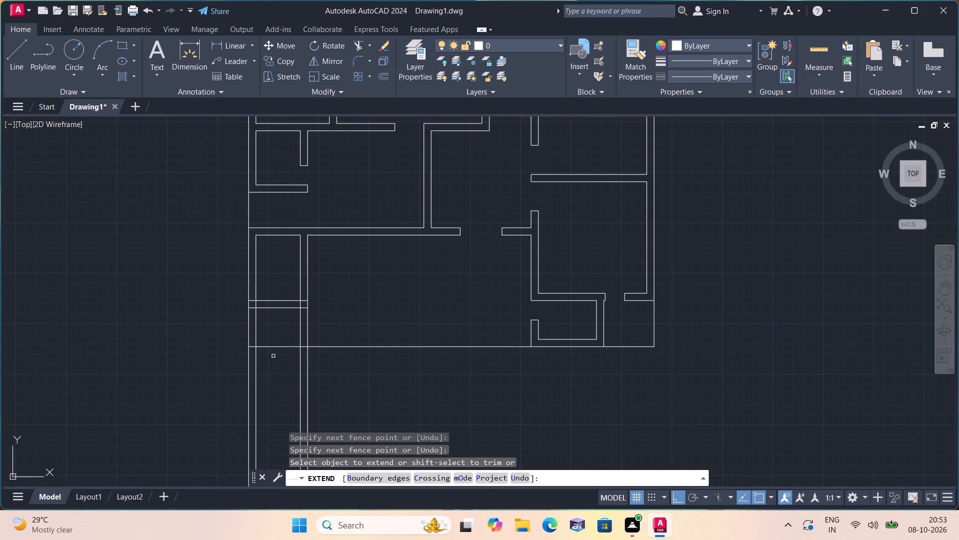
pyautogui.press('space')
# Trim the strip's four vertical wall lines where they run below the extended bottom wall line.
pyautogui.write('trim')
pyautogui.press('space')
pyautogui.click(194, 405)
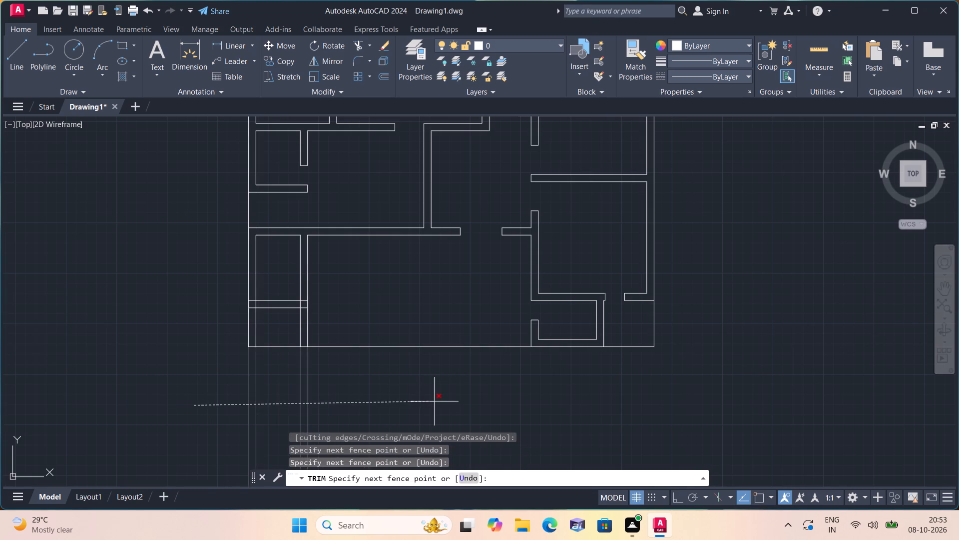
pyautogui.click(438, 401)
pyautogui.press('Escape')
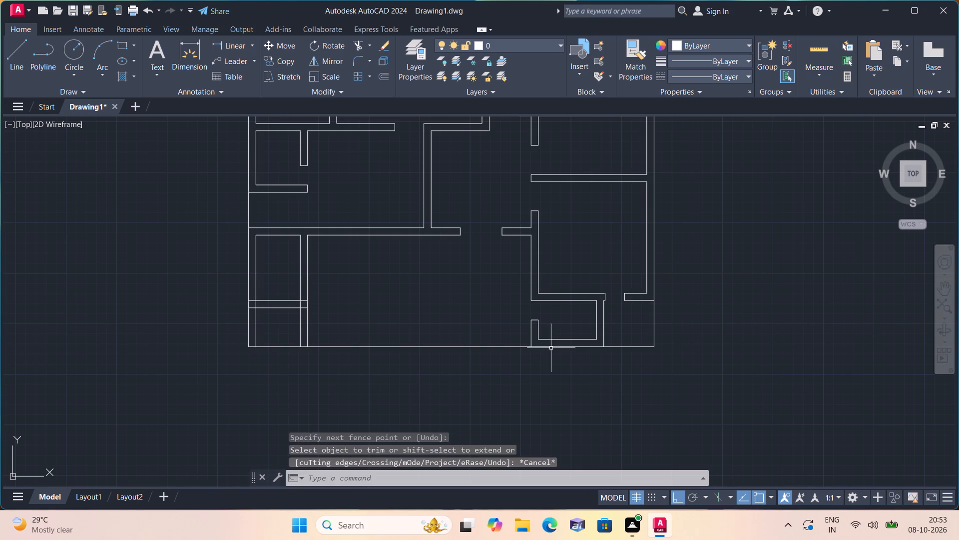
# Extend the bottom wall's inner line from the small lower-right room to the inner face of the strip's right-hand wall.
pyautogui.scroll(2, 551, 348)
pyautogui.scroll(-1, 568, 381)
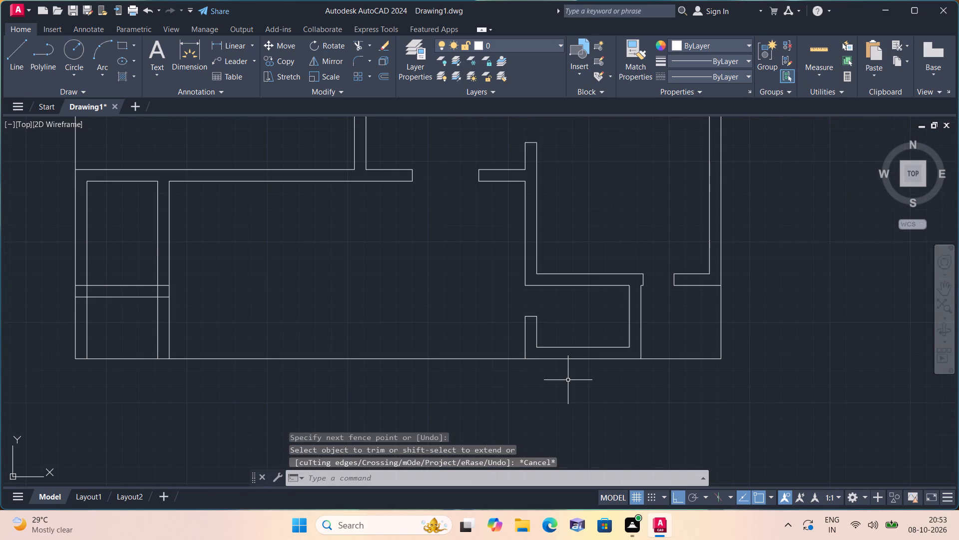
pyautogui.write('ex')
pyautogui.write('te')
pyautogui.press('space')
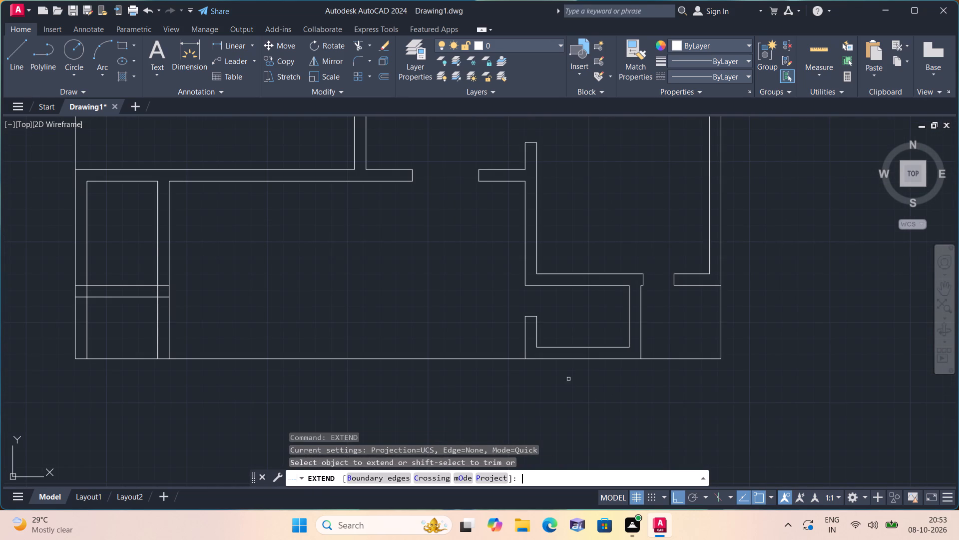
pyautogui.click(543, 346)
pyautogui.click(531, 347)
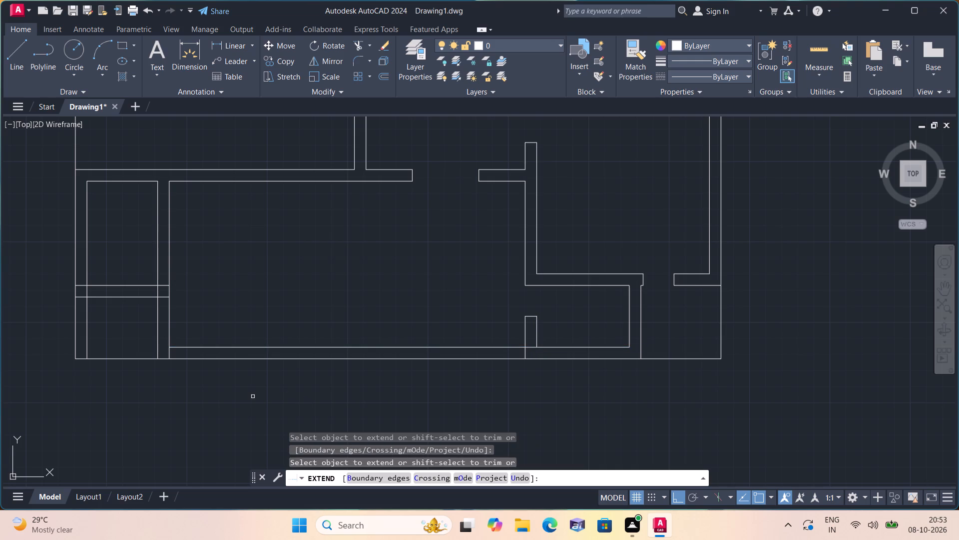
pyautogui.click(180, 347)
pyautogui.press('Escape')
# Trim the overlapping segments where the short wall stub of the small lower-right room meets the bottom wall.
pyautogui.write('trim')
pyautogui.press('space')
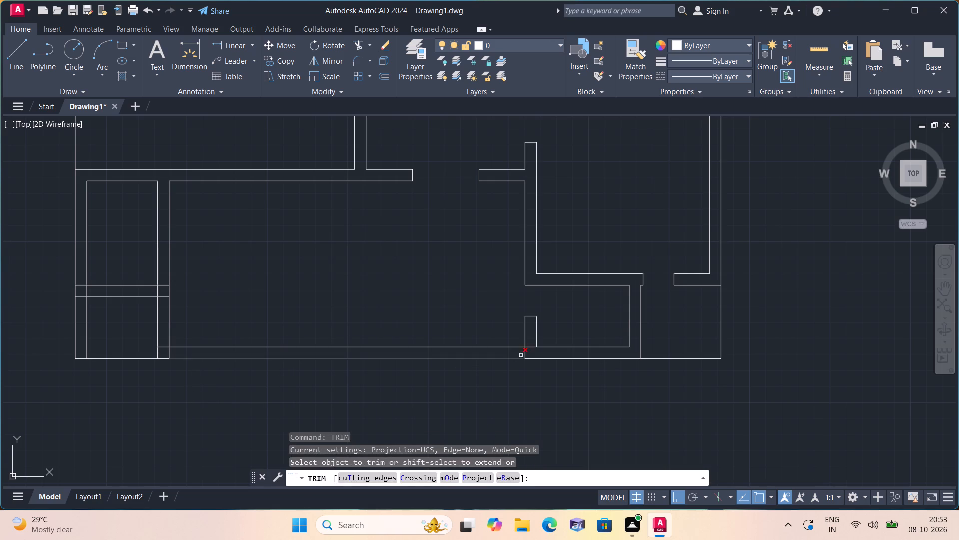
pyautogui.click(533, 347)
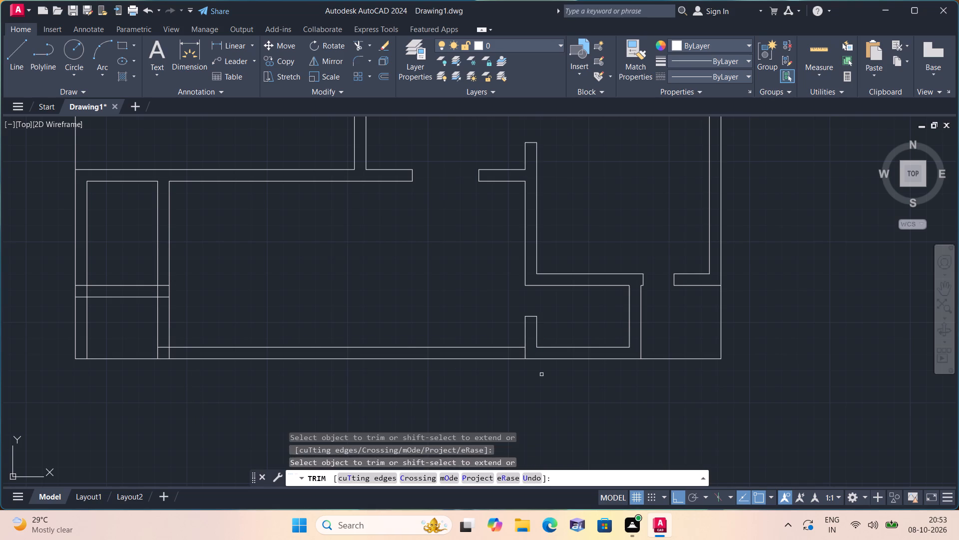
pyautogui.scroll(-1, 563, 403)
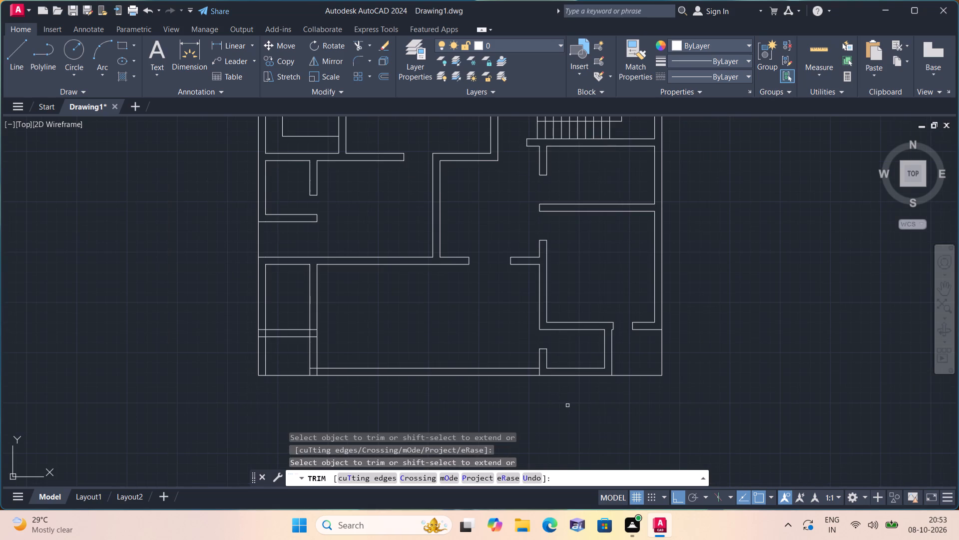
pyautogui.scroll(1, 567, 405)
pyautogui.scroll(-1, 567, 405)
pyautogui.scroll(1, 567, 405)
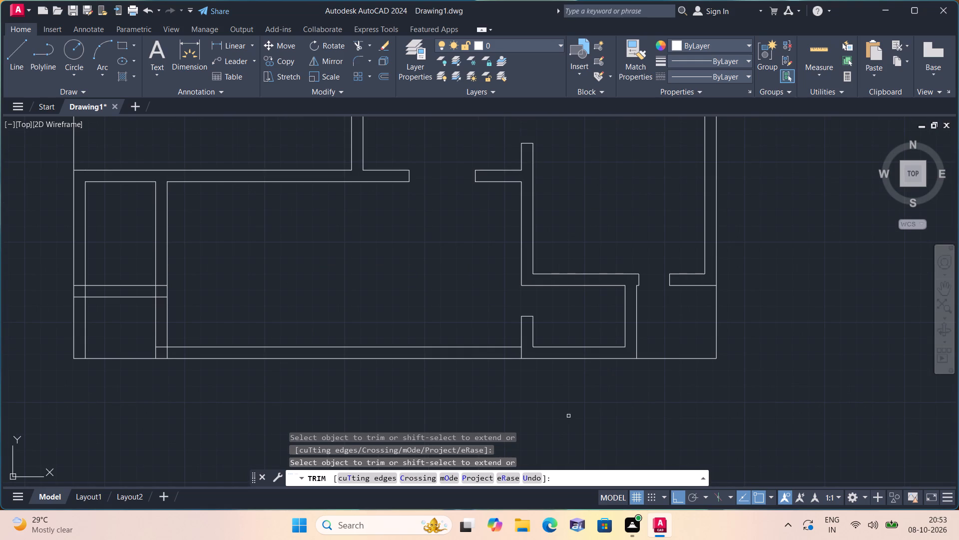
pyautogui.moveTo(573, 405); pyautogui.dragTo(624, 324, button='middle')
pyautogui.scroll(-1, 571, 404)
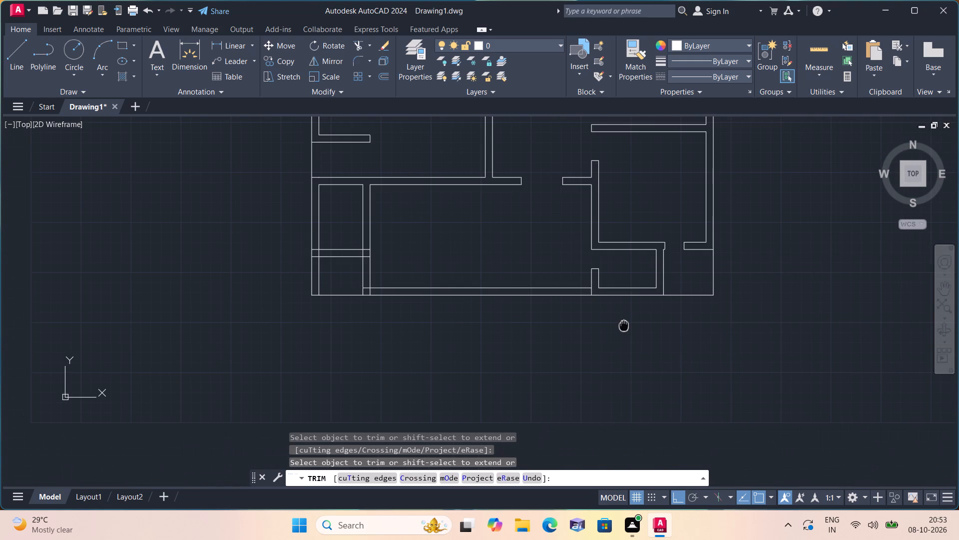
pyautogui.scroll(2, 585, 300)
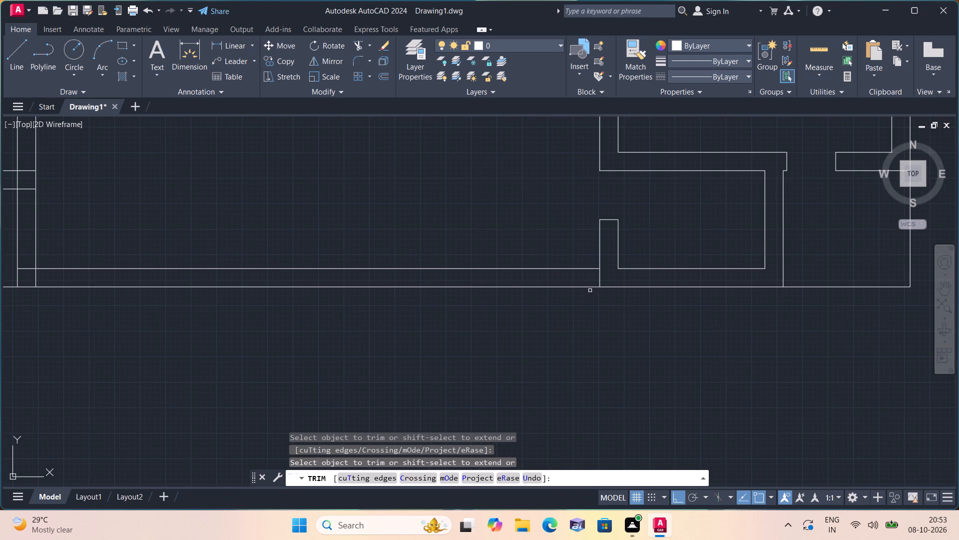
pyautogui.click(600, 278)
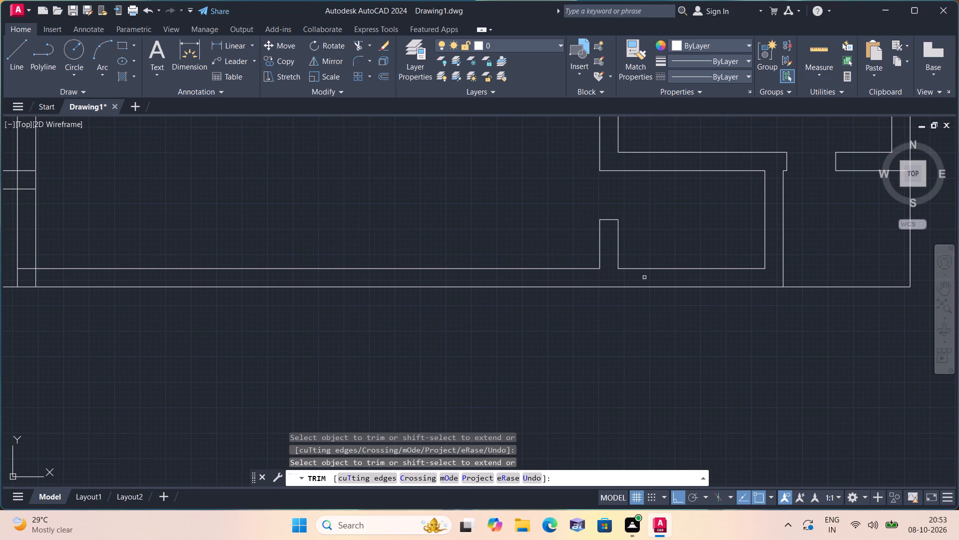
# Trim the overlapping segments where the bottom wall's inner line meets the strip's right-hand wall.
pyautogui.scroll(-2, 651, 283)
pyautogui.moveTo(674, 314); pyautogui.dragTo(673, 314, button='middle')
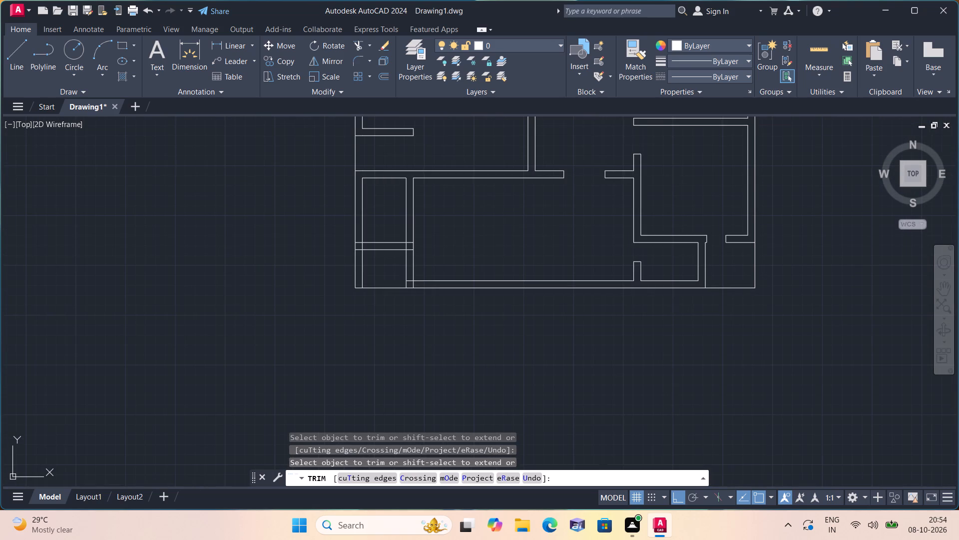
pyautogui.moveTo(673, 314); pyautogui.dragTo(814, 316, button='middle')
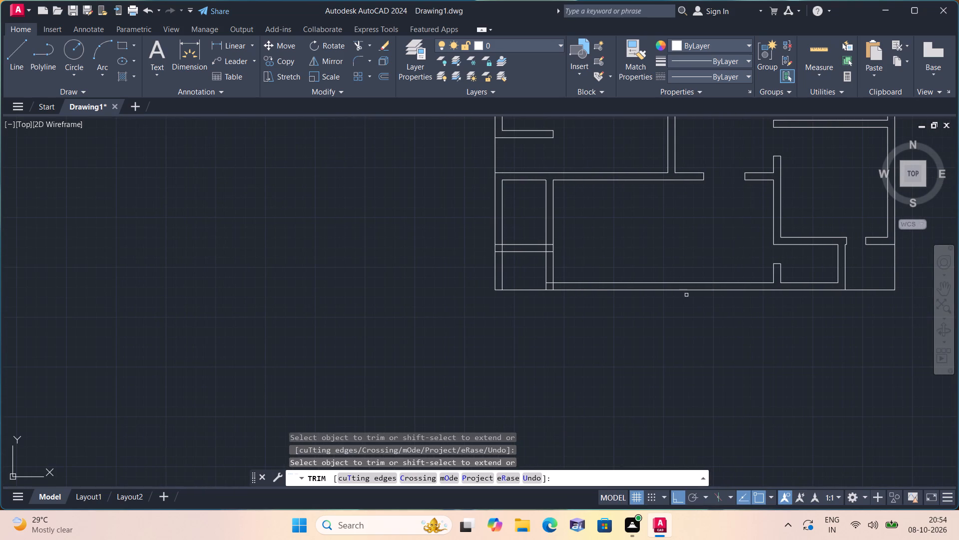
pyautogui.scroll(2, 553, 287)
pyautogui.click(548, 275)
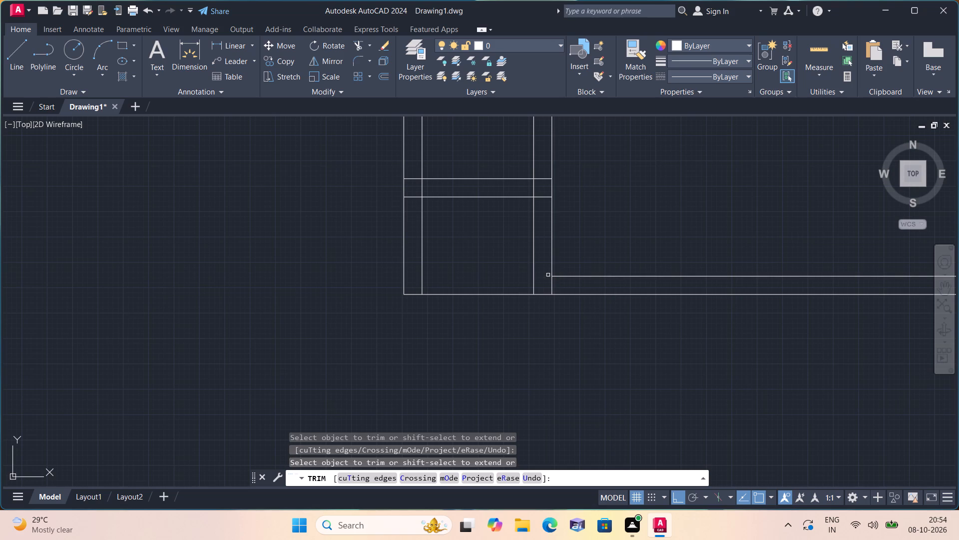
pyautogui.click(553, 284)
# Trim the strip's outer-wall inner line below the cross-wall's upper line, and that upper line inside the outer wall.
pyautogui.click(424, 218)
pyautogui.moveTo(429, 221); pyautogui.dragTo(507, 362, button='middle')
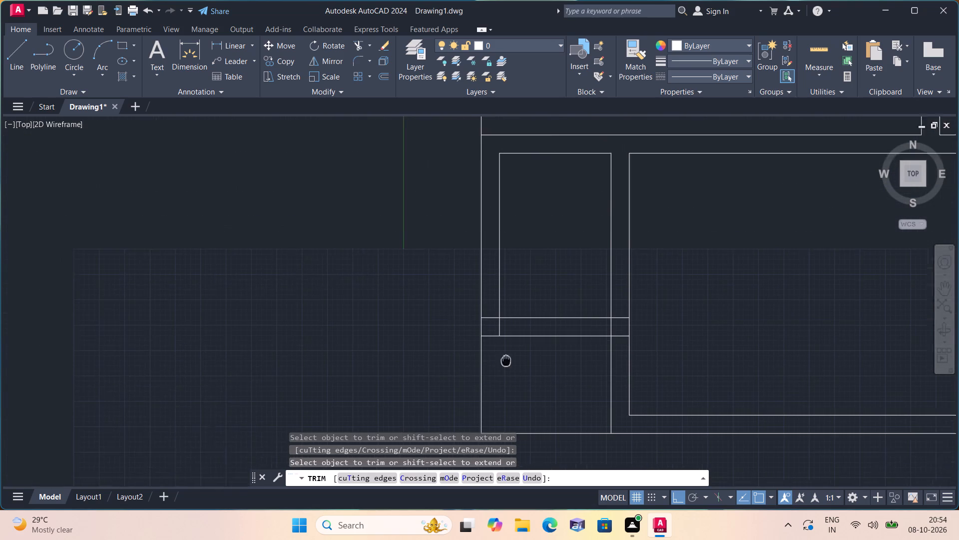
pyautogui.moveTo(507, 362); pyautogui.dragTo(509, 364, button='middle')
pyautogui.click(501, 330)
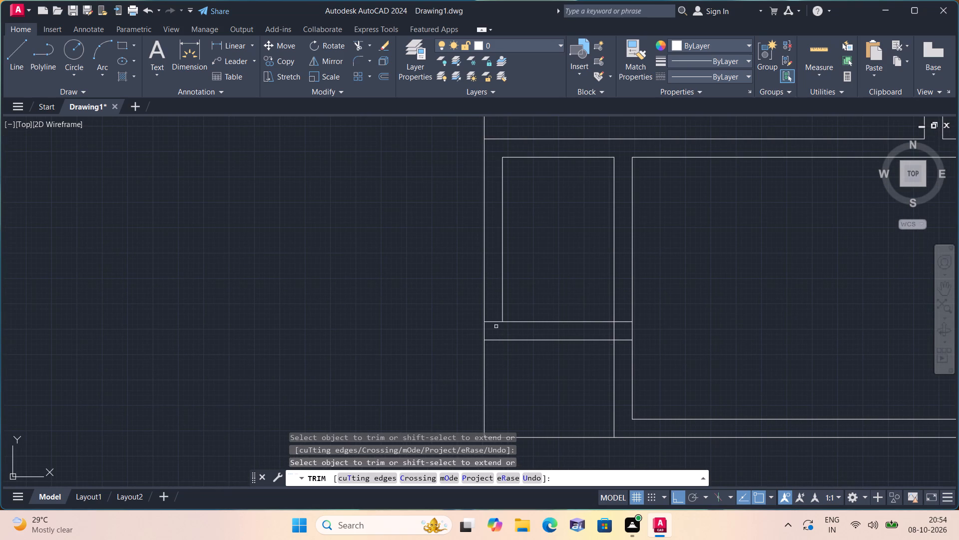
pyautogui.click(495, 320)
pyautogui.press('Escape')
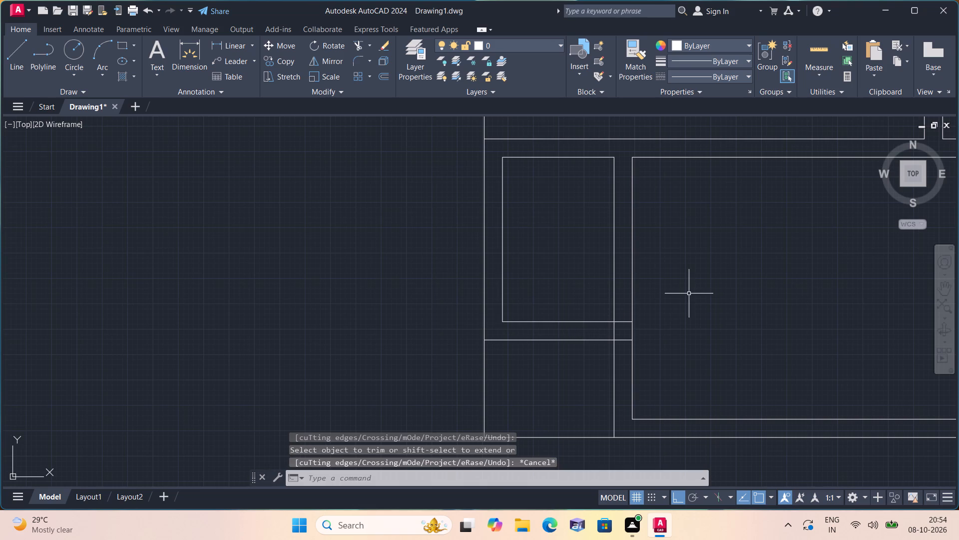
# Draw a 2' line down the inner face of the strip's right-hand wall from the cross-wall's lower line.
pyautogui.write('l')
pyautogui.press('space')
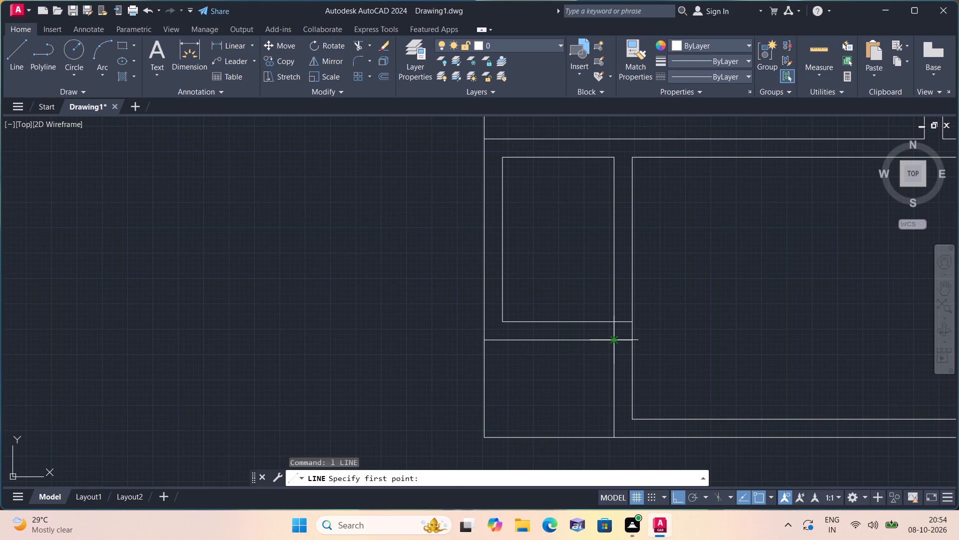
pyautogui.moveTo(614, 339); pyautogui.dragTo(611, 358)
pyautogui.write("2'")
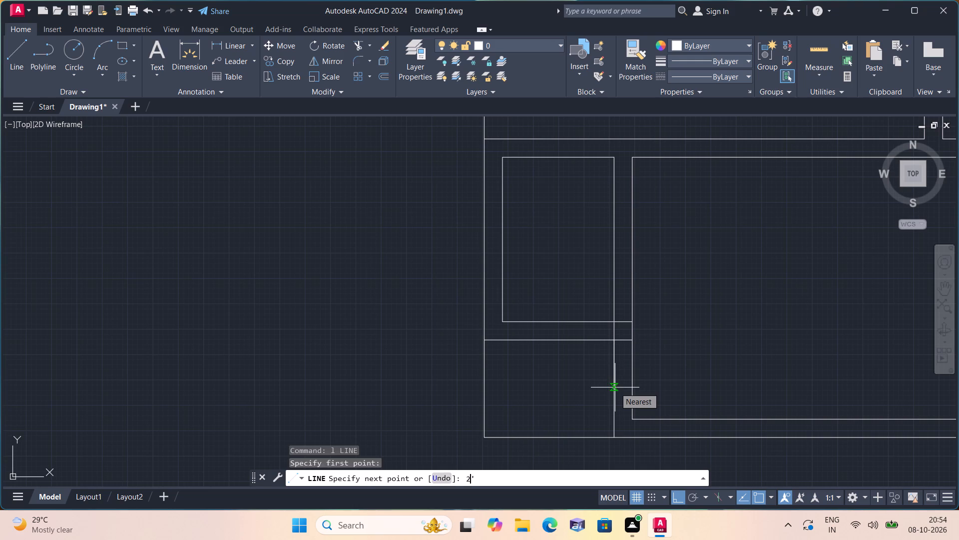
pyautogui.press('space')
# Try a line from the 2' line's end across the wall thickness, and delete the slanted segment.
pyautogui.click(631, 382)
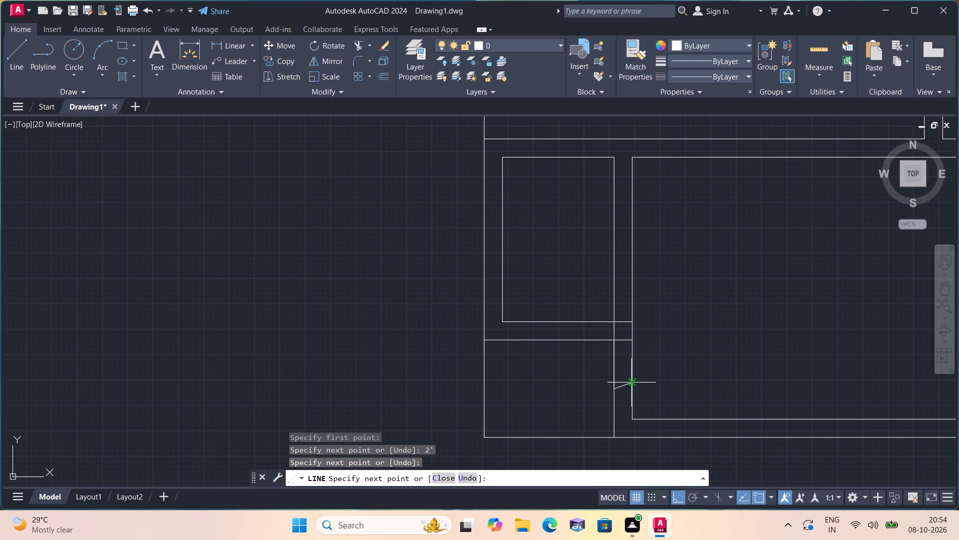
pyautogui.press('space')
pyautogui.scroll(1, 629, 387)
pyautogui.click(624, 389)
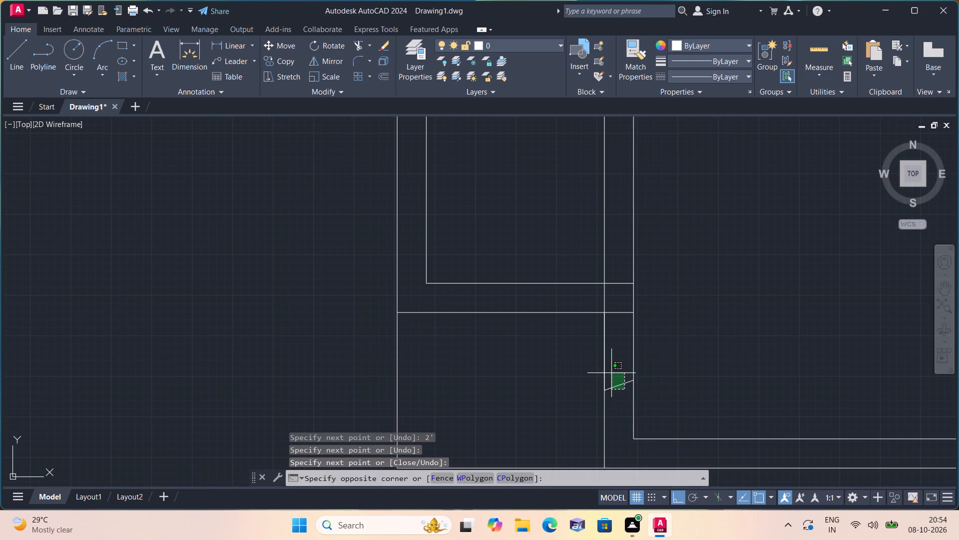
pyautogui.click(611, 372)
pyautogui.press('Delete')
# Draw a horizontal line across the strip's right-hand wall from the lower end of the 2' line.
pyautogui.press('l')
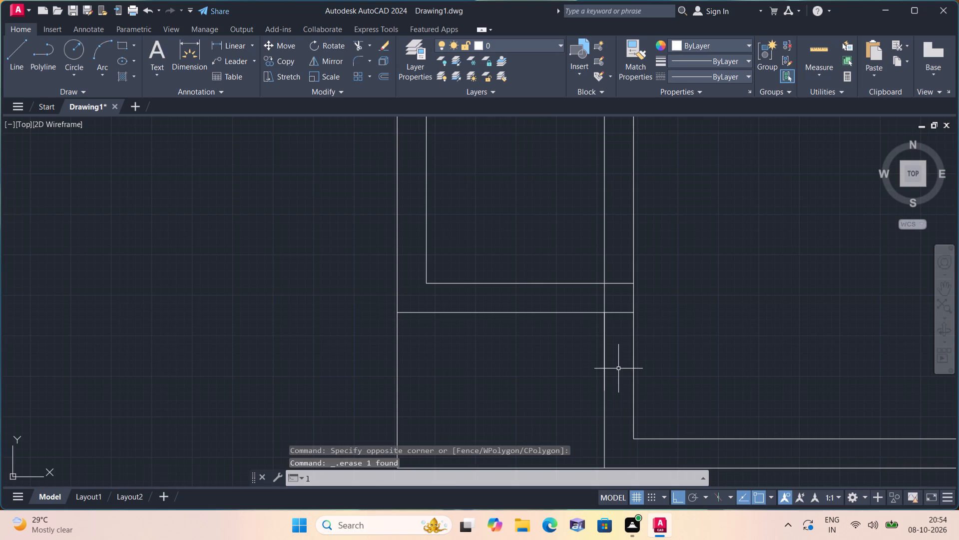
pyautogui.press('space')
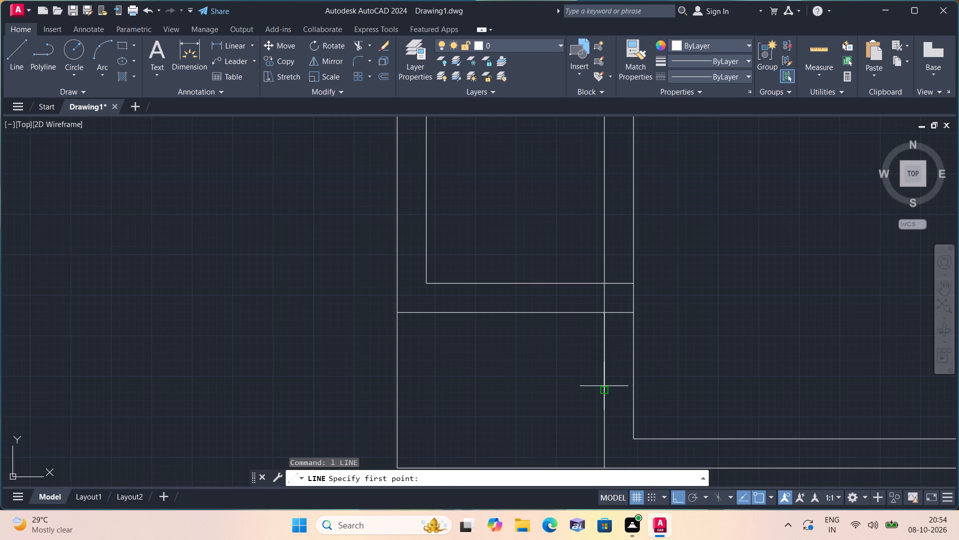
pyautogui.click(604, 386)
pyautogui.click(633, 388)
pyautogui.press('space')
# Draw a 2' line up the strip's right-hand wall from the cross-wall's upper line, continuing horizontally across the wall thickness.
pyautogui.press('space')
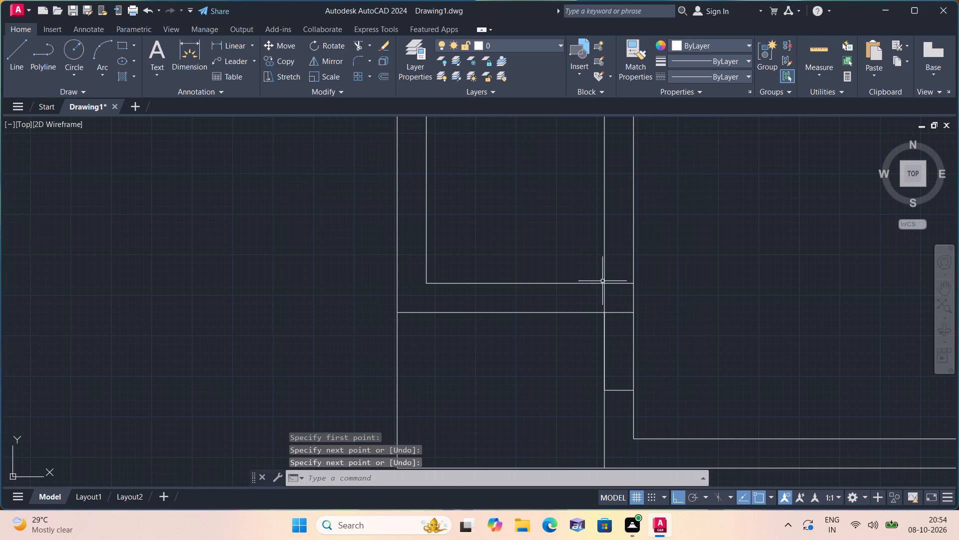
pyautogui.click(607, 283)
pyautogui.write("2'")
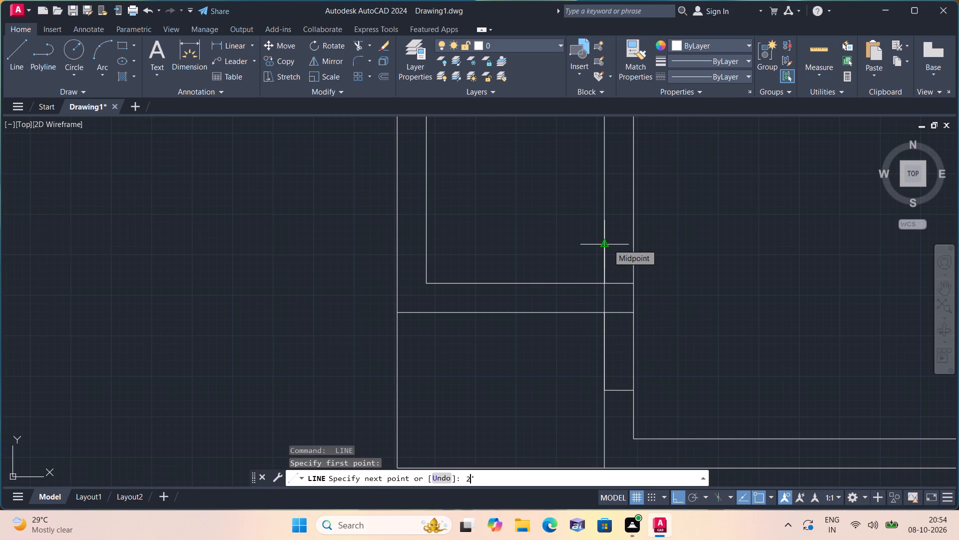
pyautogui.press('space')
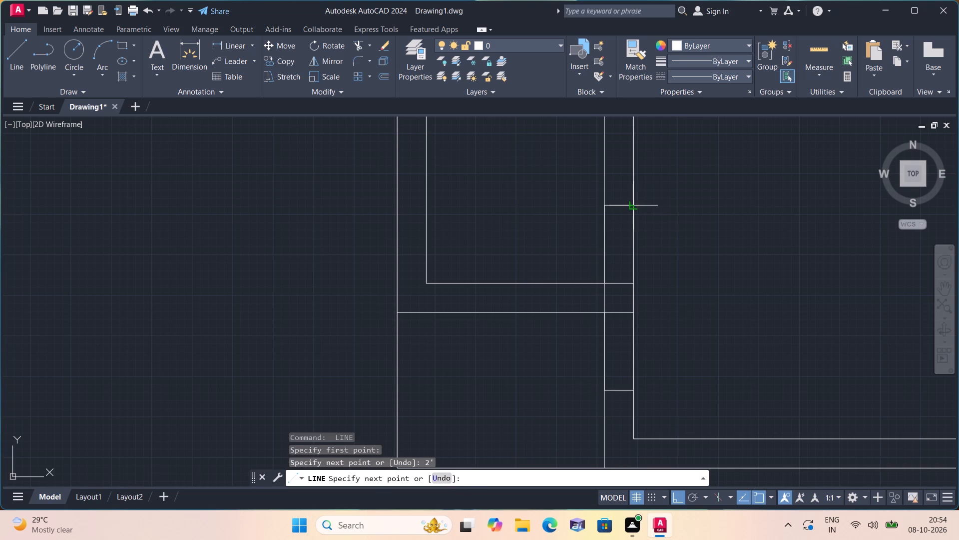
pyautogui.click(635, 205)
pyautogui.press('space')
# Trim the strip's right-hand wall lines above and below the cross-wall to cut two 2' door openings.
pyautogui.write('trim')
pyautogui.press('space')
pyautogui.click(561, 237)
pyautogui.click(715, 247)
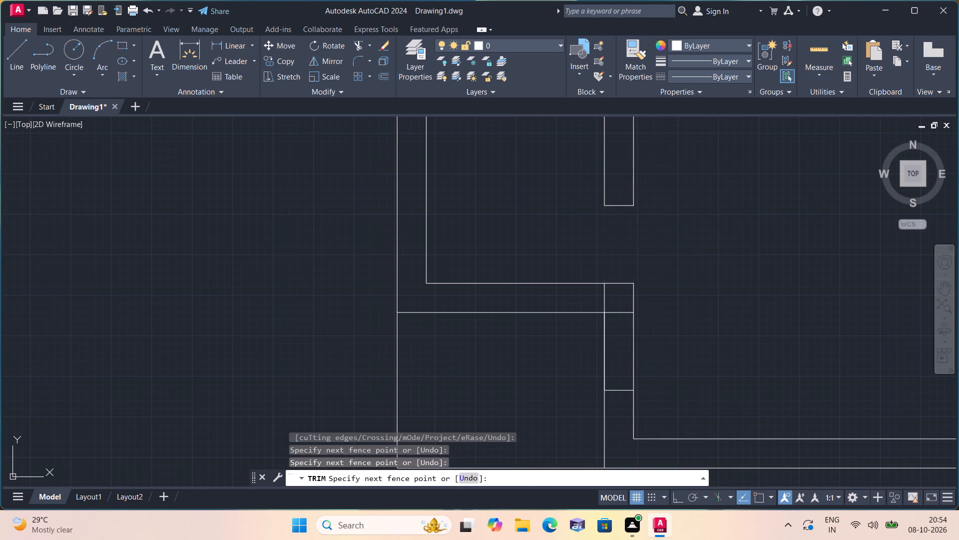
pyautogui.click(581, 336)
pyautogui.click(786, 345)
pyautogui.press('space')
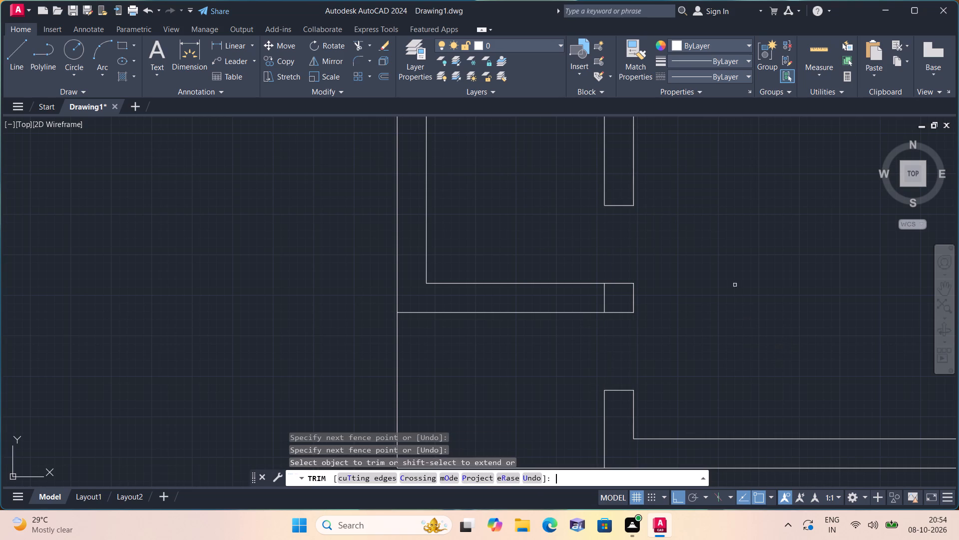
# Look over the whole floor plan, checking the rooms, door openings and the large lower room.
pyautogui.scroll(-3, 861, 421)
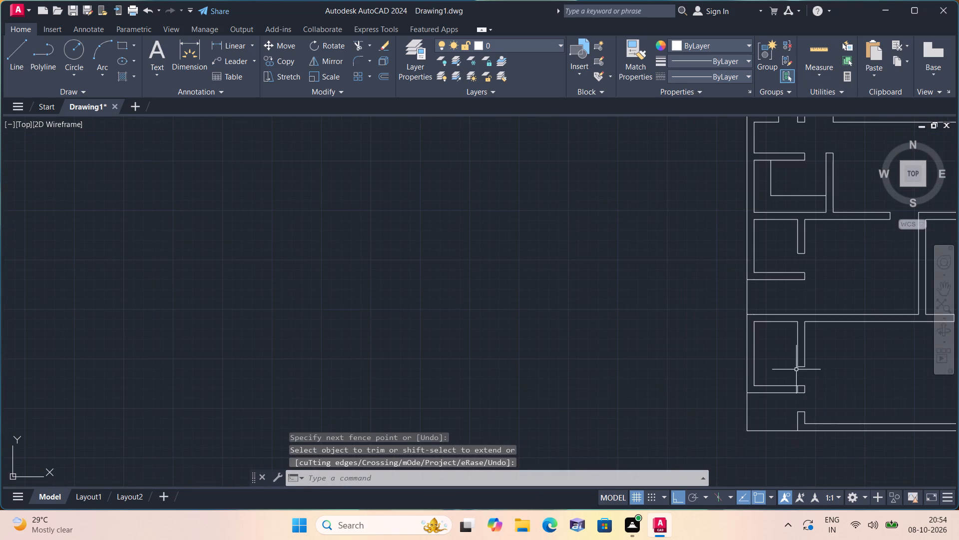
pyautogui.moveTo(793, 369); pyautogui.dragTo(689, 395, button='middle')
pyautogui.scroll(-1, 752, 381)
pyautogui.scroll(2, 687, 394)
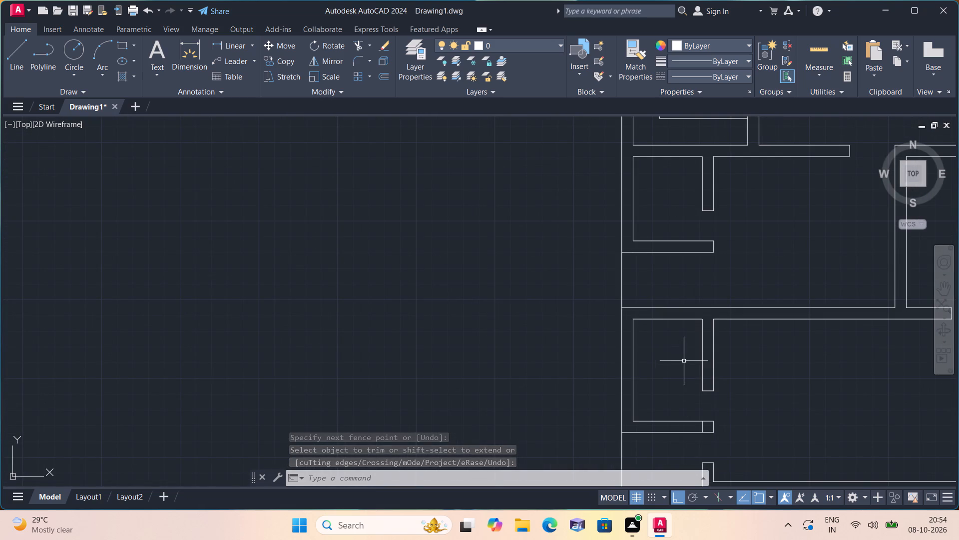
pyautogui.scroll(-2, 717, 285)
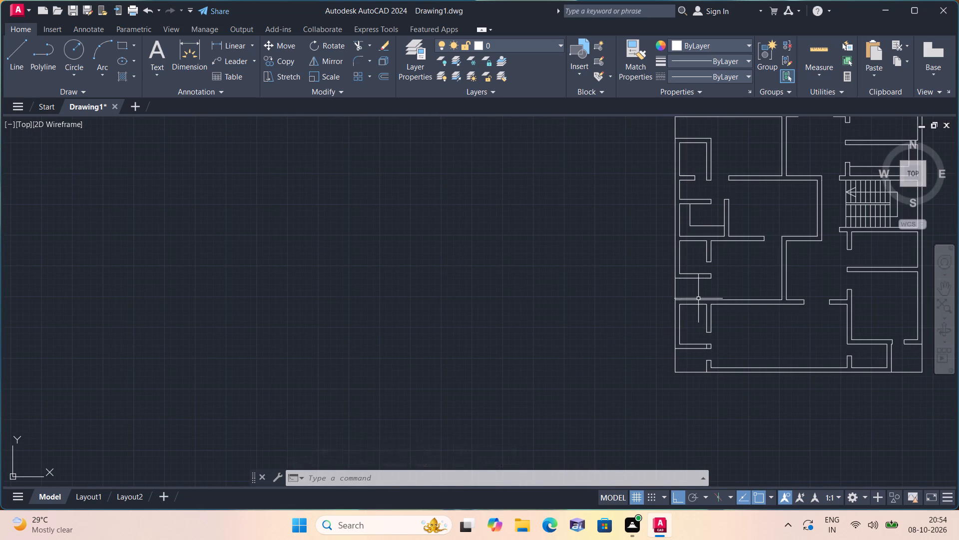
pyautogui.scroll(-1, 698, 297)
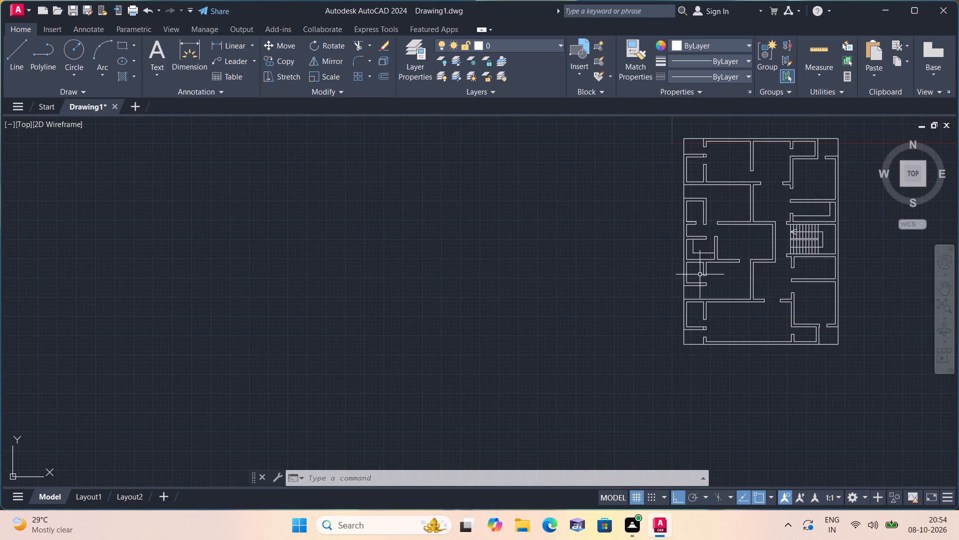
pyautogui.scroll(1, 767, 221)
pyautogui.moveTo(769, 223); pyautogui.dragTo(633, 248, button='middle')
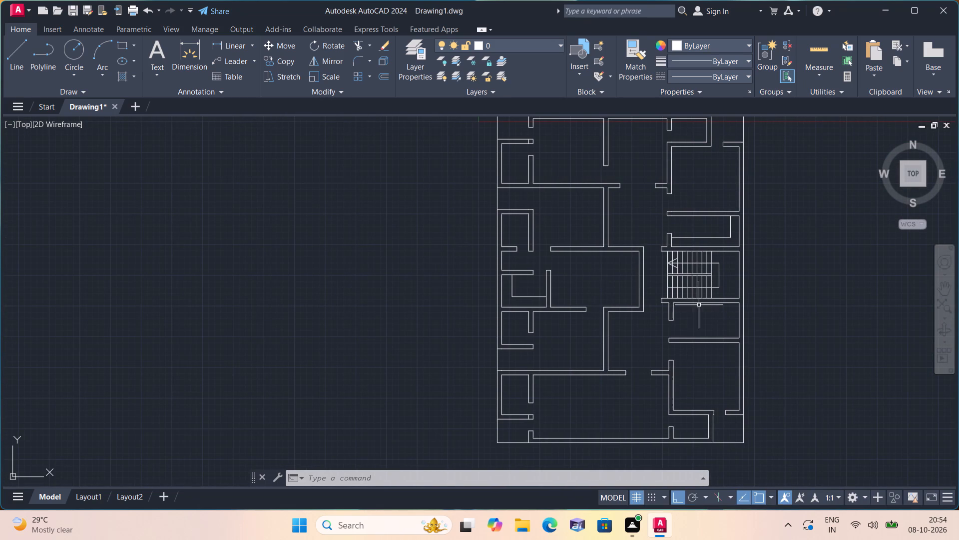
pyautogui.moveTo(642, 334); pyautogui.dragTo(616, 269, button='middle')
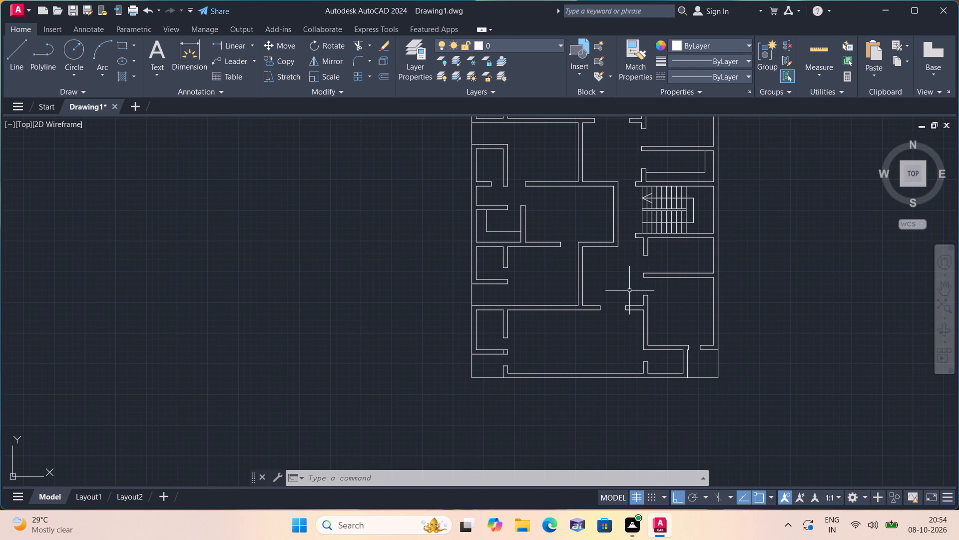
pyautogui.moveTo(629, 290); pyautogui.dragTo(626, 269, button='middle')
pyautogui.scroll(1, 627, 249)
pyautogui.scroll(-2, 624, 261)
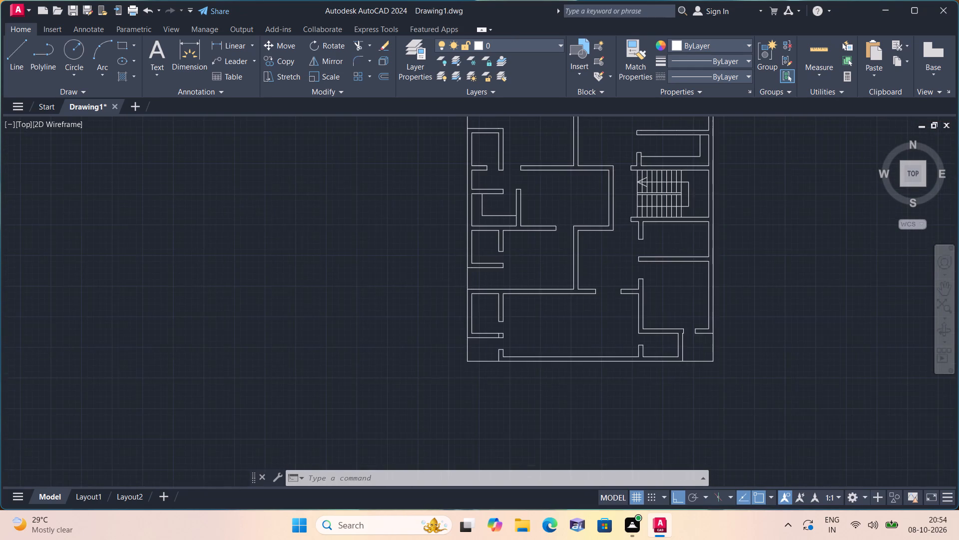
pyautogui.scroll(1, 615, 231)
pyautogui.moveTo(613, 230); pyautogui.dragTo(619, 322, button='middle')
pyautogui.scroll(-1, 611, 239)
pyautogui.moveTo(645, 325); pyautogui.dragTo(577, 223, button='middle')
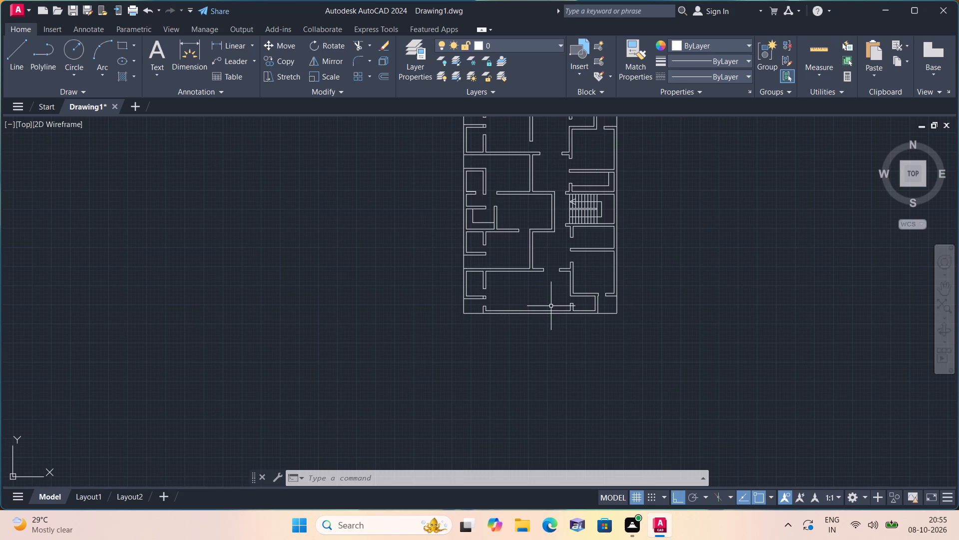
pyautogui.scroll(2, 537, 294)
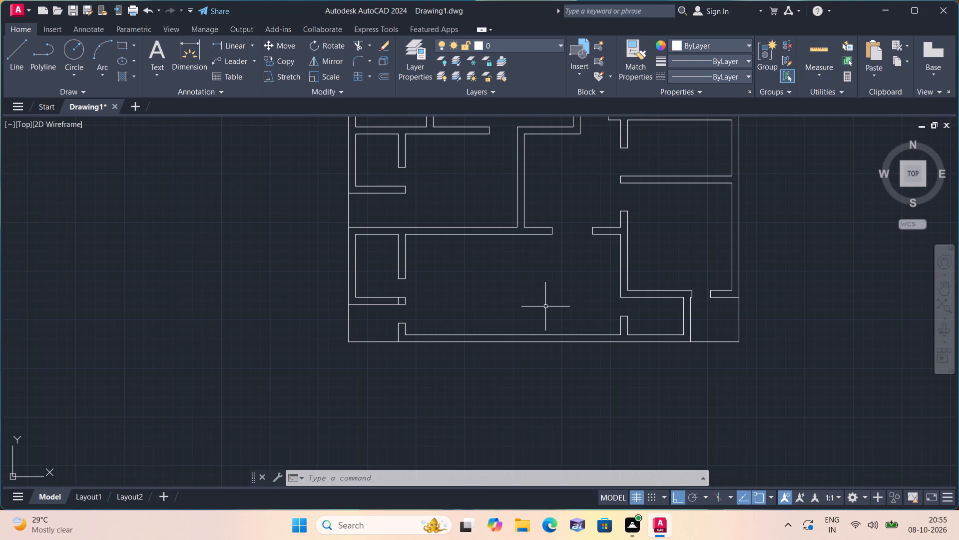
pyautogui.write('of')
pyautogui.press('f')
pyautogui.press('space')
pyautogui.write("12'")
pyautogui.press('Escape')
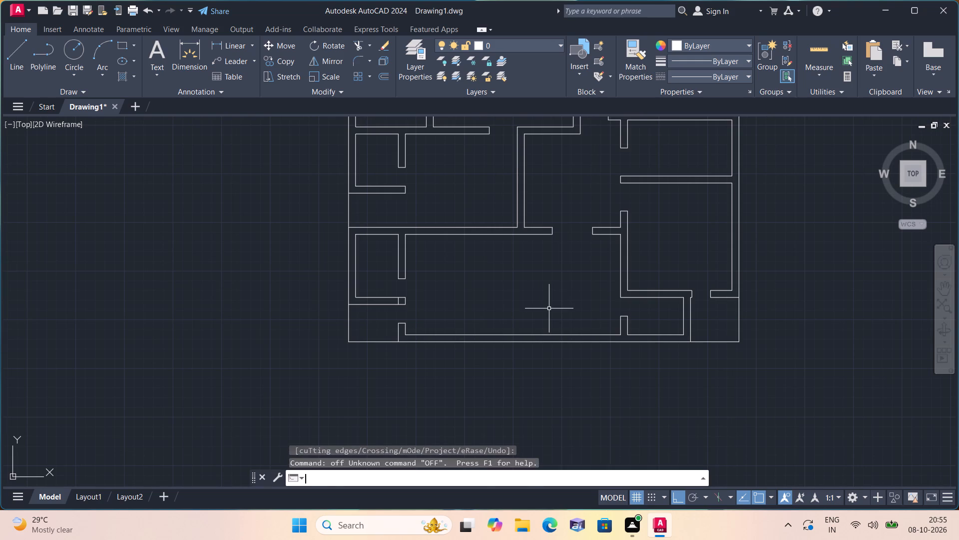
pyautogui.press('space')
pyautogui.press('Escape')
# Offset the right face of the lower-left strip's right-hand wall 12' to the right, into the large lower room.
pyautogui.press('o')
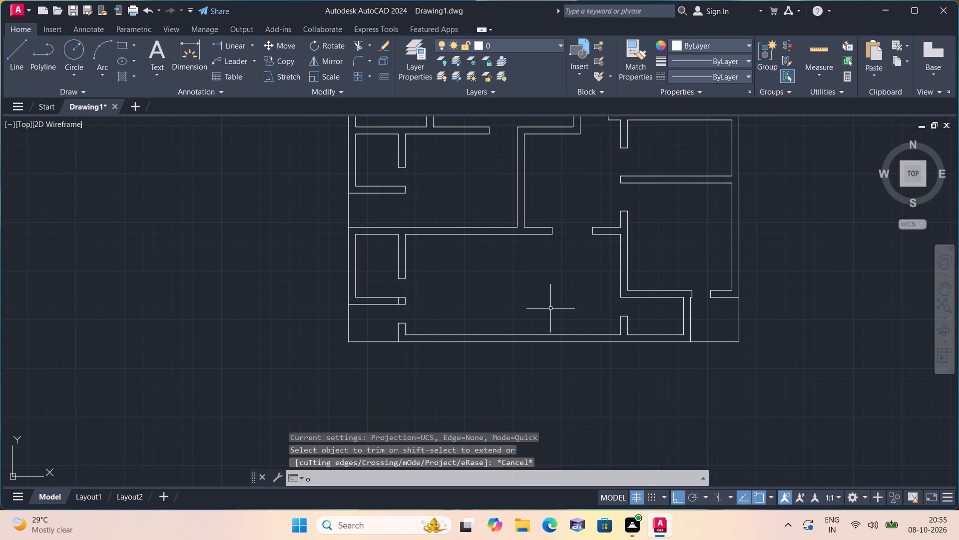
pyautogui.write('ff')
pyautogui.press('space')
pyautogui.write("12'")
pyautogui.press('space')
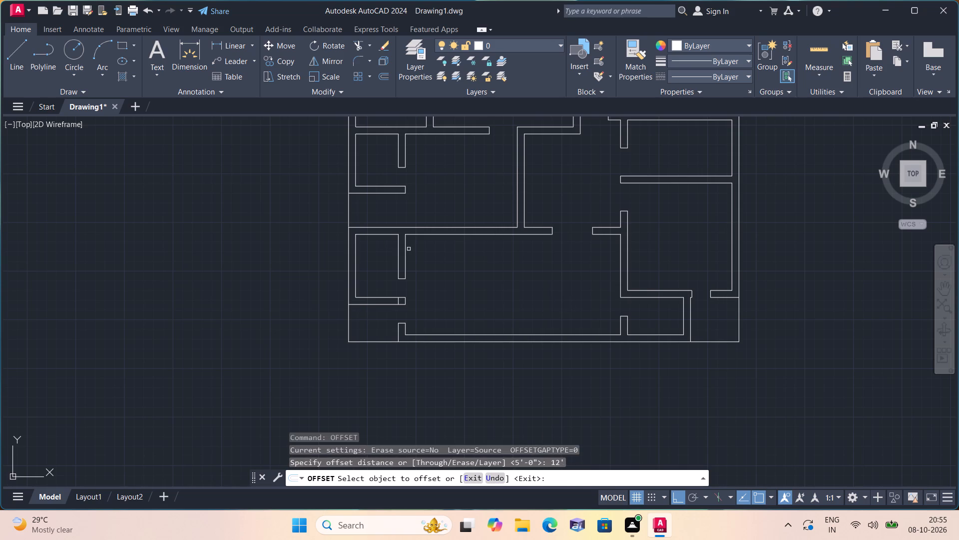
pyautogui.click(408, 248)
pyautogui.click(405, 249)
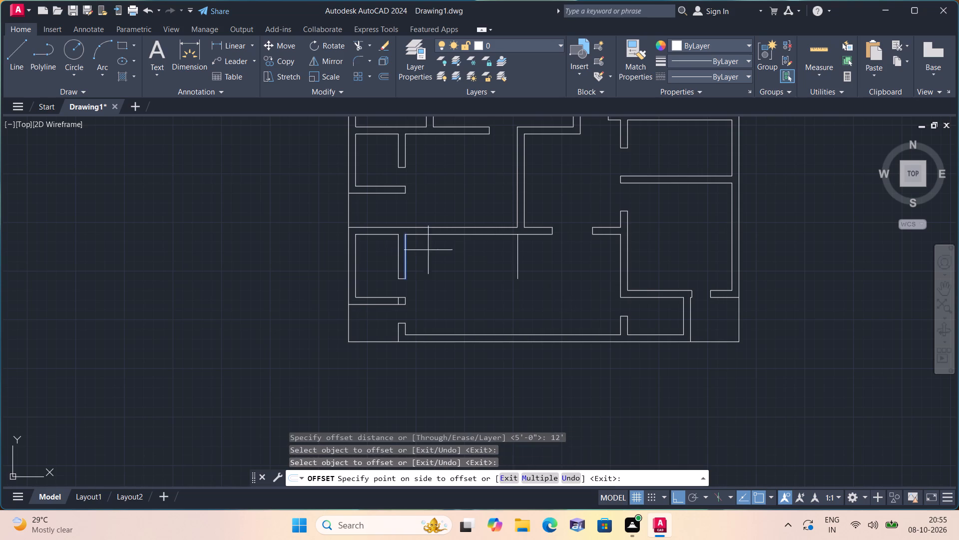
pyautogui.click(462, 251)
pyautogui.press('space')
# Offset the new vertical line 9" to the right to form the second face of the partition wall.
pyautogui.press('space')
pyautogui.write('9"')
pyautogui.press('space')
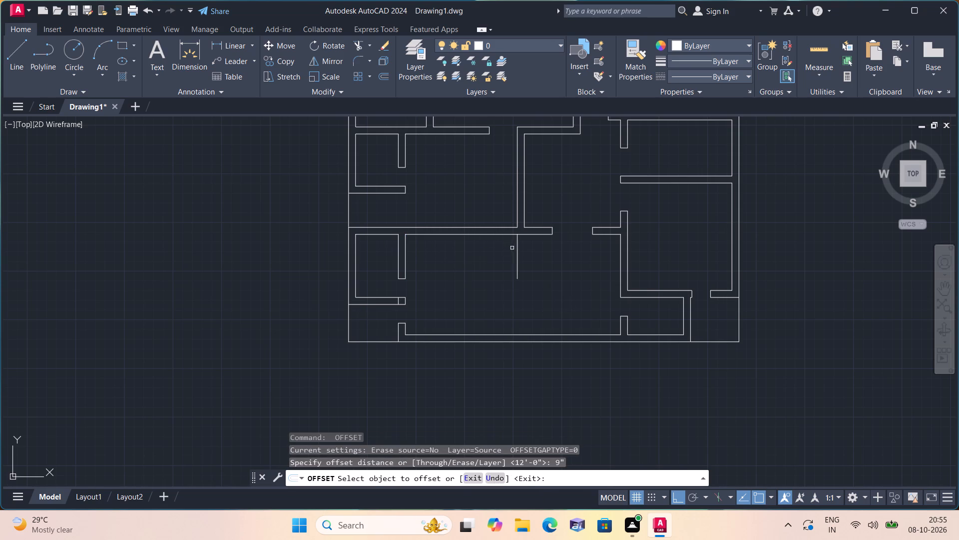
pyautogui.click(513, 250)
pyautogui.click(516, 252)
pyautogui.click(531, 254)
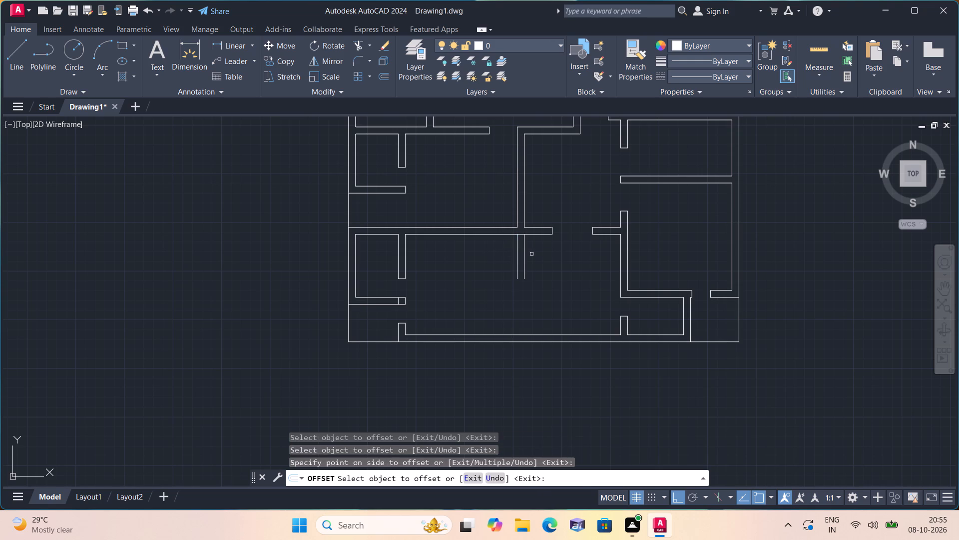
pyautogui.press('space')
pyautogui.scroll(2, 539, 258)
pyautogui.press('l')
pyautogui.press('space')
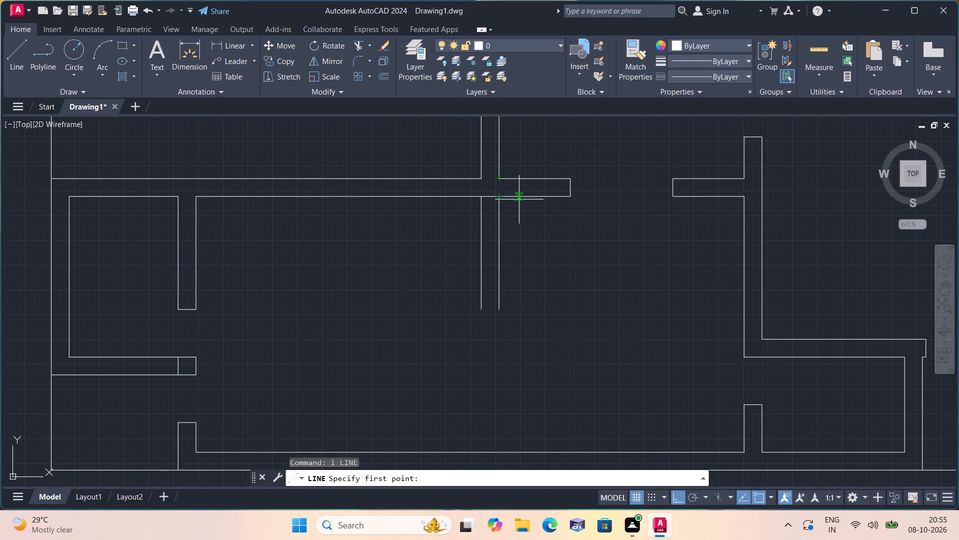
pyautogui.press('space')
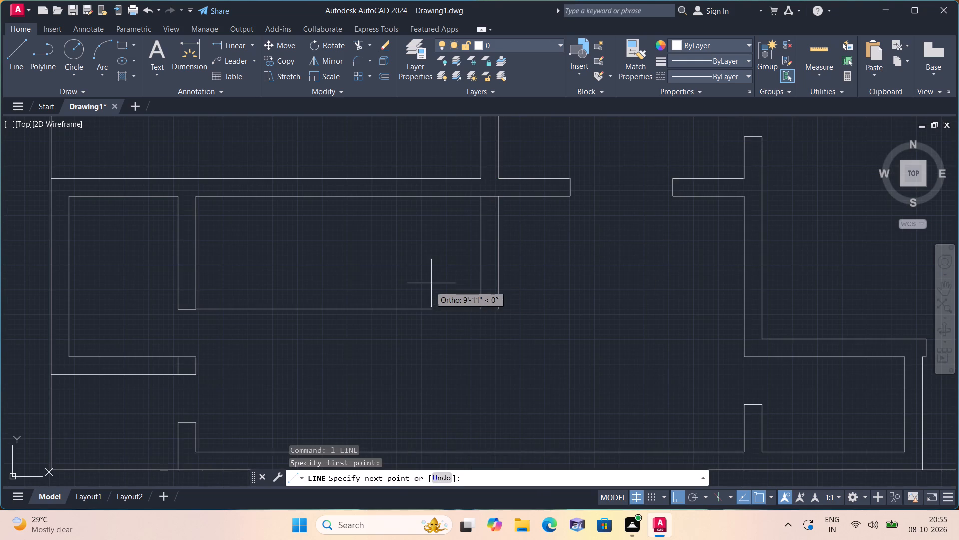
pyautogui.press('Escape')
# Extend both partition wall lines down to the inner line of the bottom outer wall.
pyautogui.scroll(-1, 370, 281)
pyautogui.press('e')
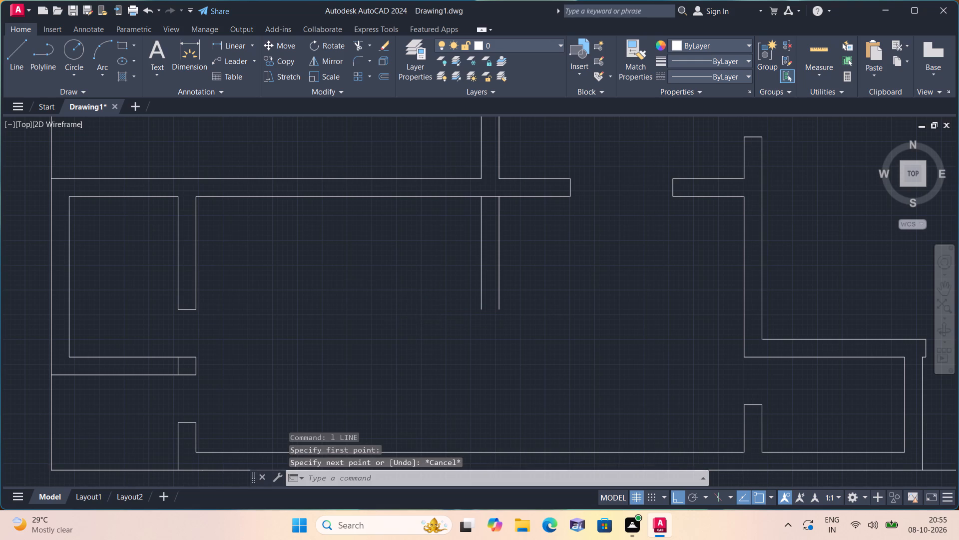
pyautogui.write('xte')
pyautogui.press('space')
pyautogui.click(374, 281)
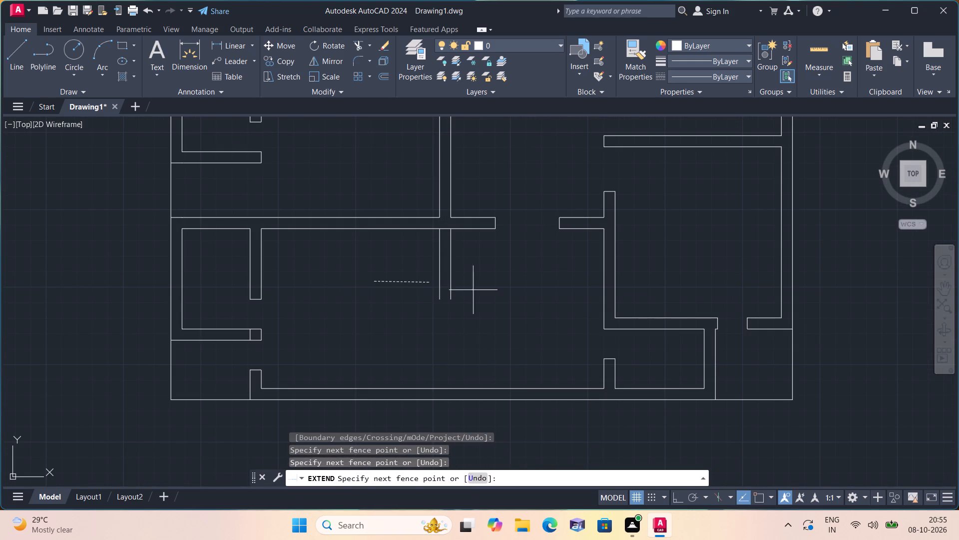
pyautogui.click(505, 290)
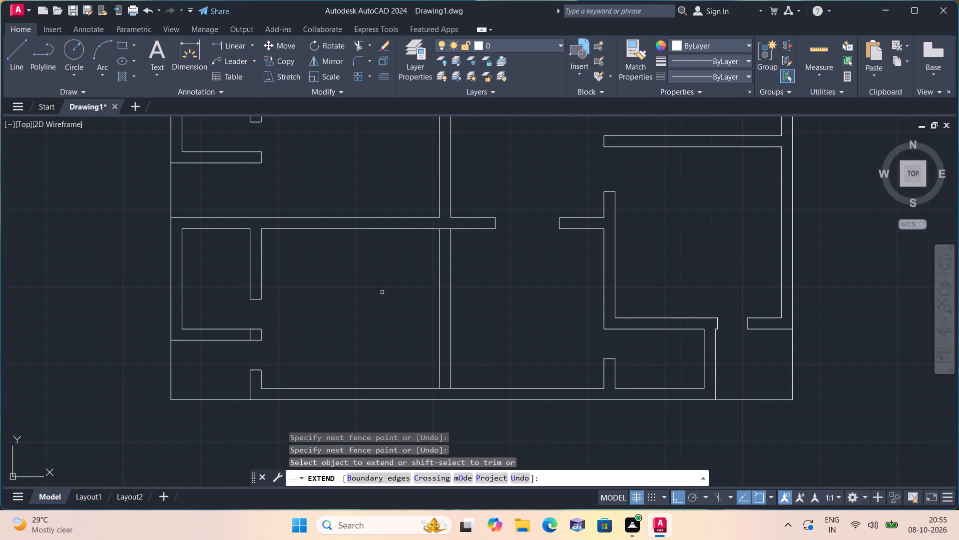
pyautogui.press('Escape')
# Look over the lower half of the plan around the new partition wall.
pyautogui.scroll(-2, 382, 292)
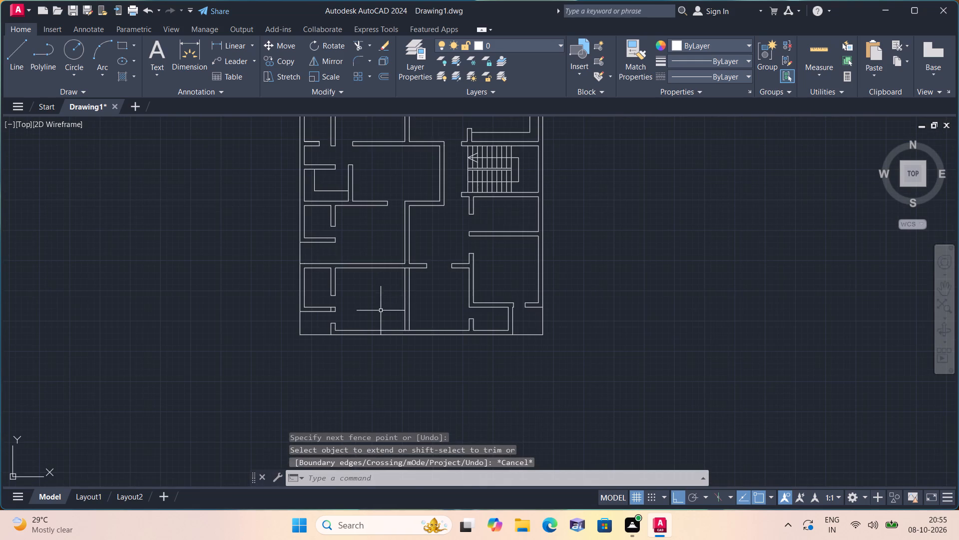
pyautogui.scroll(-1, 322, 315)
pyautogui.scroll(1, 348, 308)
pyautogui.moveTo(347, 308); pyautogui.dragTo(373, 278, button='middle')
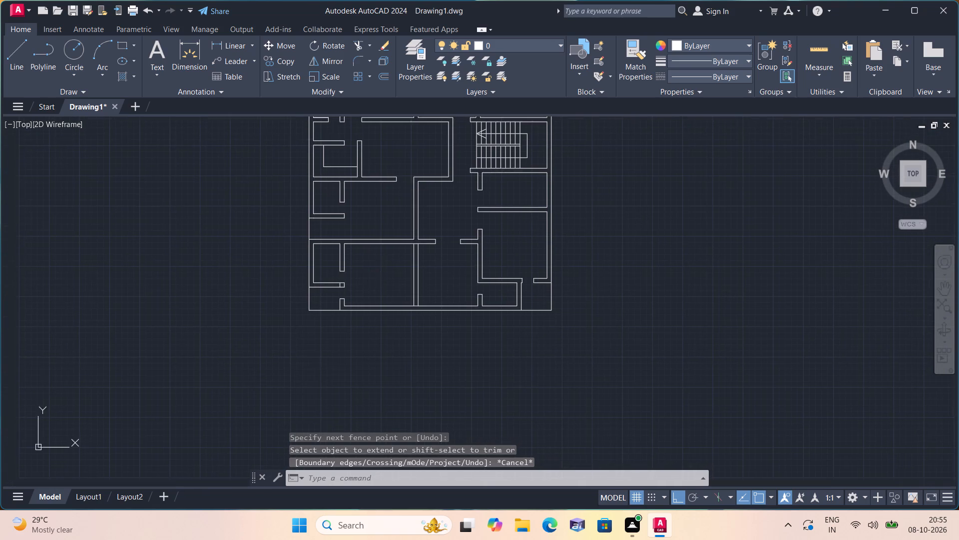
pyautogui.scroll(-1, 378, 278)
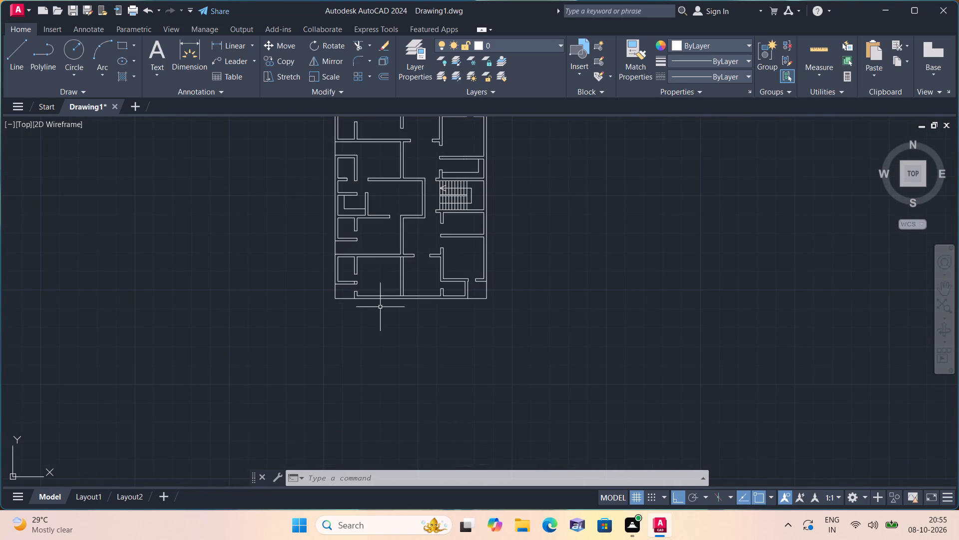
pyautogui.scroll(2, 380, 288)
pyautogui.moveTo(385, 283); pyautogui.dragTo(409, 321, button='middle')
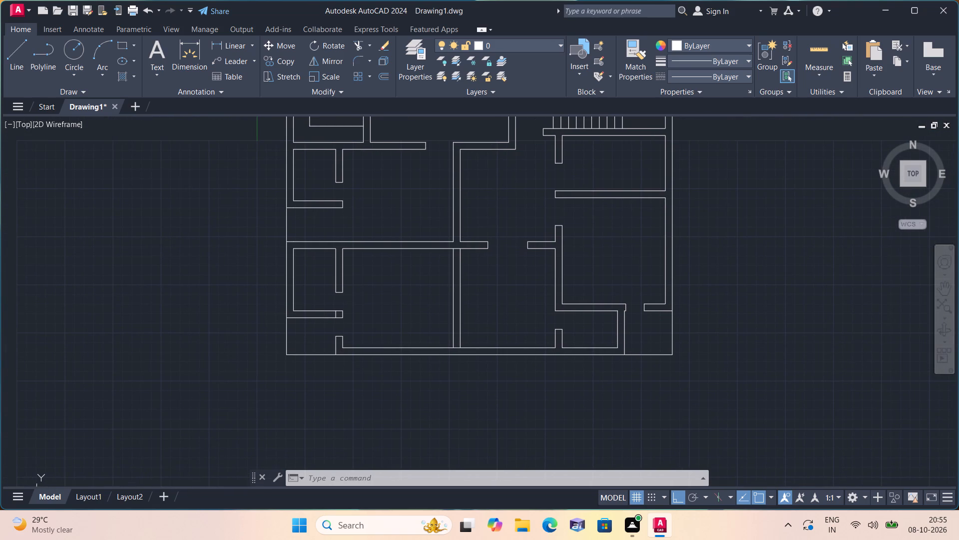
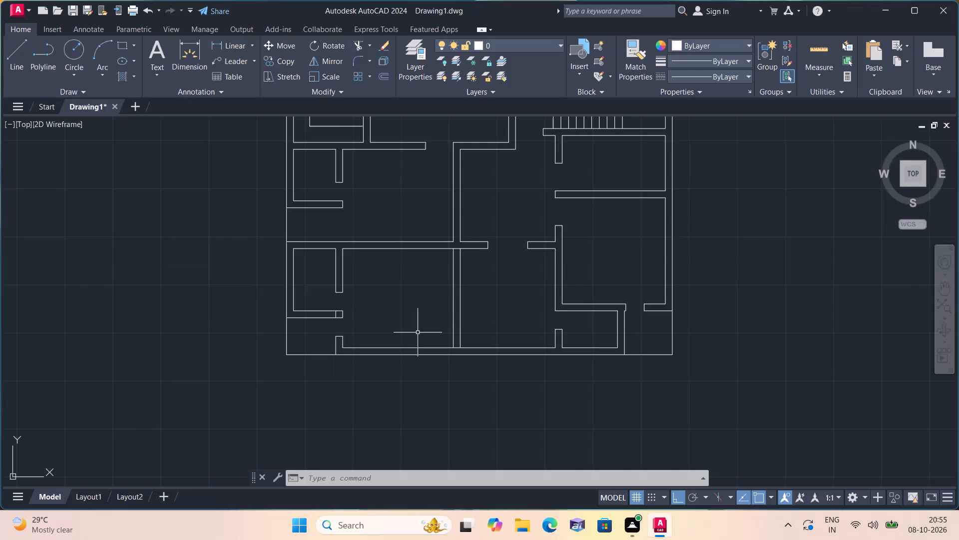
# Trim the bottom wall's inner line between the two faces of the central vertical partition wall.
pyautogui.write('trim')
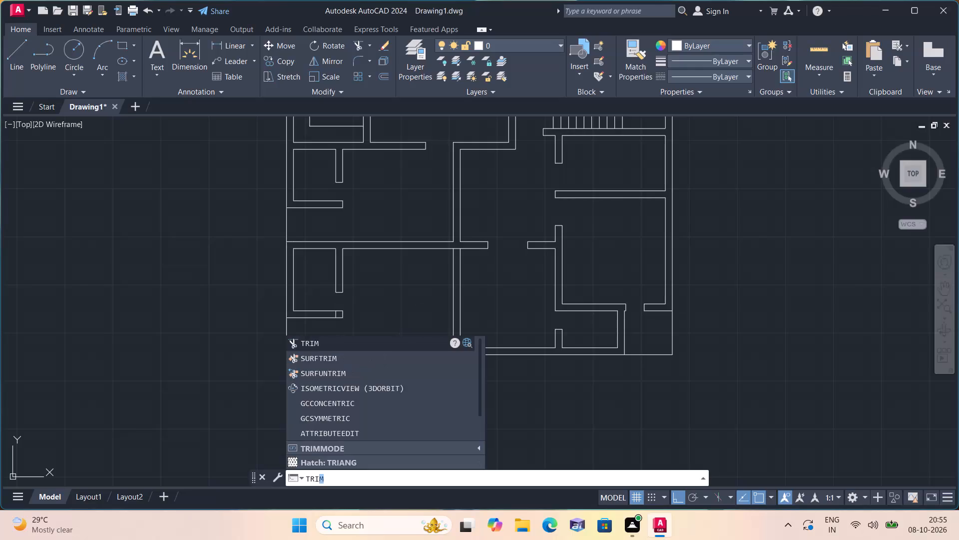
pyautogui.press('space')
pyautogui.scroll(1, 447, 363)
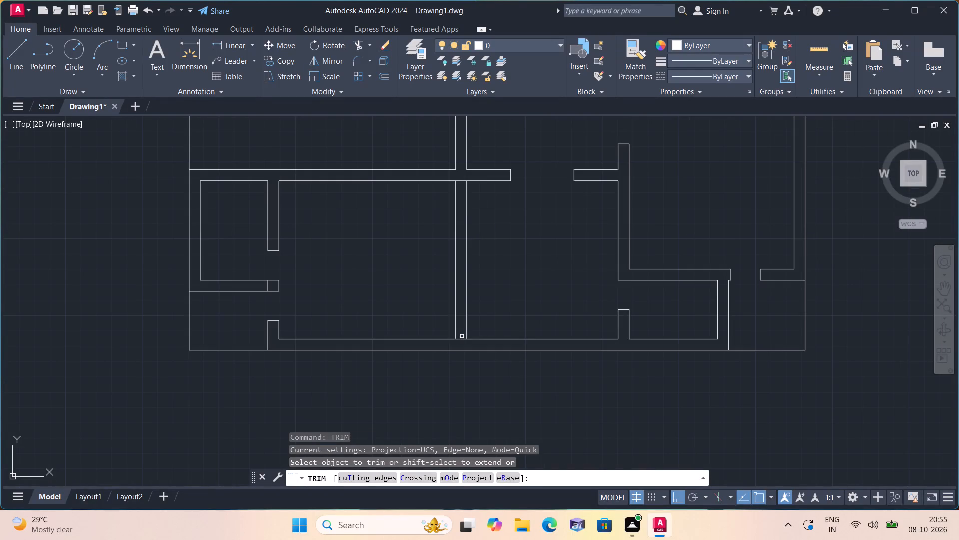
pyautogui.click(462, 336)
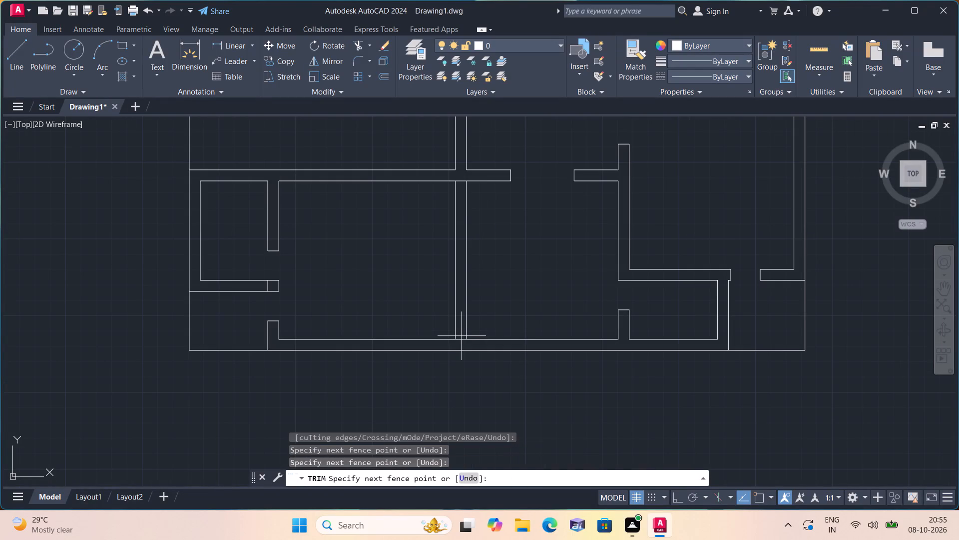
pyautogui.press('Escape')
pyautogui.scroll(1, 452, 343)
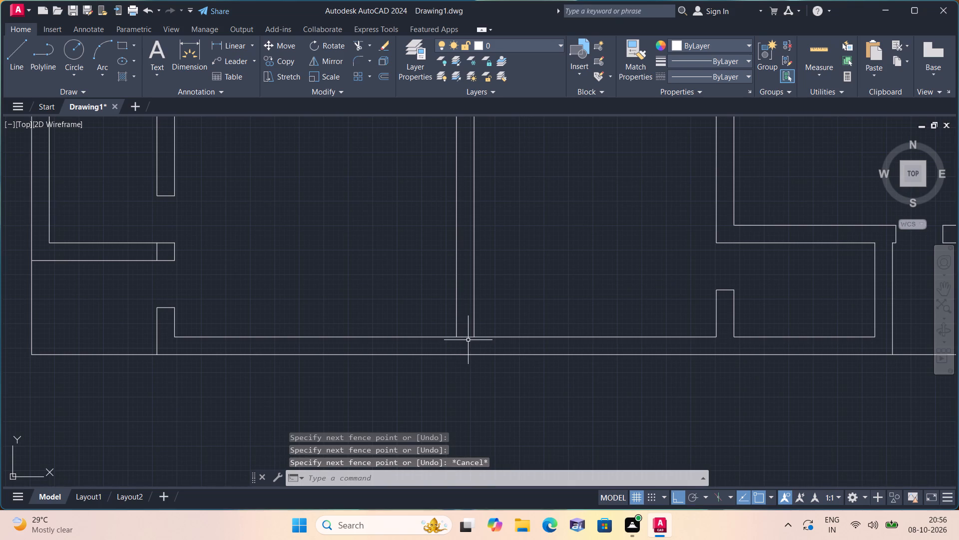
pyautogui.press('space')
pyautogui.click(467, 337)
pyautogui.press('Escape')
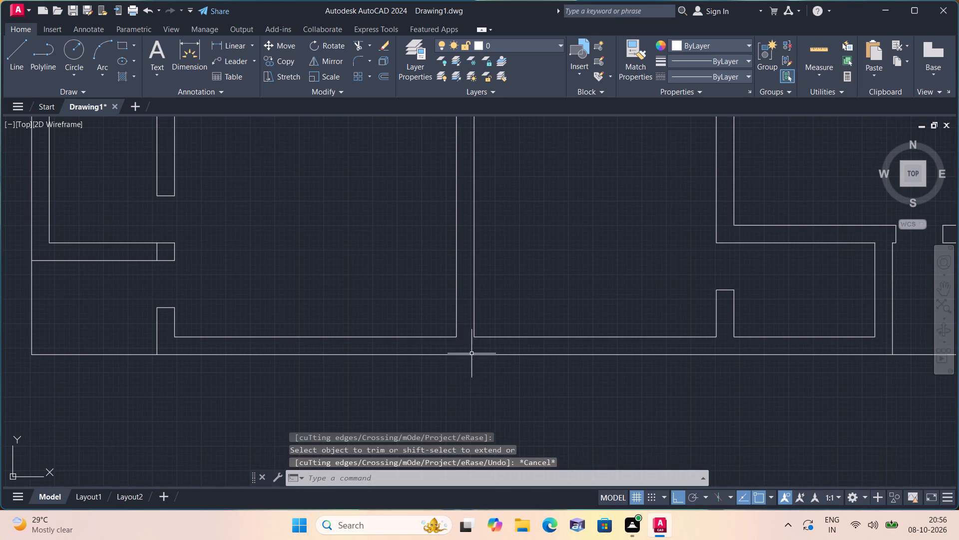
# Draw a line 3' down the central partition's west face from the horizontal wall, continuing straight across to its east face.
pyautogui.scroll(-1, 480, 363)
pyautogui.write('l')
pyautogui.press('space')
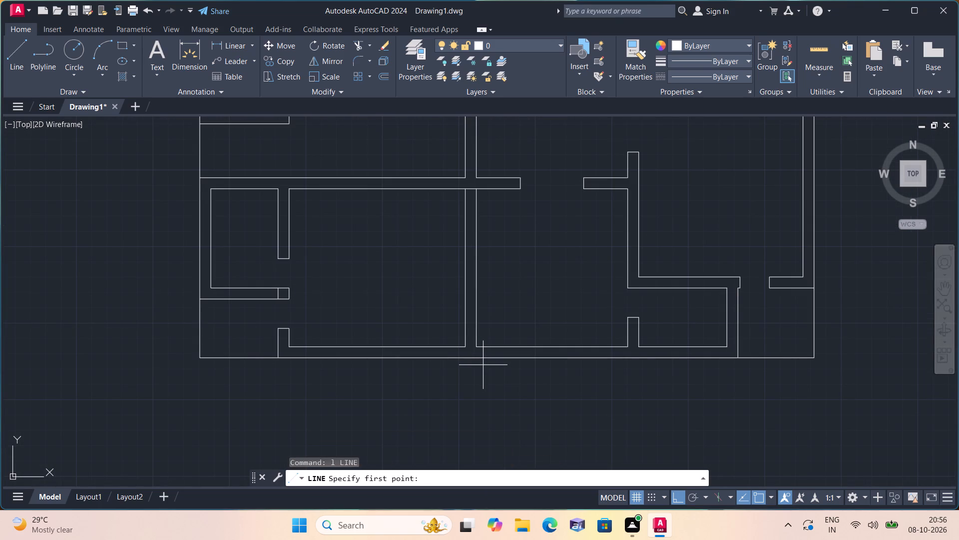
pyautogui.scroll(1, 469, 206)
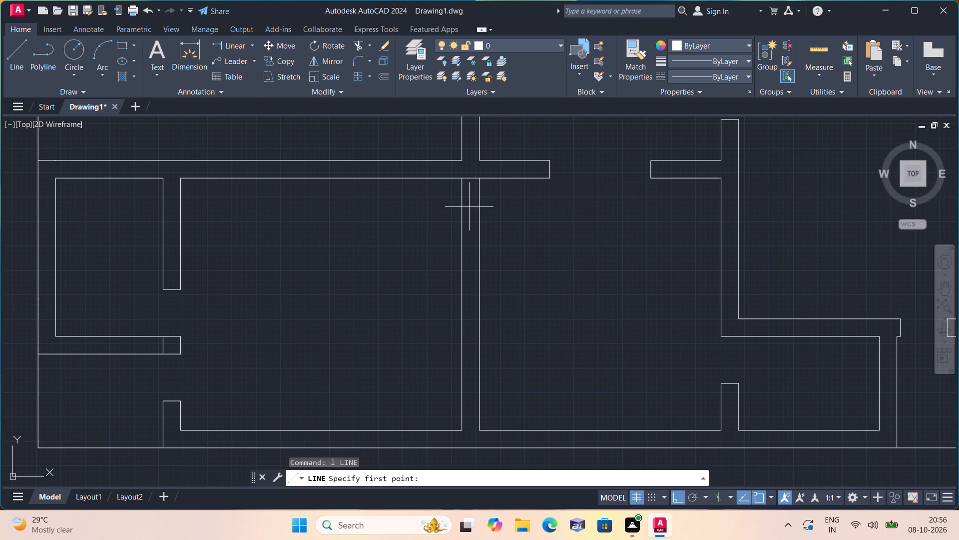
pyautogui.moveTo(463, 177); pyautogui.dragTo(460, 182)
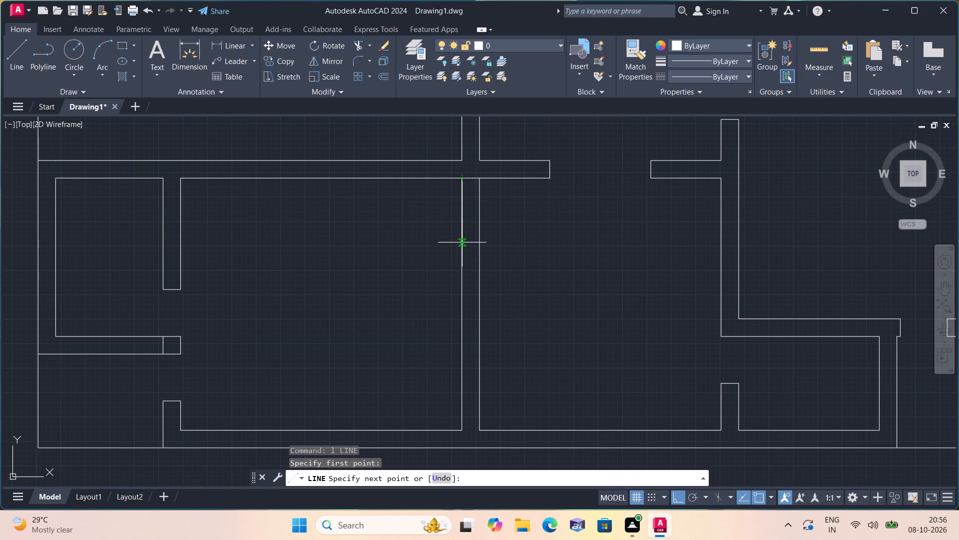
pyautogui.press('3')
pyautogui.press("'")
pyautogui.press('space')
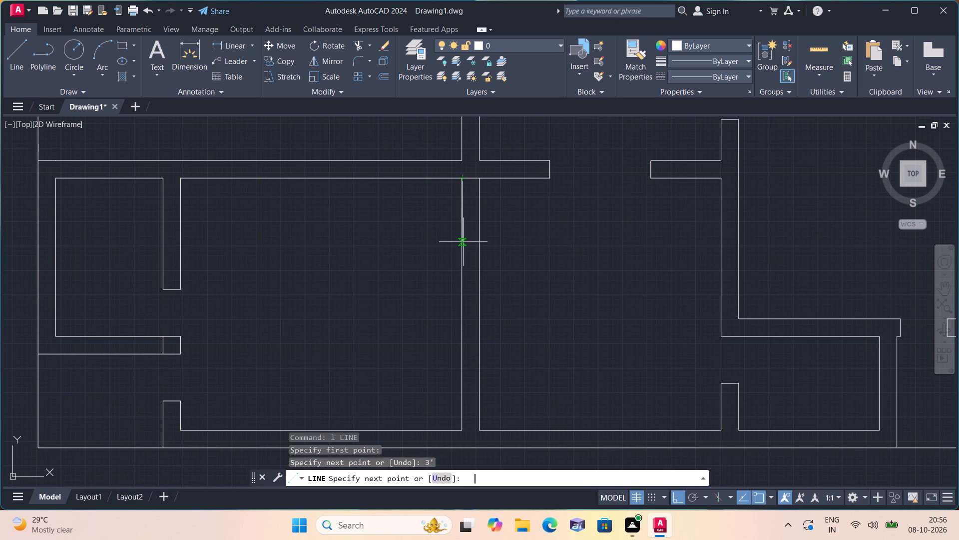
pyautogui.click(479, 248)
pyautogui.press('space')
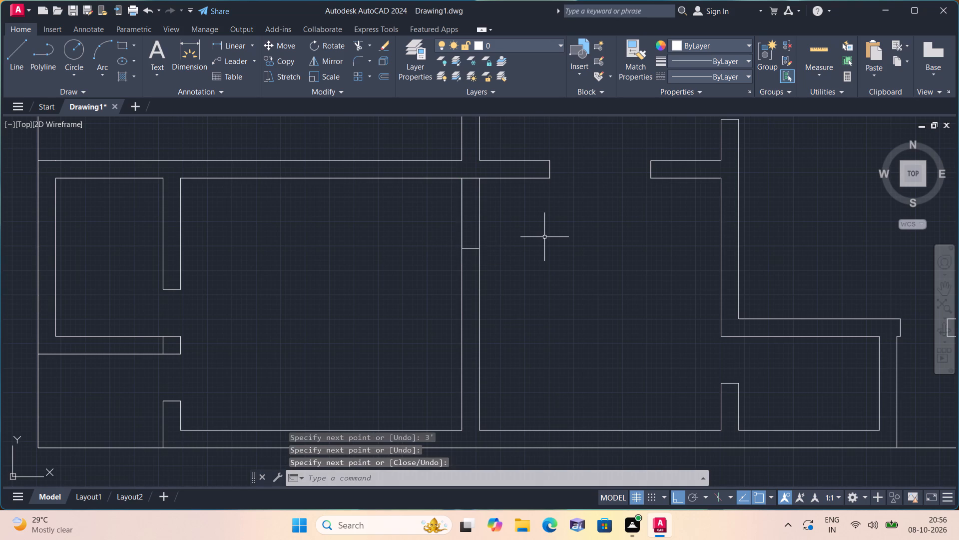
# Trim both faces of the central partition between the horizontal wall and the new cross line to open a doorway.
pyautogui.write('trim')
pyautogui.press('space')
pyautogui.click(545, 230)
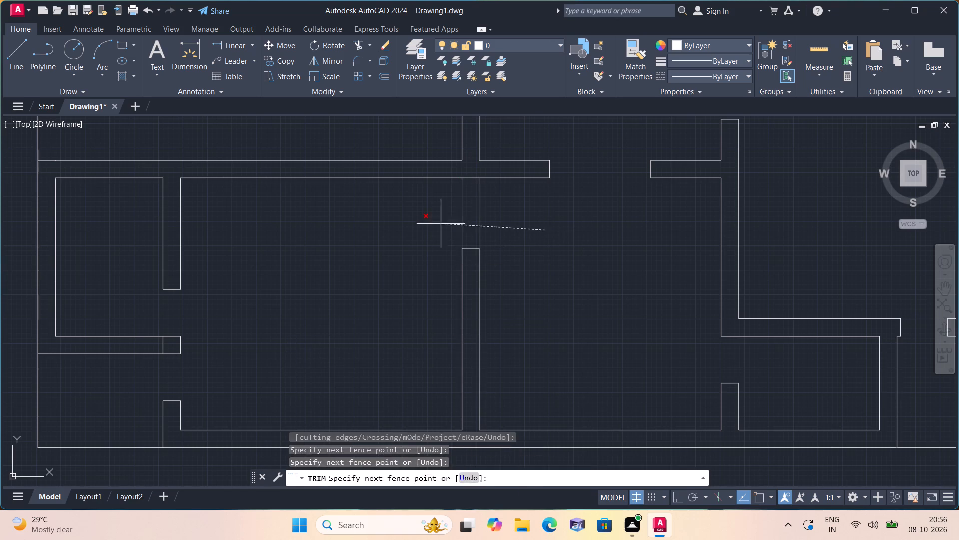
pyautogui.click(393, 216)
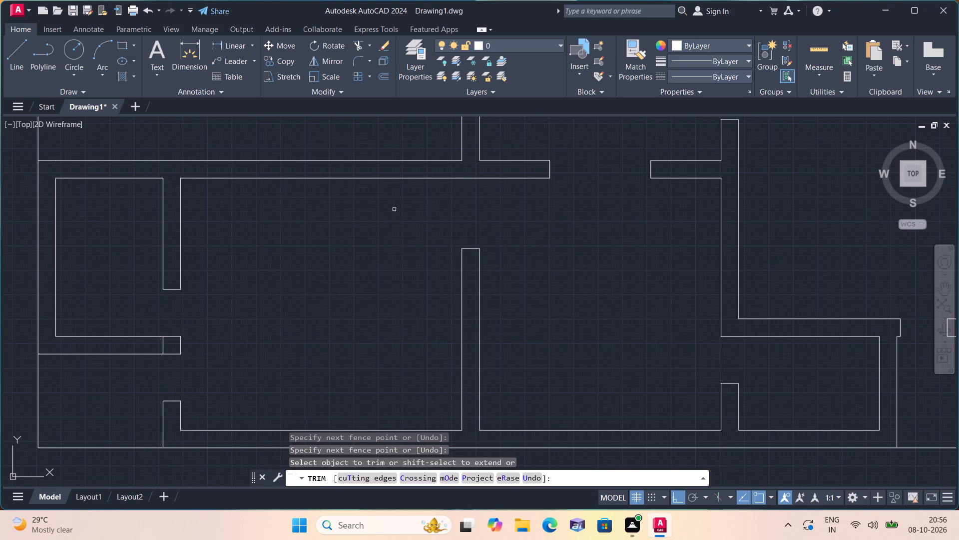
pyautogui.scroll(-1, 398, 207)
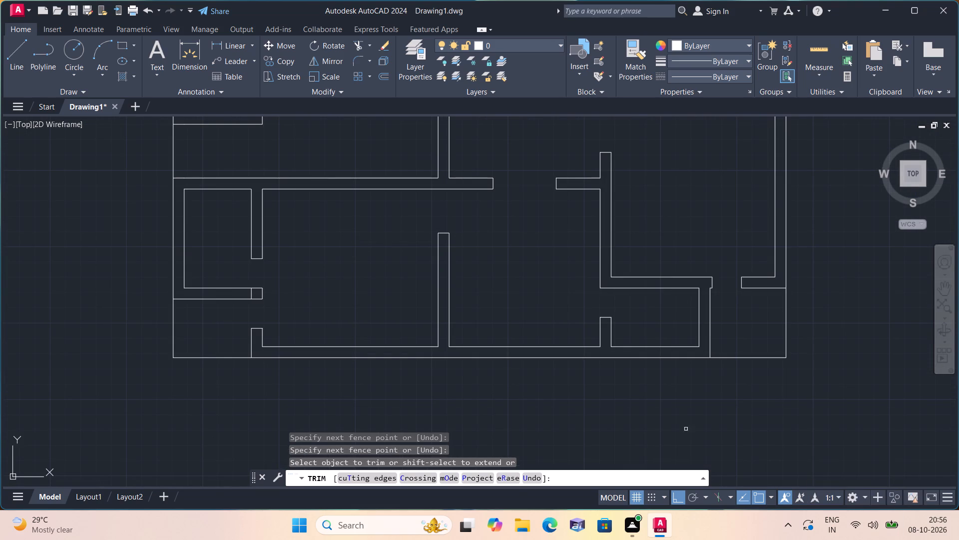
pyautogui.moveTo(368, 247); pyautogui.dragTo(356, 312, button='middle')
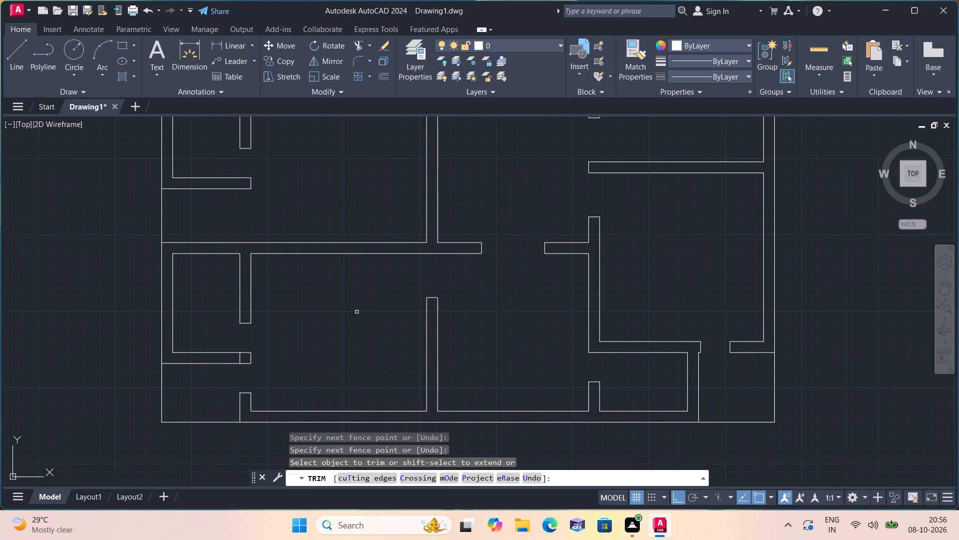
pyautogui.press('Escape')
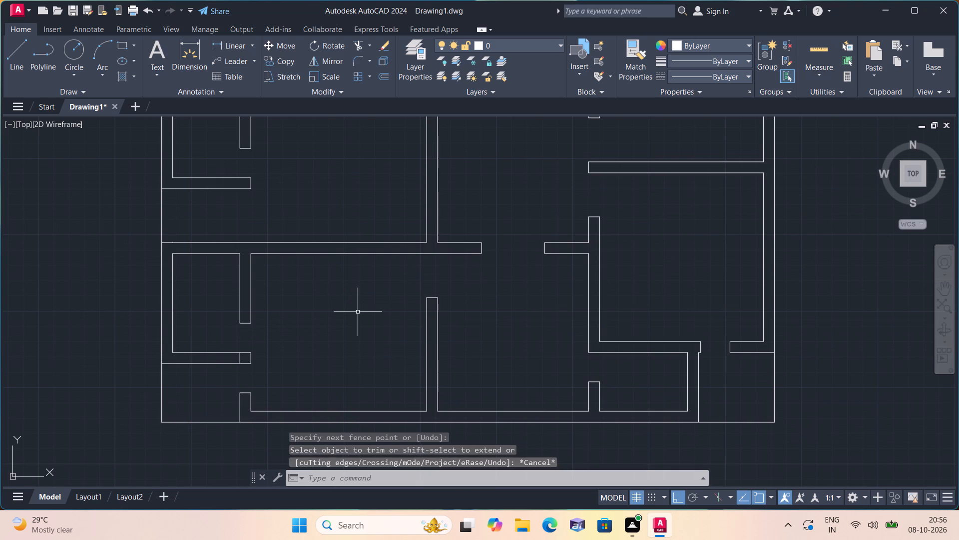
# Examine the rest of the floor plan's walls and openings up to its top edge.
pyautogui.scroll(-1, 358, 312)
pyautogui.scroll(-1, 345, 270)
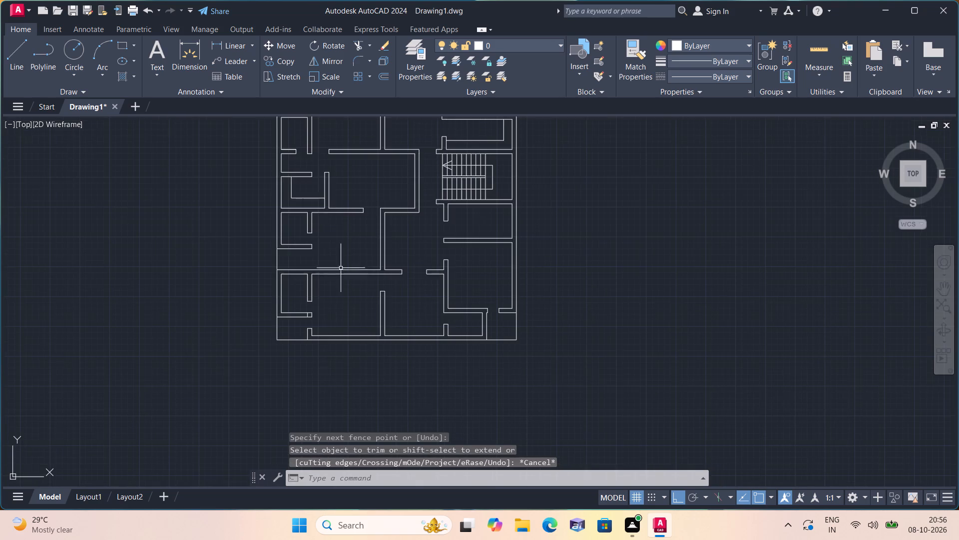
pyautogui.moveTo(324, 229); pyautogui.dragTo(332, 349, button='middle')
pyautogui.scroll(1, 346, 184)
pyautogui.moveTo(346, 184); pyautogui.dragTo(344, 184, button='middle')
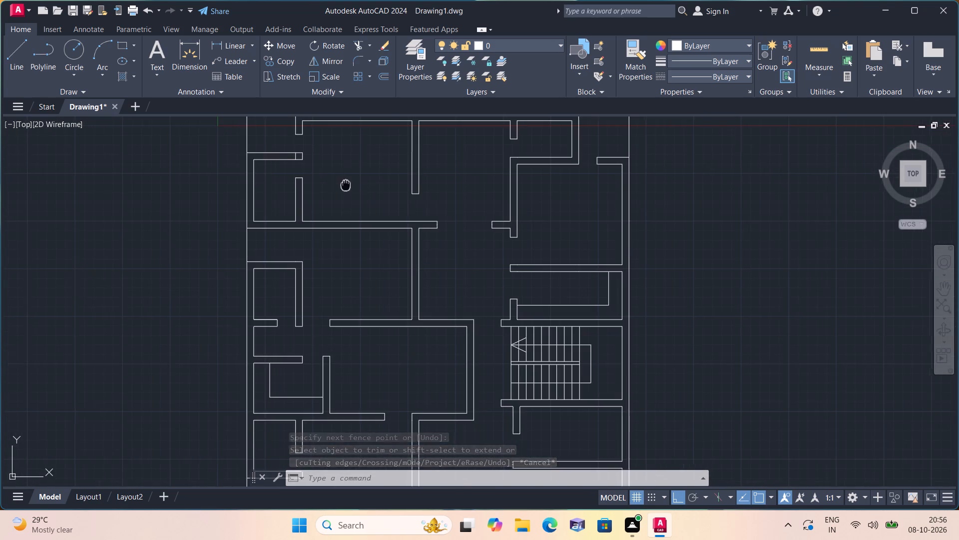
pyautogui.moveTo(344, 184); pyautogui.dragTo(334, 321, button='middle')
pyautogui.moveTo(338, 252); pyautogui.dragTo(305, 312, button='middle')
pyautogui.scroll(1, 341, 342)
pyautogui.moveTo(339, 351); pyautogui.dragTo(303, 329, button='middle')
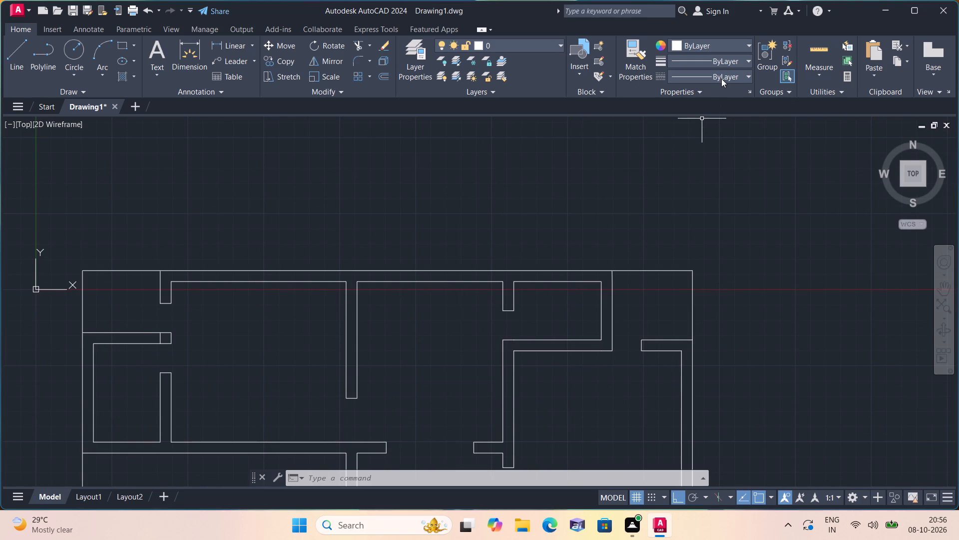
# Load the ACAD_ISO02W100 (ISO dash) linetype into the drawing.
pyautogui.click(721, 78)
pyautogui.click(723, 132)
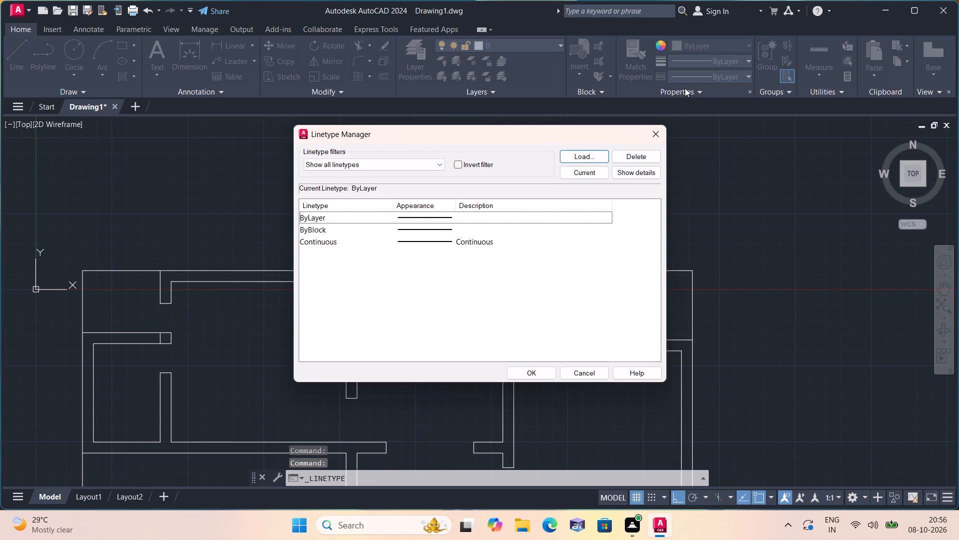
pyautogui.click(587, 156)
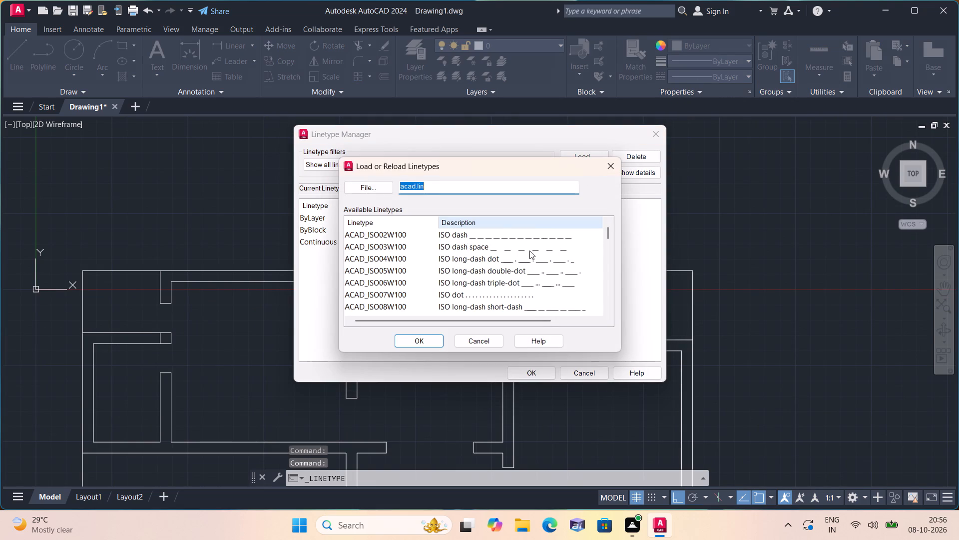
pyautogui.click(529, 239)
pyautogui.click(430, 341)
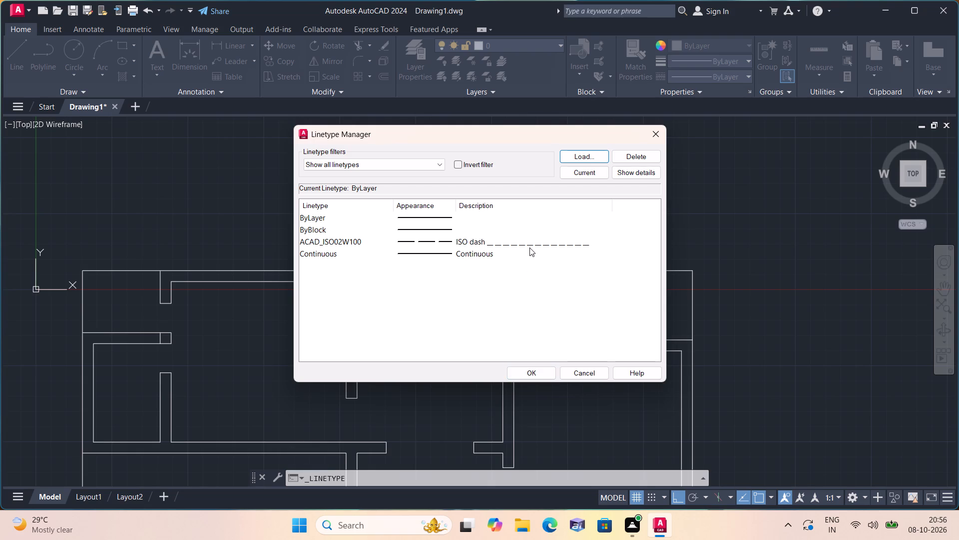
pyautogui.click(529, 246)
pyautogui.click(538, 376)
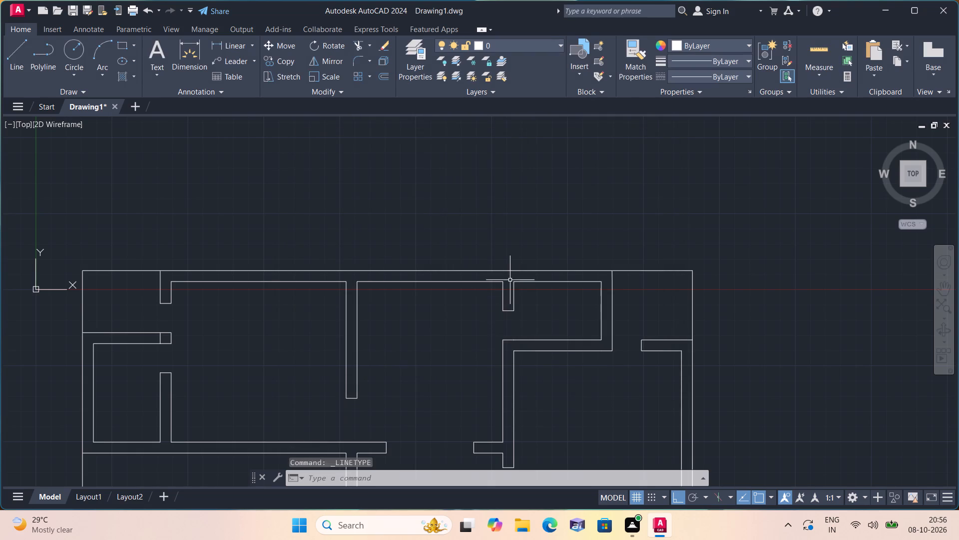
# Create a new layer with its default name and set its colour to index 241.
pyautogui.scroll(-1, 513, 278)
pyautogui.moveTo(503, 258); pyautogui.dragTo(468, 186, button='middle')
pyautogui.scroll(-1, 468, 186)
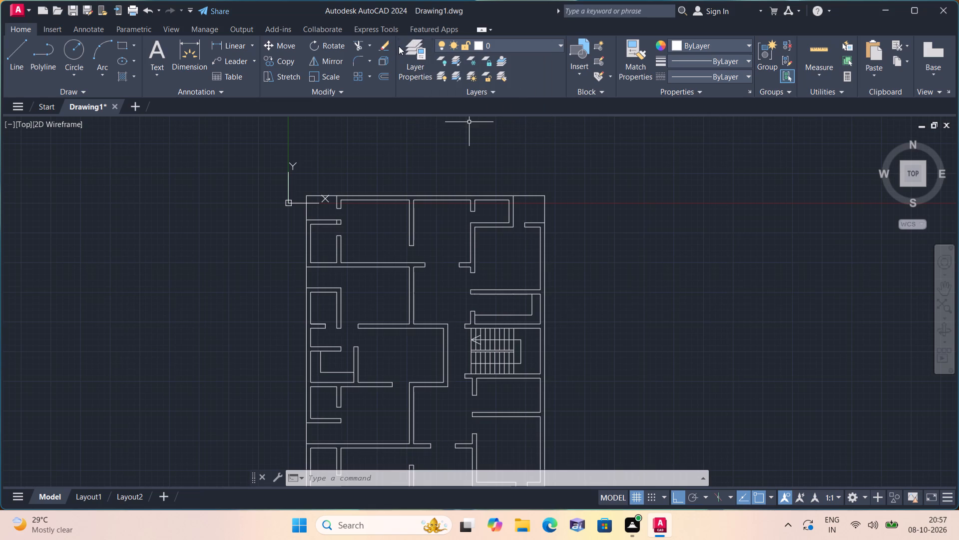
pyautogui.click(410, 57)
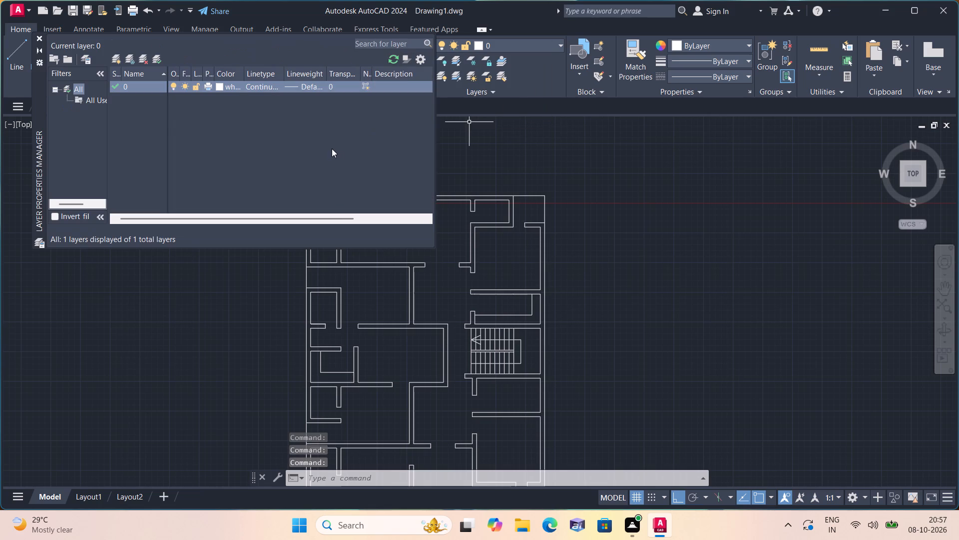
pyautogui.rightClick(312, 154)
pyautogui.click(359, 205)
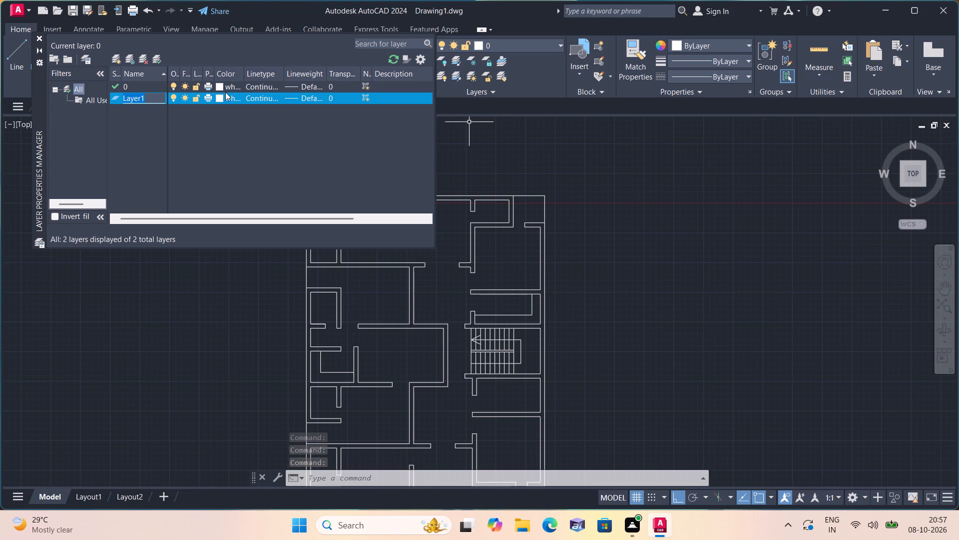
pyautogui.click(220, 96)
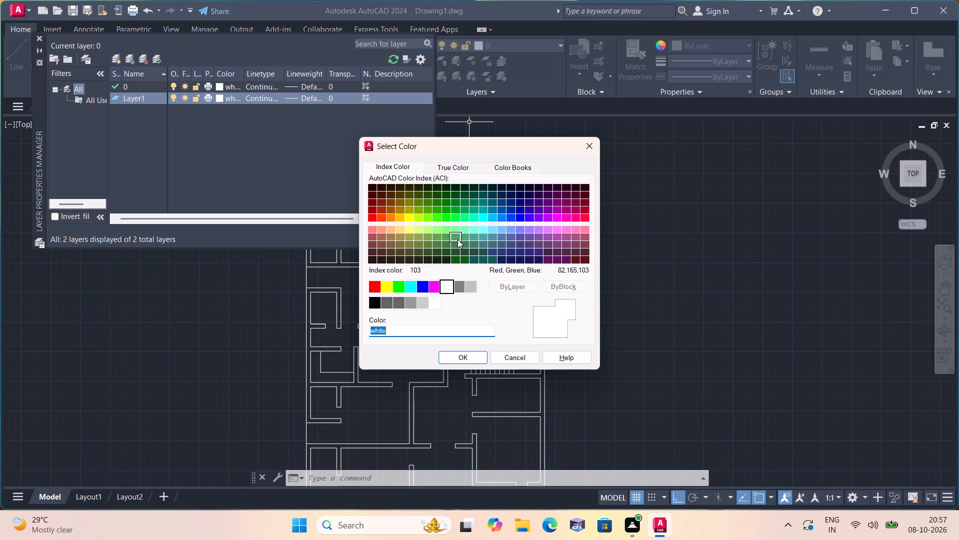
pyautogui.click(560, 226)
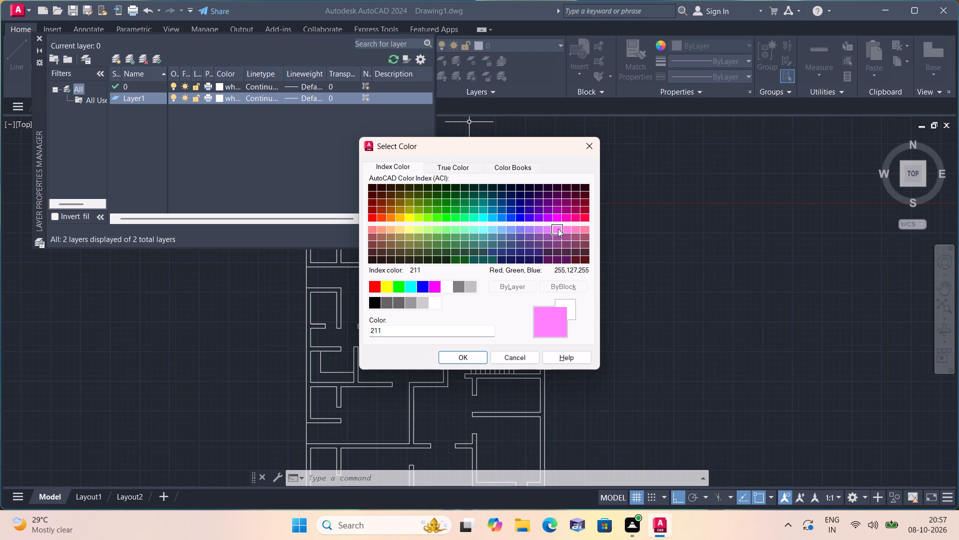
pyautogui.click(548, 229)
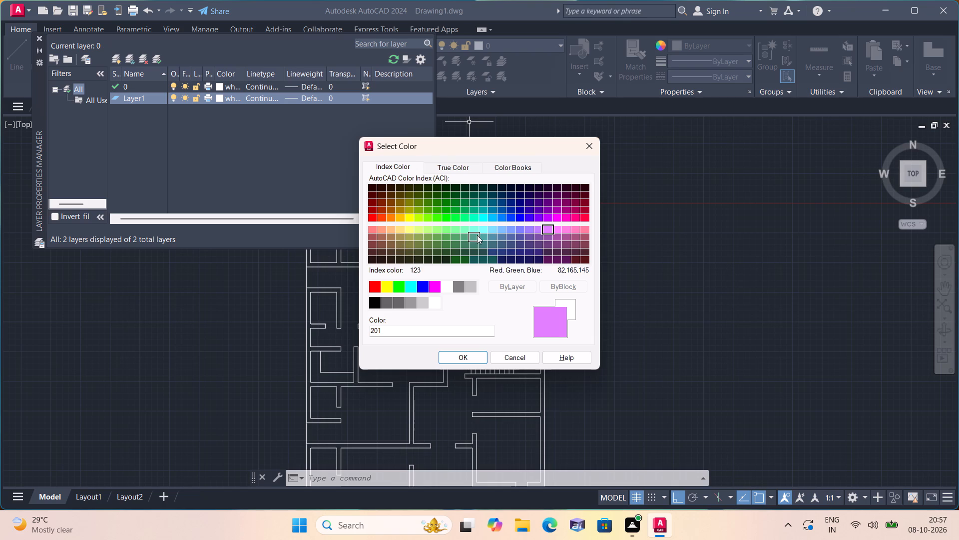
pyautogui.click(538, 229)
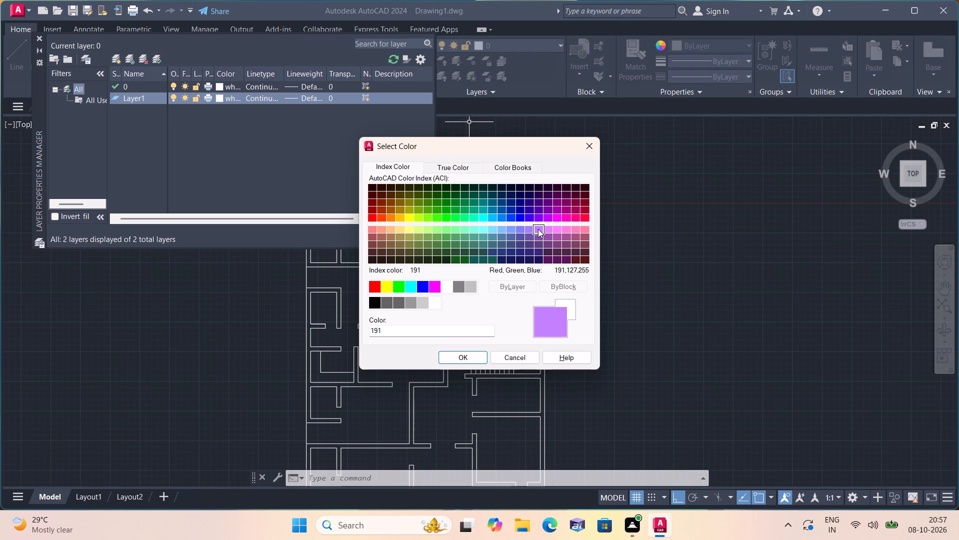
pyautogui.scroll(4, 537, 229)
pyautogui.click(569, 228)
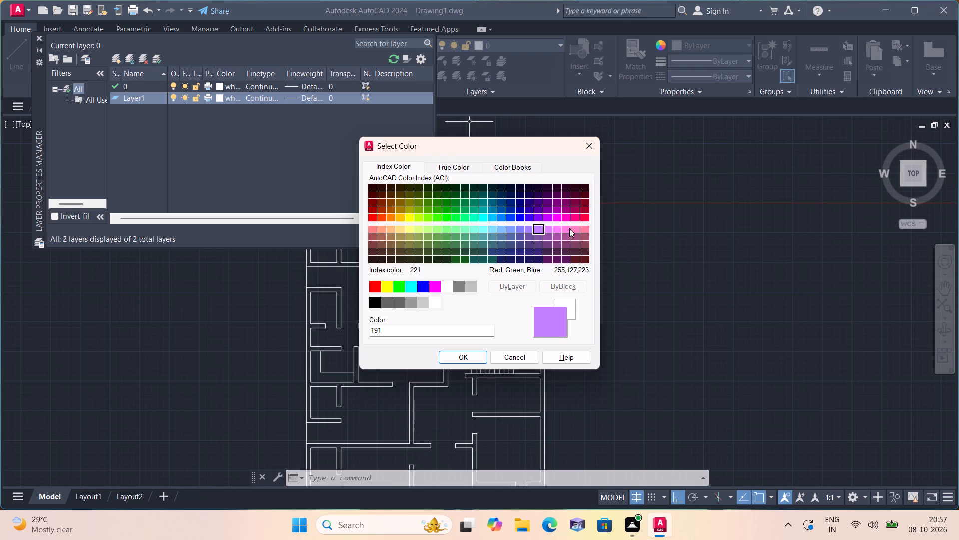
pyautogui.click(574, 228)
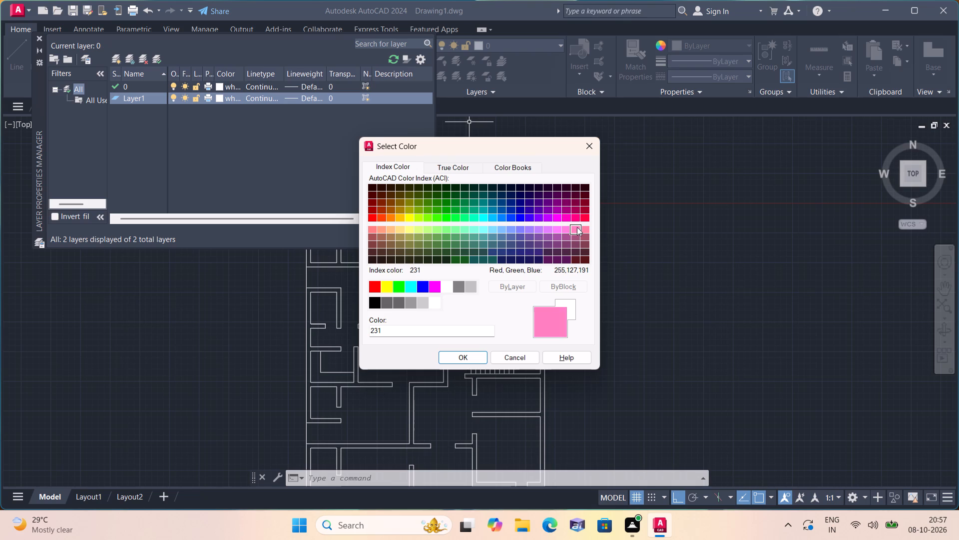
pyautogui.click(585, 227)
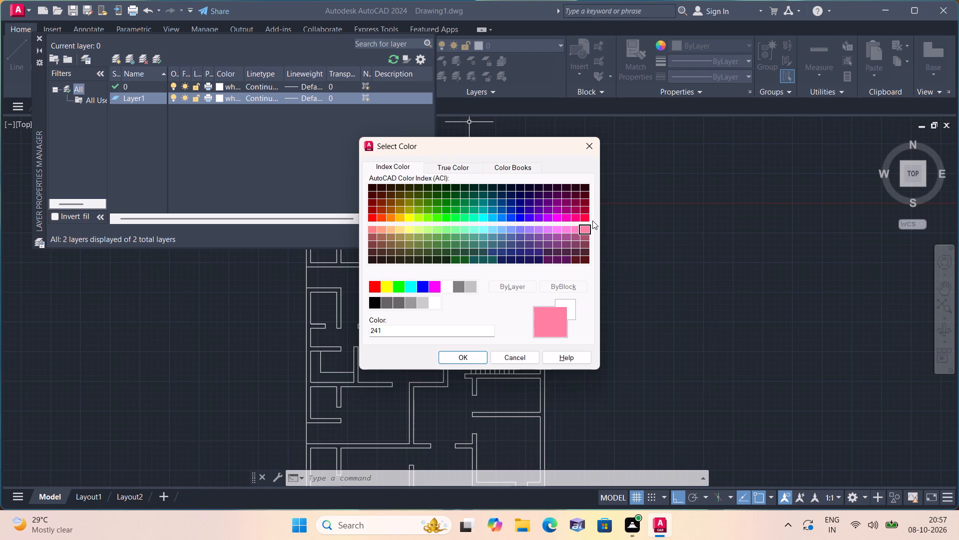
pyautogui.click(471, 358)
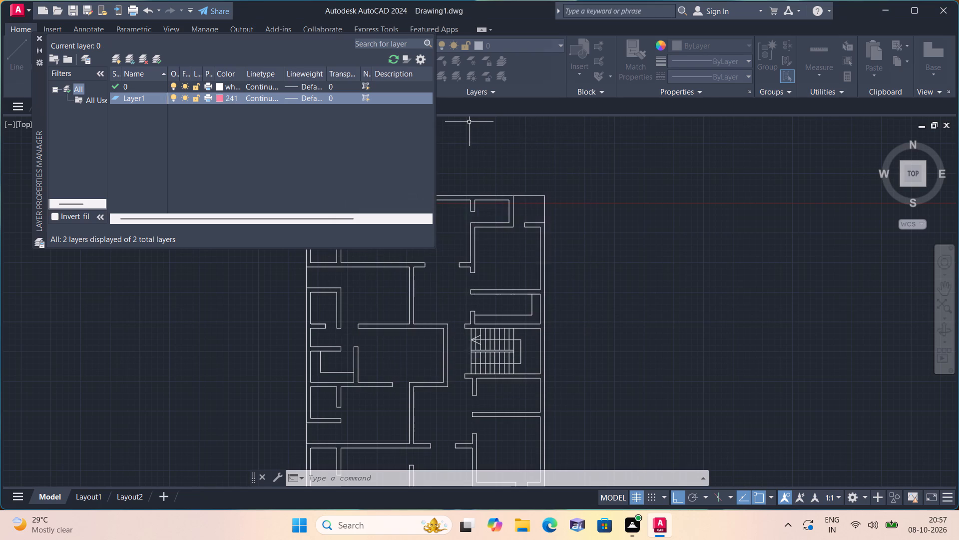
pyautogui.click(41, 35)
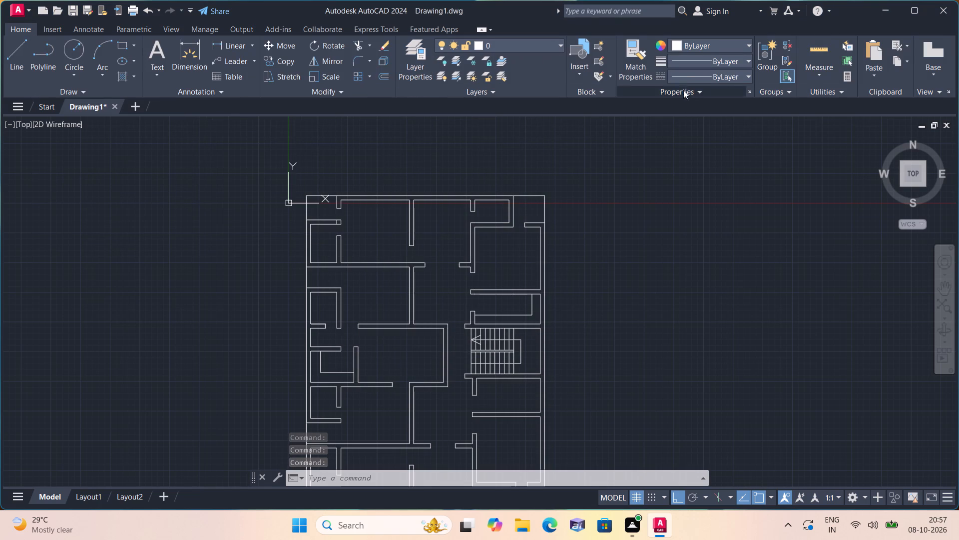
# Set the current linetype to ACAD_ISO02W100 (ISO dash).
pyautogui.click(687, 72)
pyautogui.click(700, 117)
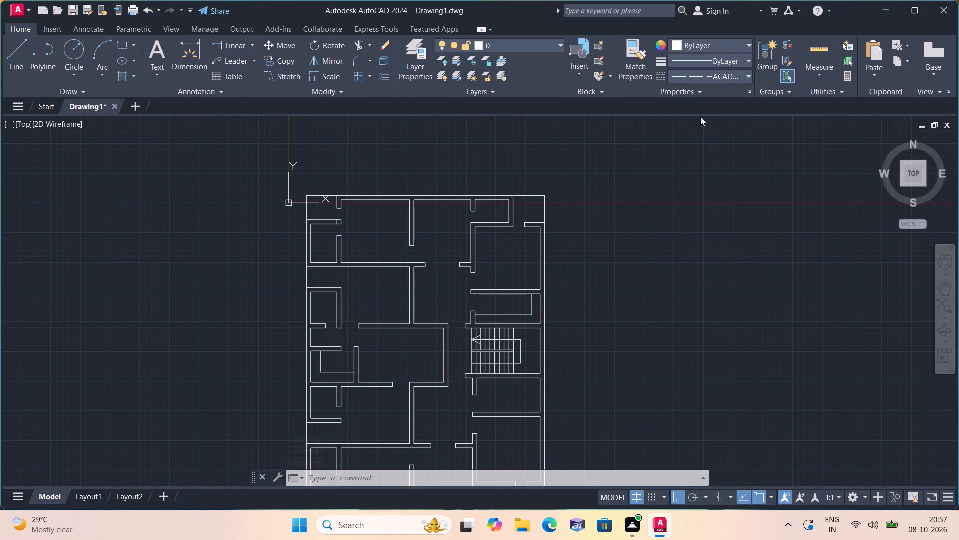
# Make Layer1 the current drawing layer.
pyautogui.click(514, 41)
pyautogui.click(518, 75)
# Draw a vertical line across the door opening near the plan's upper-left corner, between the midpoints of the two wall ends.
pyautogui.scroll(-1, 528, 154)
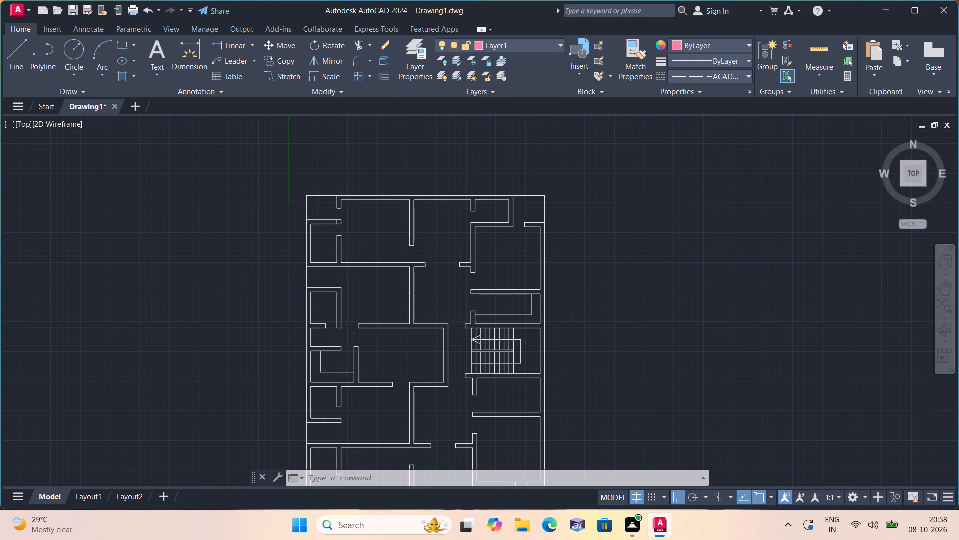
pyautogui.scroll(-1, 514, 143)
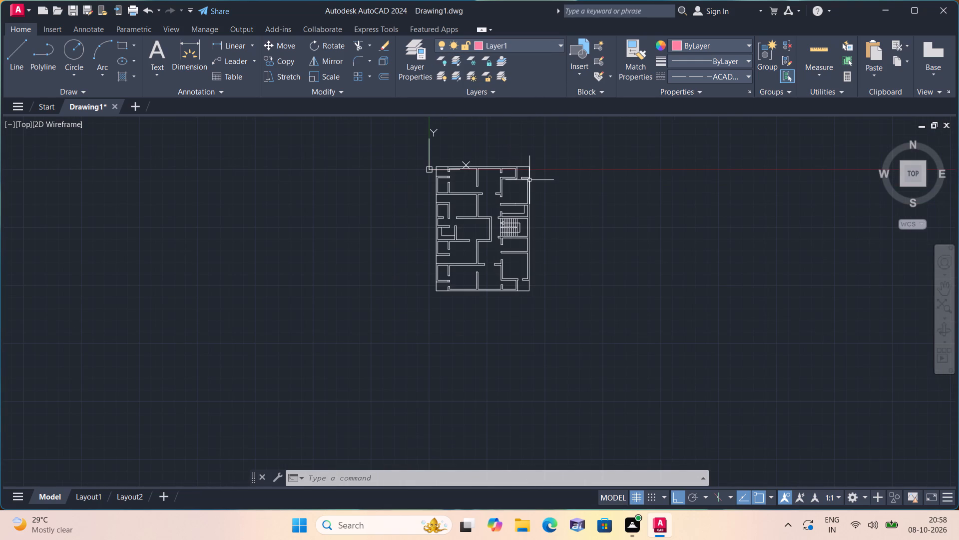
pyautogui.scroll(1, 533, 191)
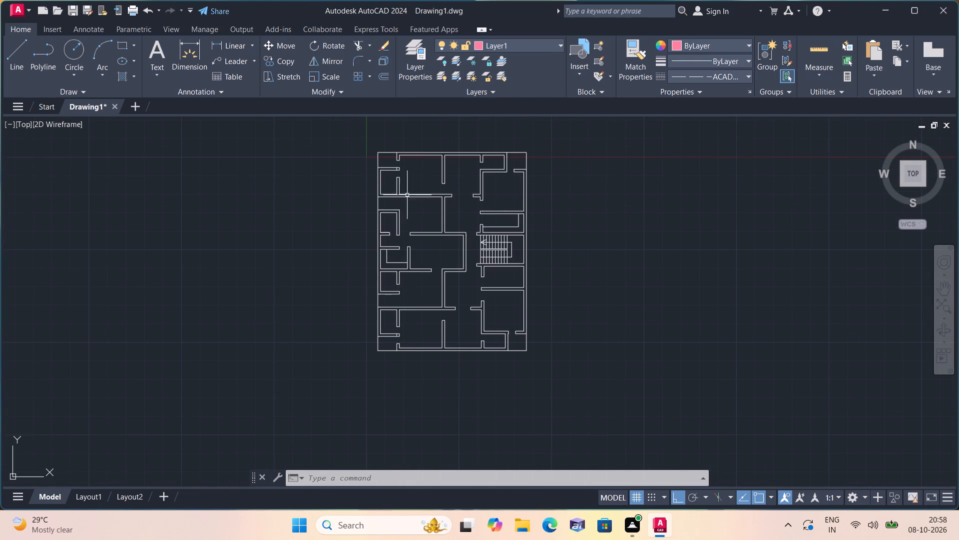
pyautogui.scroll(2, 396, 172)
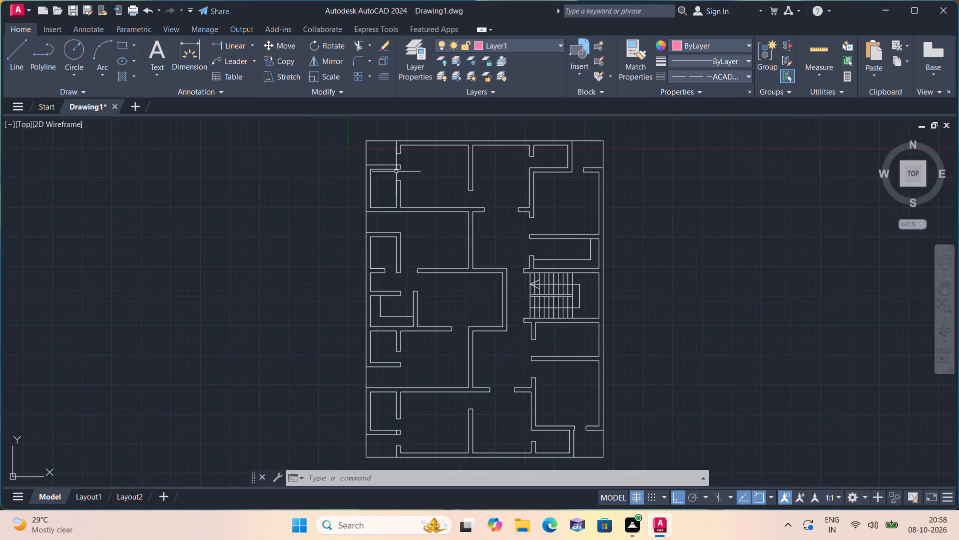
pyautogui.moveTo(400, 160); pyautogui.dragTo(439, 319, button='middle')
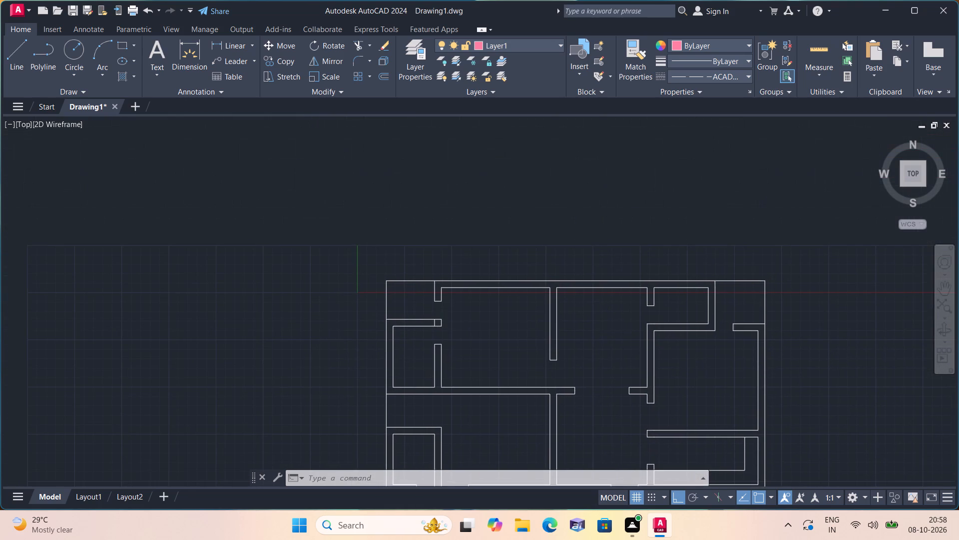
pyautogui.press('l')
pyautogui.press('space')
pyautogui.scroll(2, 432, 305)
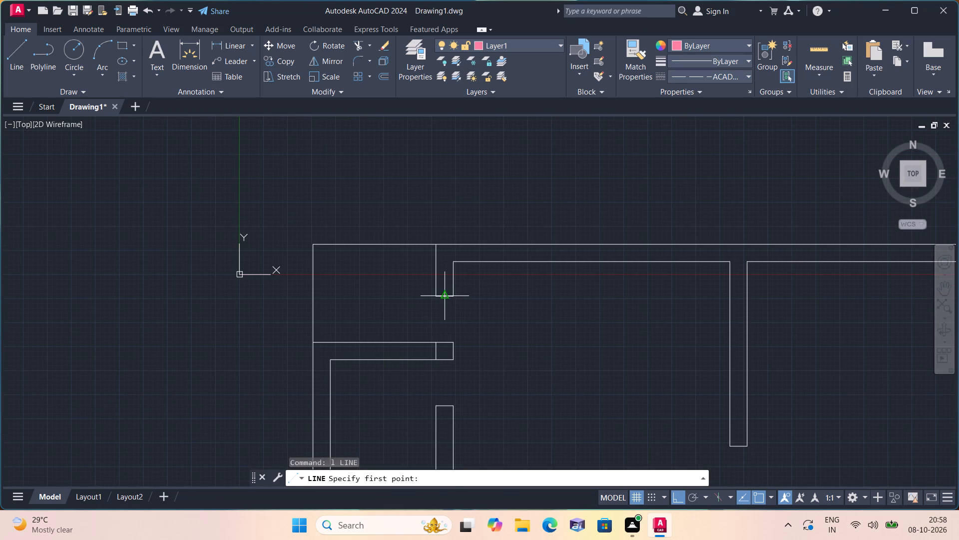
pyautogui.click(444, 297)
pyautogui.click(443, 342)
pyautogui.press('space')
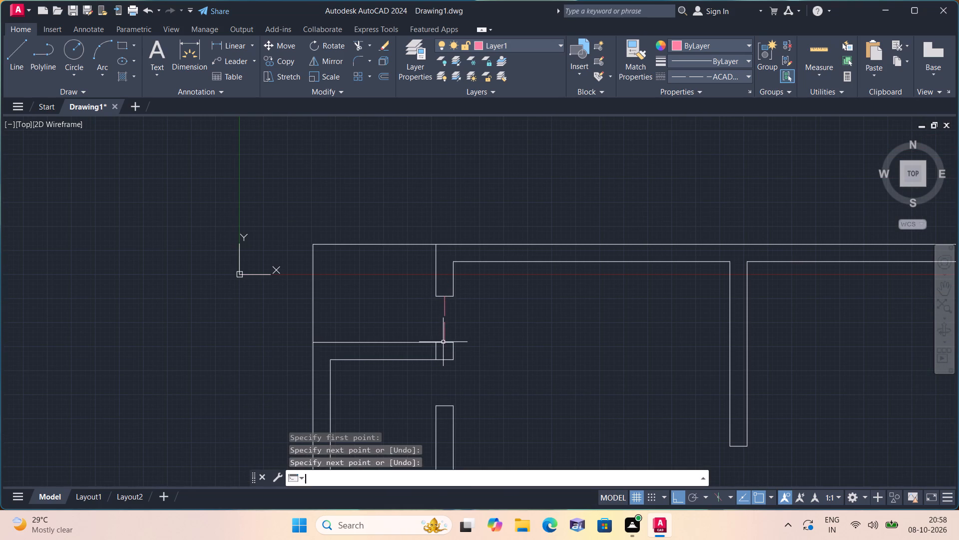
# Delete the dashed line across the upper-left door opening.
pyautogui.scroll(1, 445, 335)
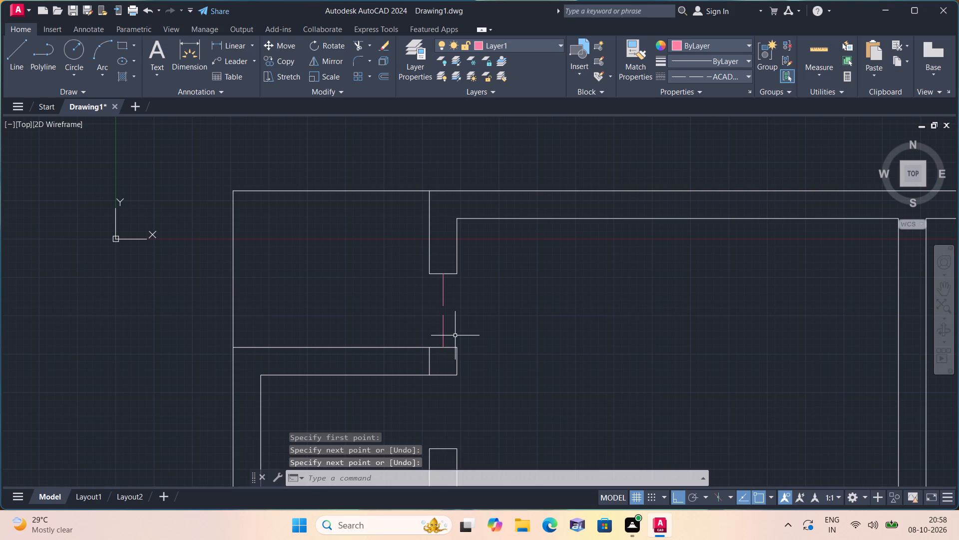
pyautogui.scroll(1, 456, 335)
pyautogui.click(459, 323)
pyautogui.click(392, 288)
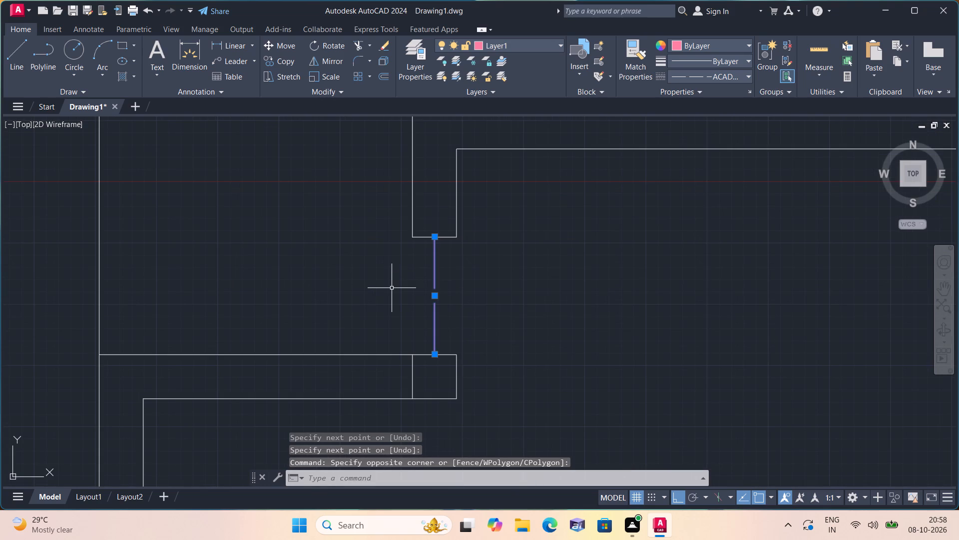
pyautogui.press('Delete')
# Open the loadable linetypes of acad.lin and examine the dashed, hidden and ISO patterns for a suitable one.
pyautogui.click(719, 74)
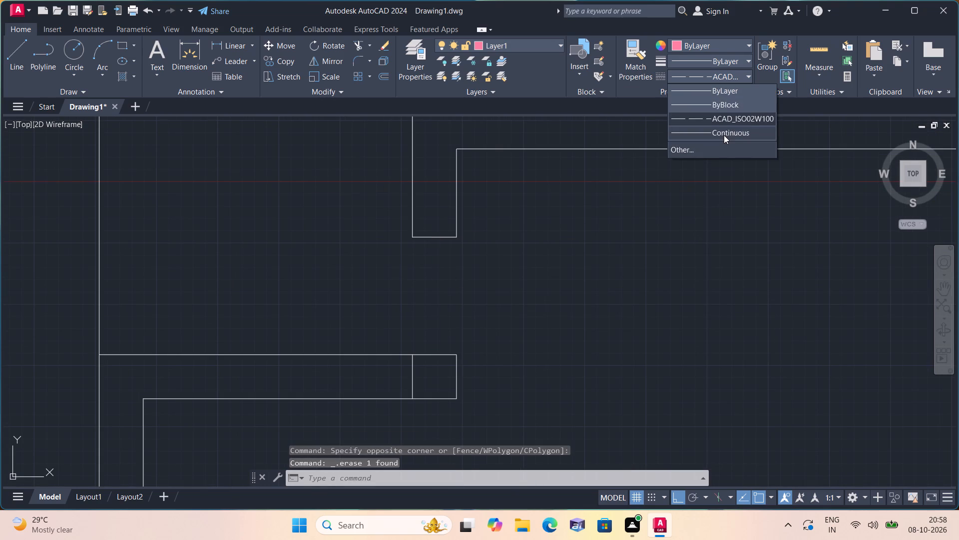
pyautogui.click(706, 152)
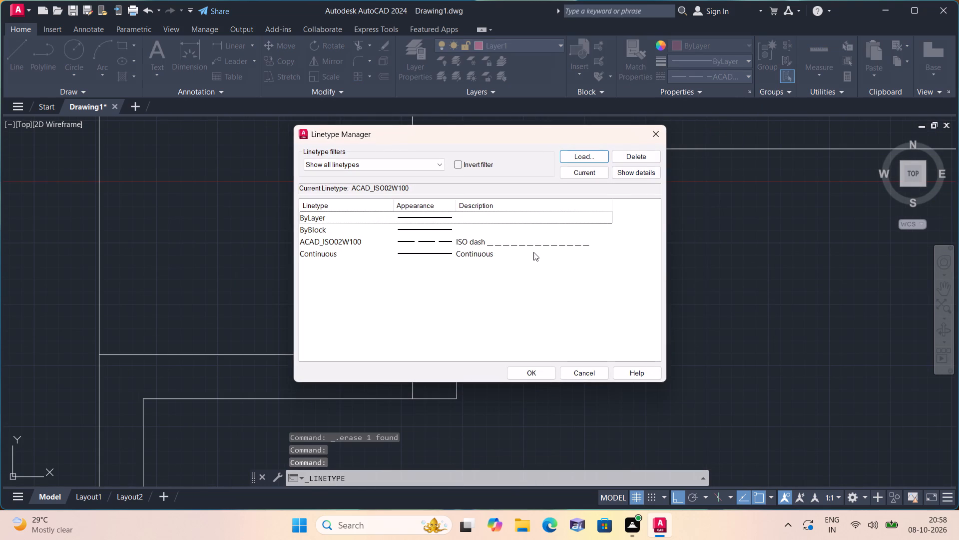
pyautogui.click(581, 158)
pyautogui.scroll(-2, 546, 239)
pyautogui.scroll(-3, 543, 284)
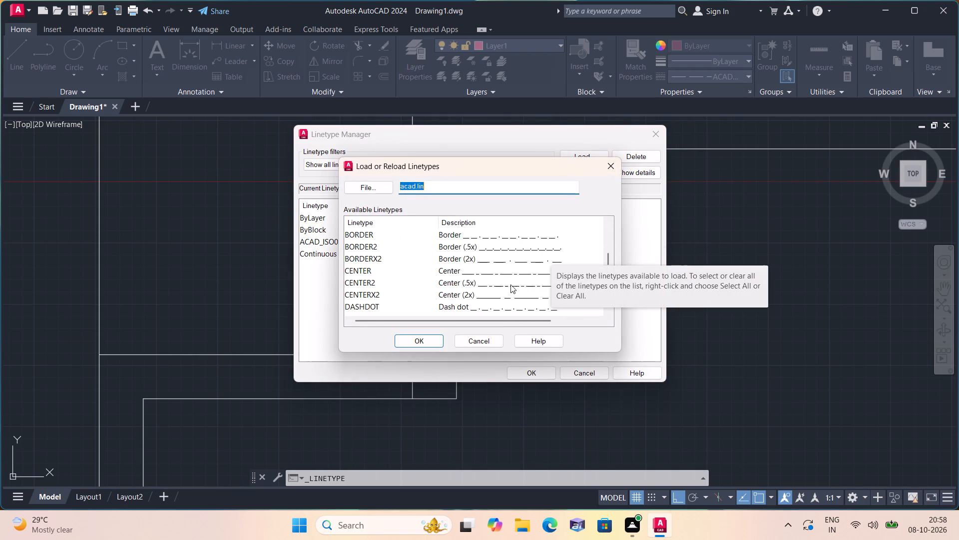
pyautogui.scroll(-2, 493, 275)
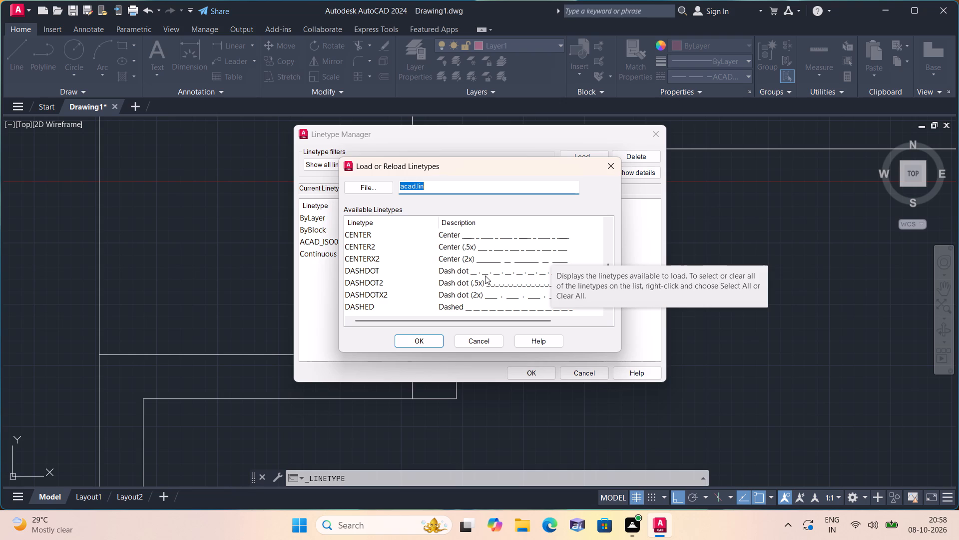
pyautogui.click(485, 274)
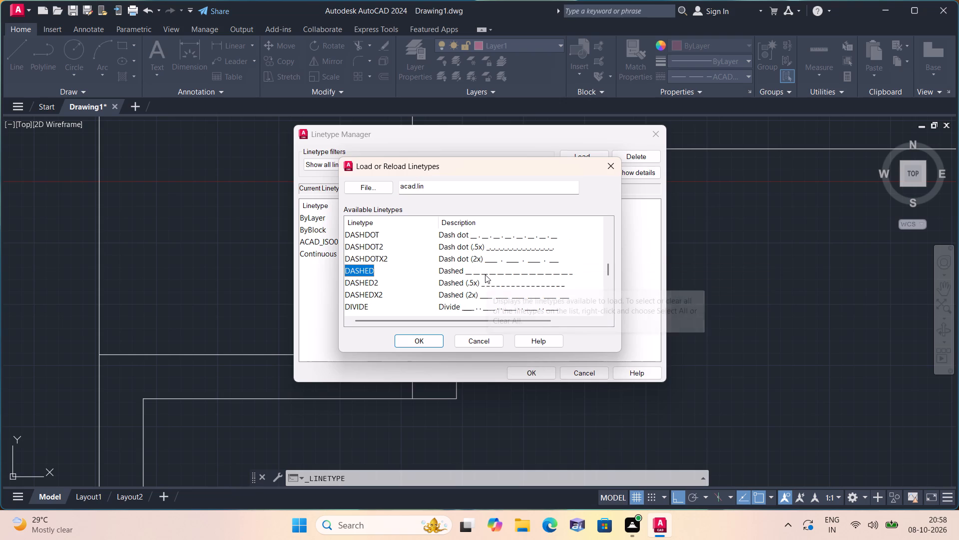
pyautogui.scroll(3, 501, 291)
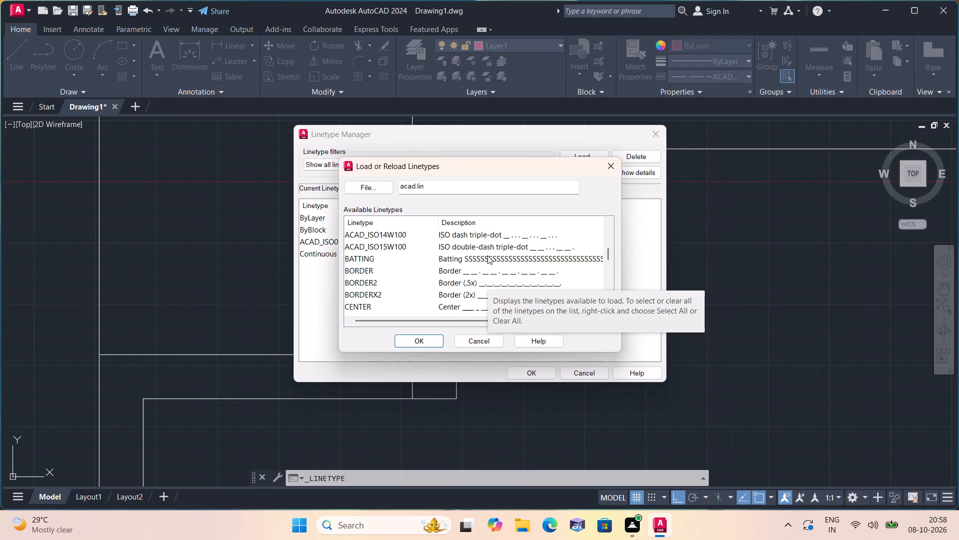
pyautogui.scroll(-4, 498, 250)
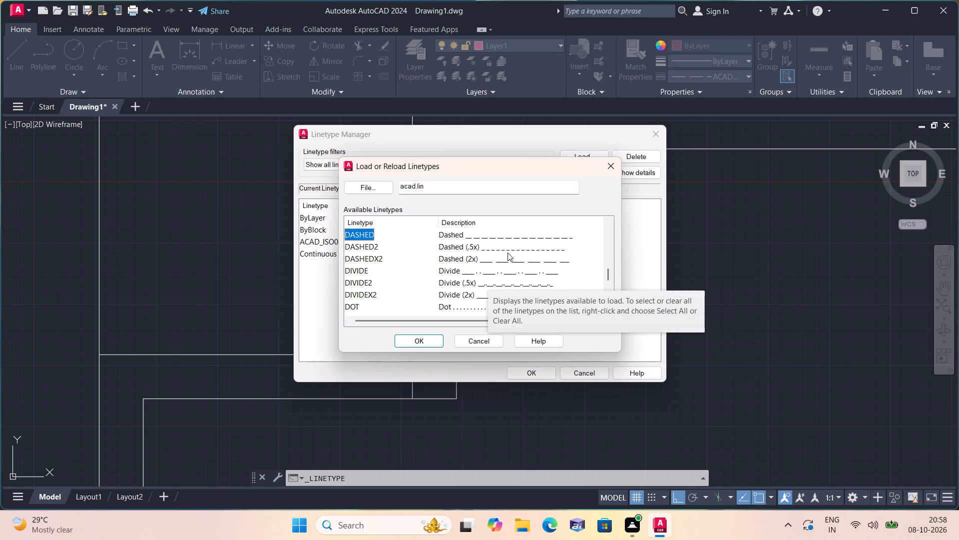
pyautogui.scroll(-3, 507, 252)
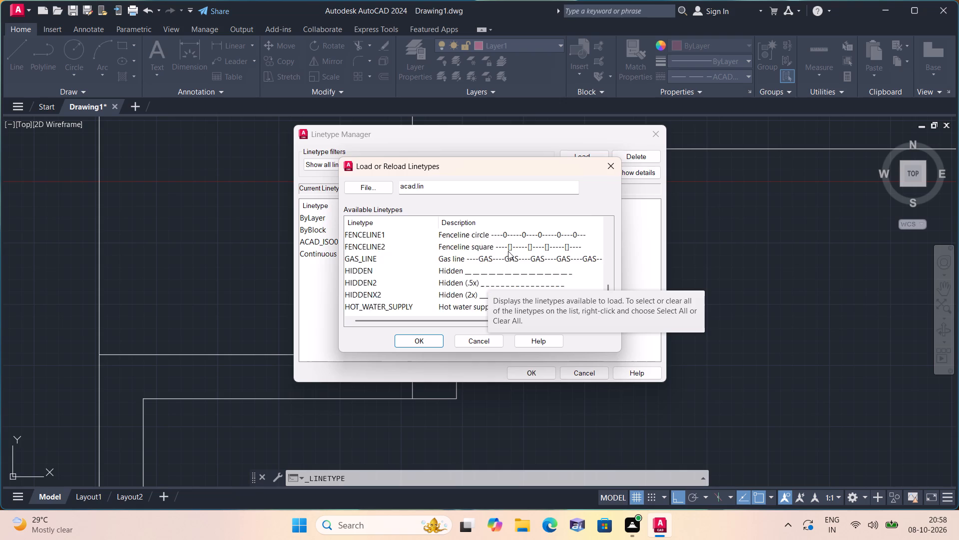
pyautogui.scroll(-1, 508, 251)
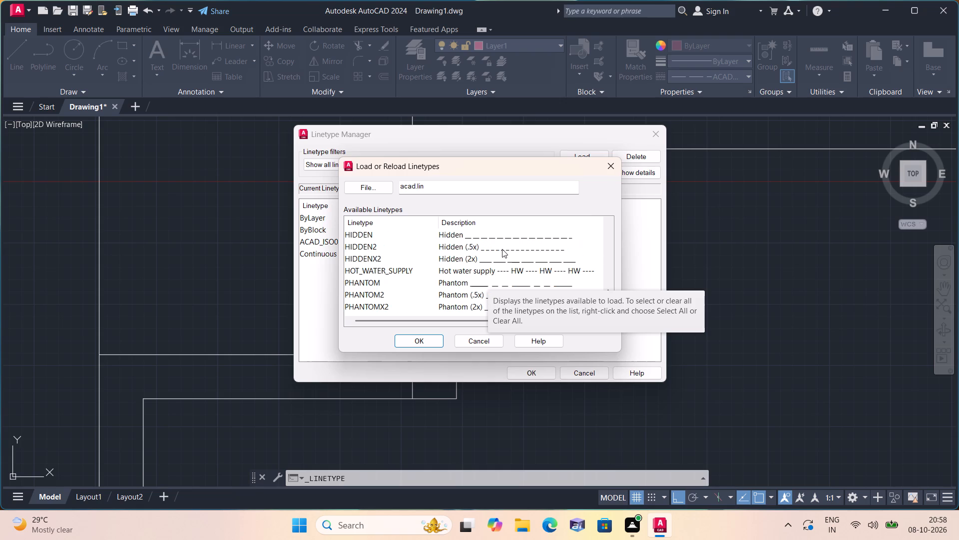
pyautogui.scroll(13, 502, 249)
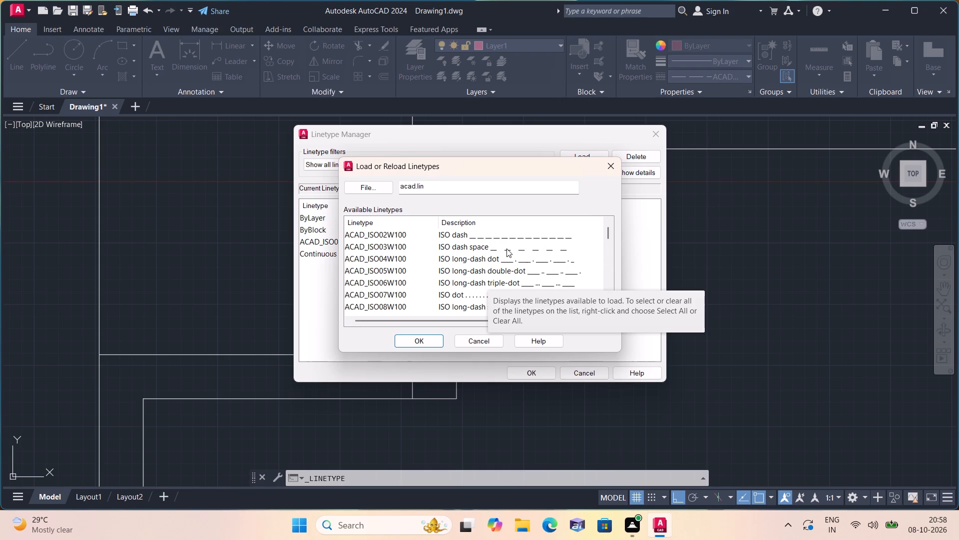
pyautogui.scroll(1, 498, 240)
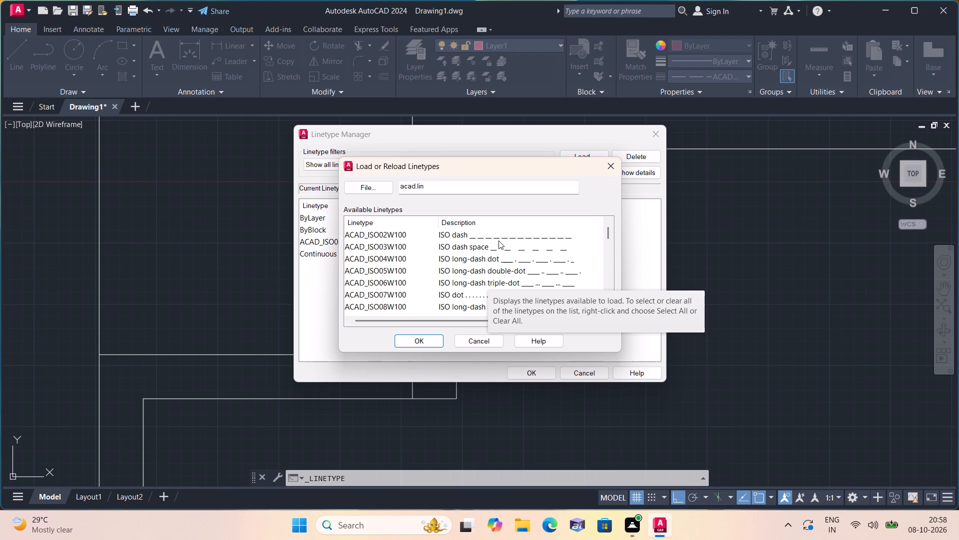
pyautogui.scroll(1, 498, 240)
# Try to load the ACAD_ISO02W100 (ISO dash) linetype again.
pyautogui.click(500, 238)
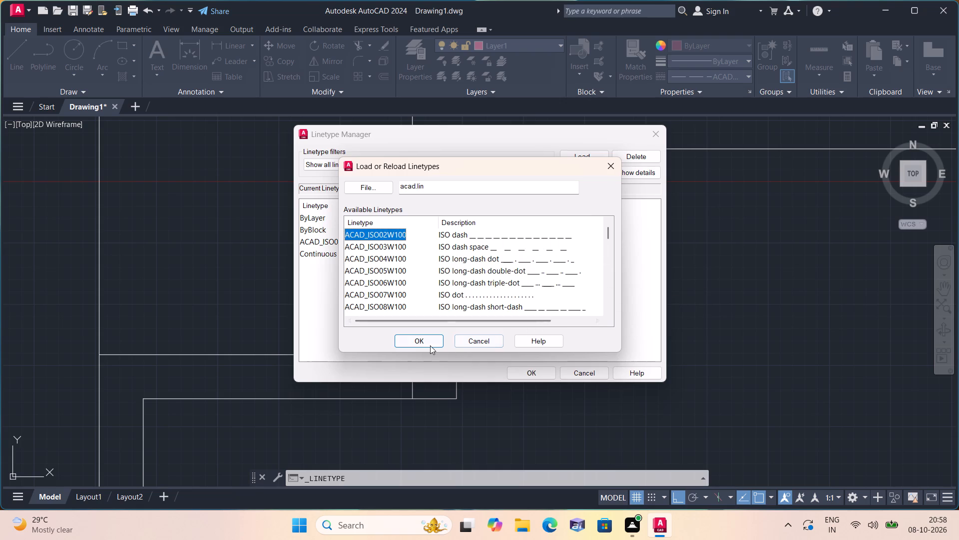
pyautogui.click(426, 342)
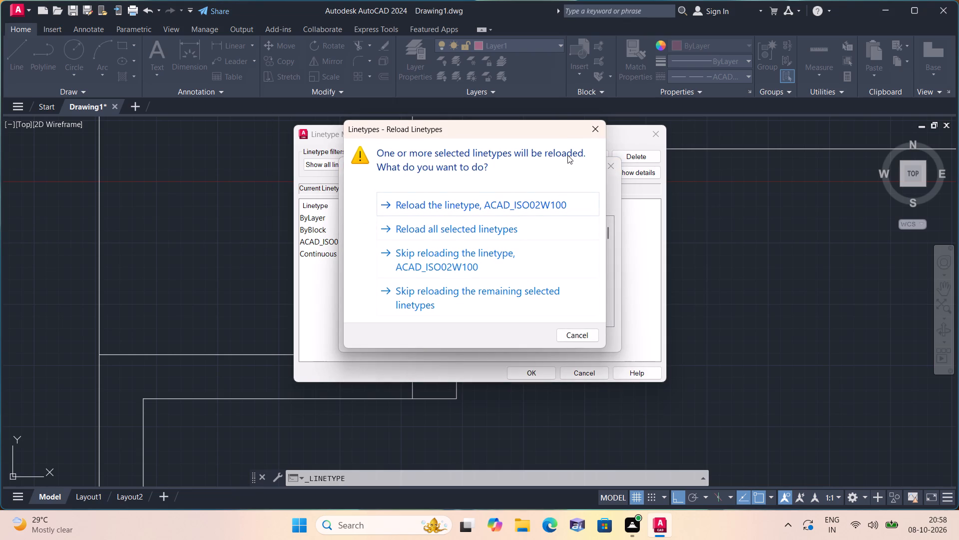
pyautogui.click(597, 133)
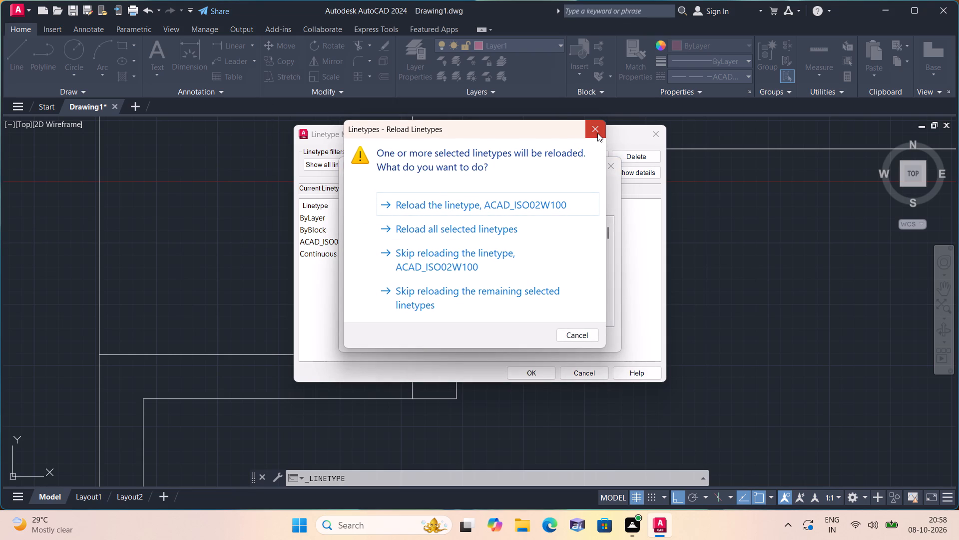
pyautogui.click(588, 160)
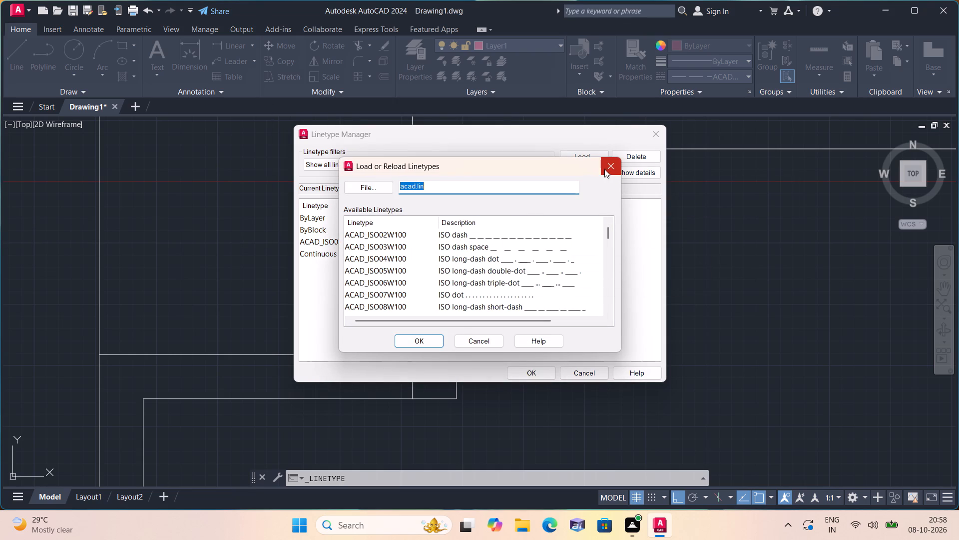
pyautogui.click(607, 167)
# Load the DASHED2 (Dashed .5x) linetype from acad.lin into the drawing.
pyautogui.click(584, 159)
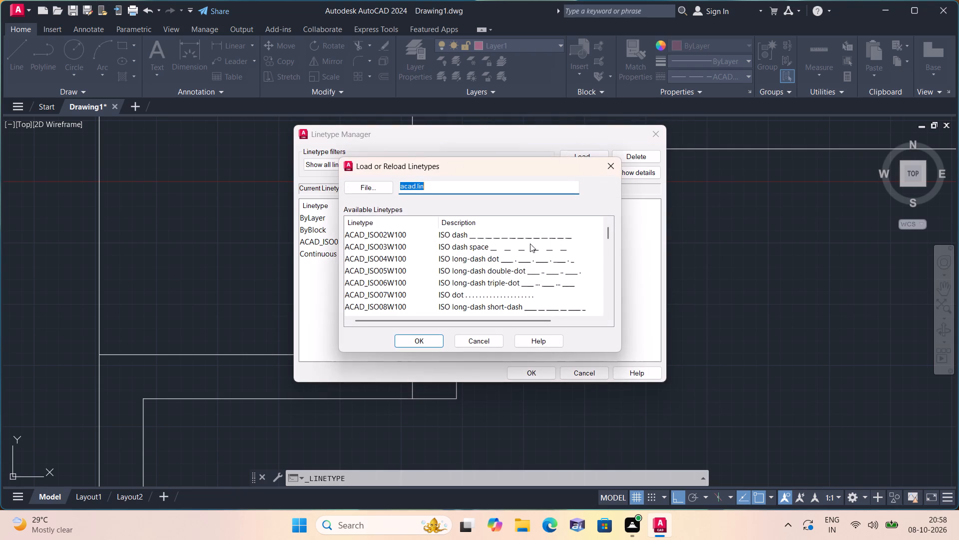
pyautogui.scroll(-1, 505, 233)
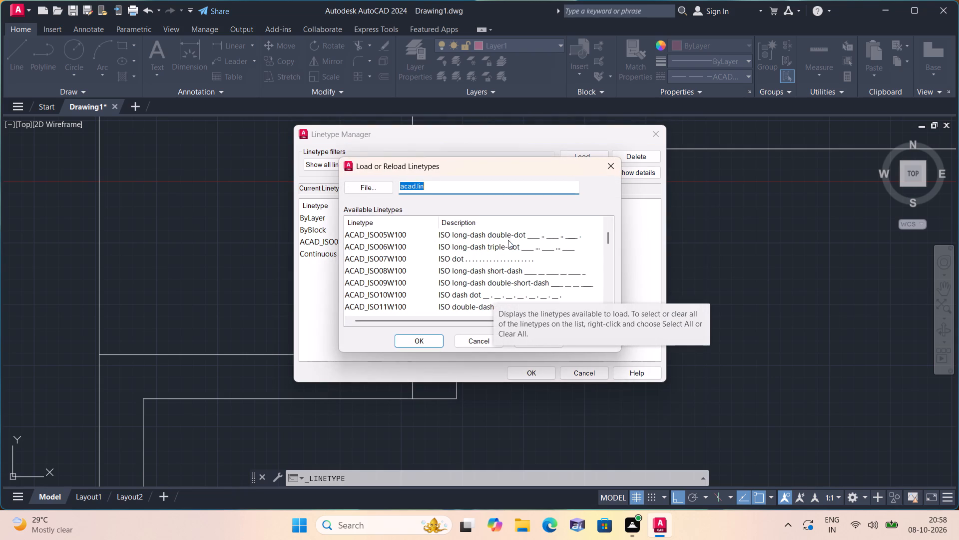
pyautogui.scroll(-4, 519, 255)
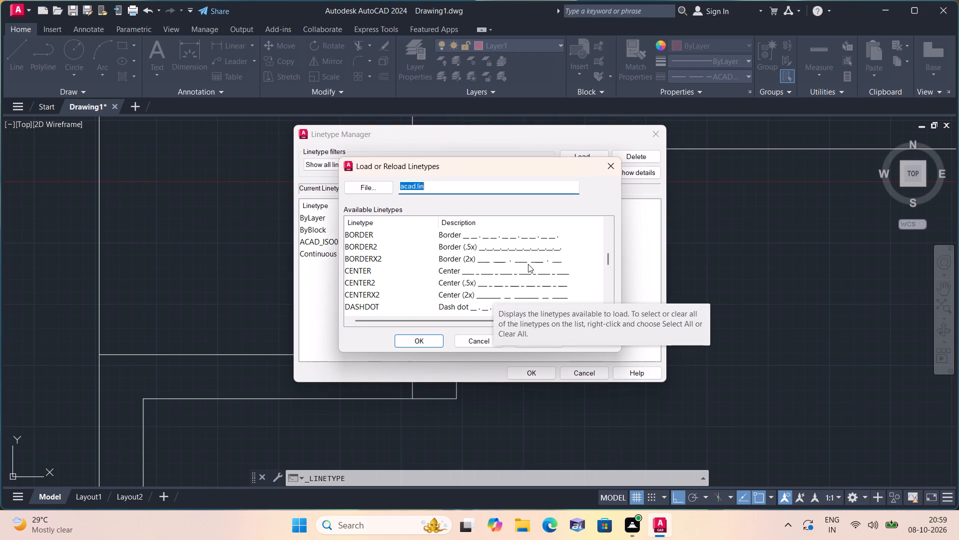
pyautogui.scroll(-2, 528, 264)
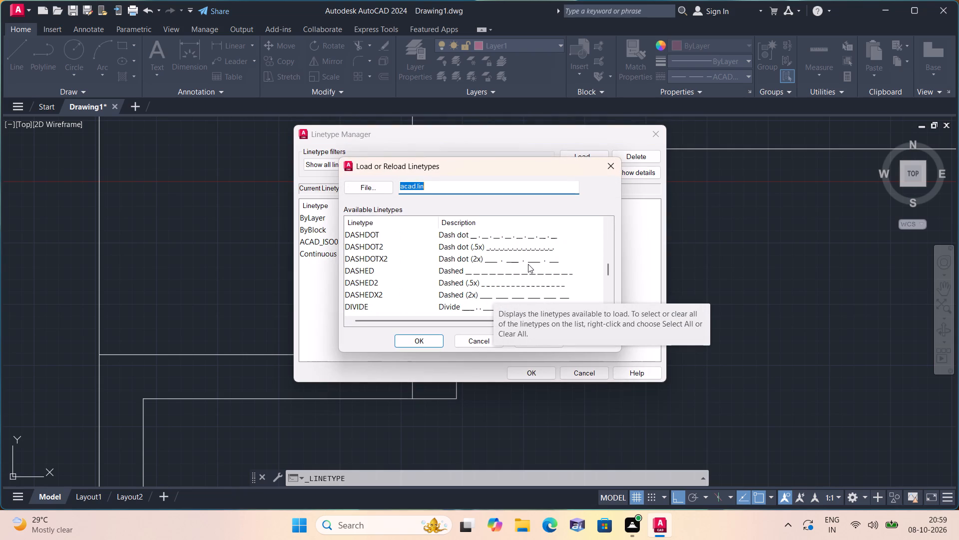
pyautogui.click(516, 285)
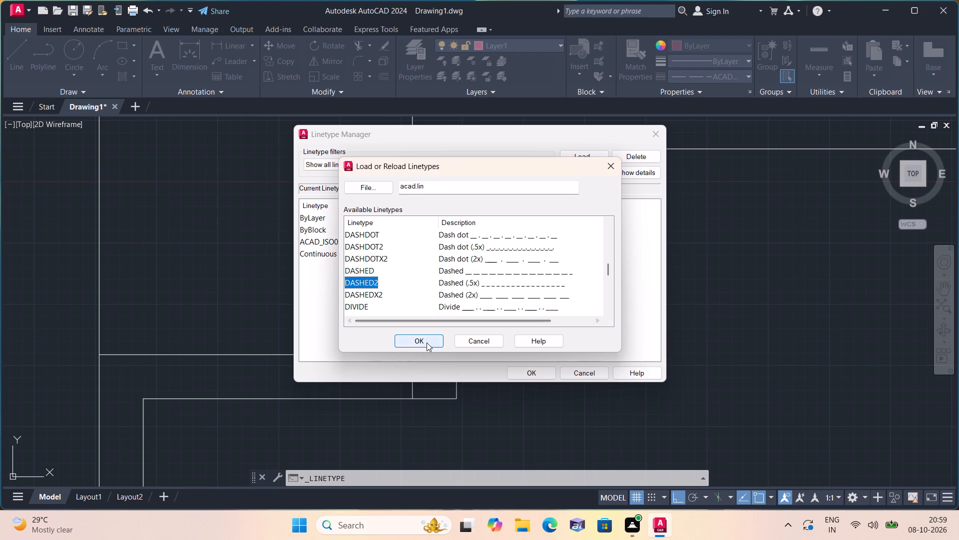
pyautogui.click(427, 342)
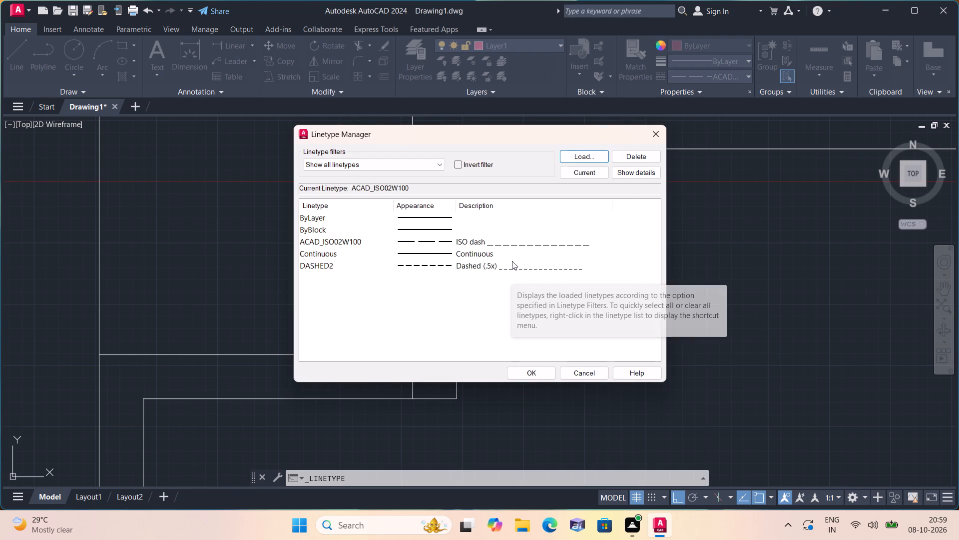
pyautogui.click(506, 267)
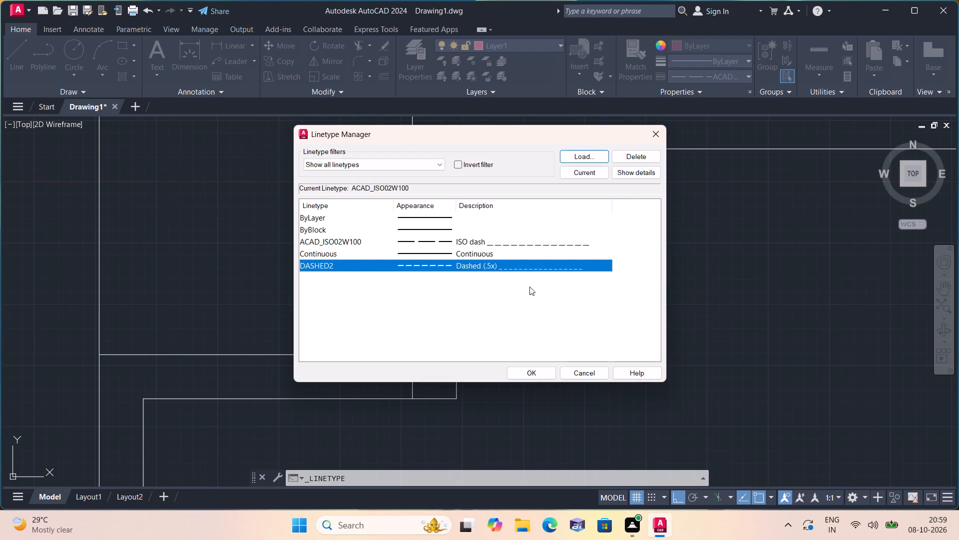
pyautogui.click(527, 373)
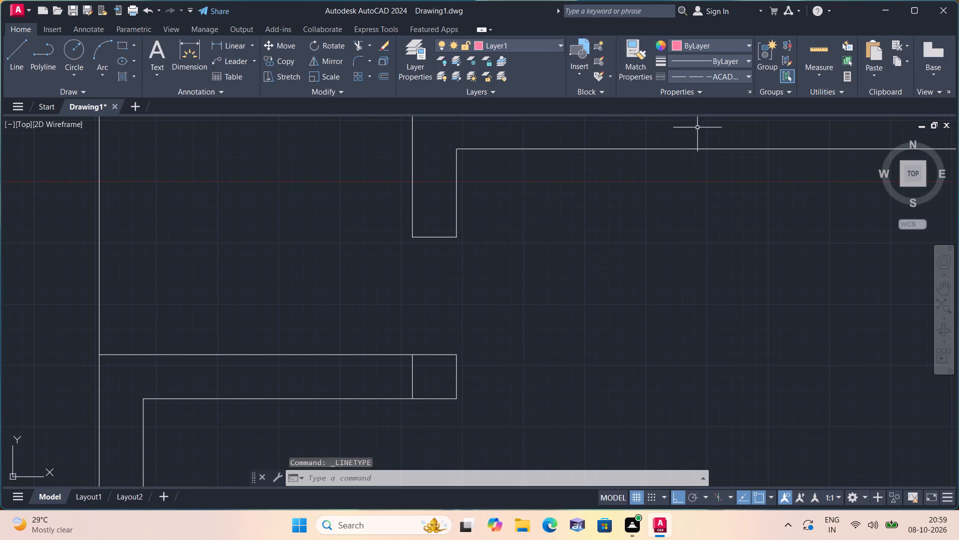
# Set the current linetype to DASHED2.
pyautogui.click(710, 78)
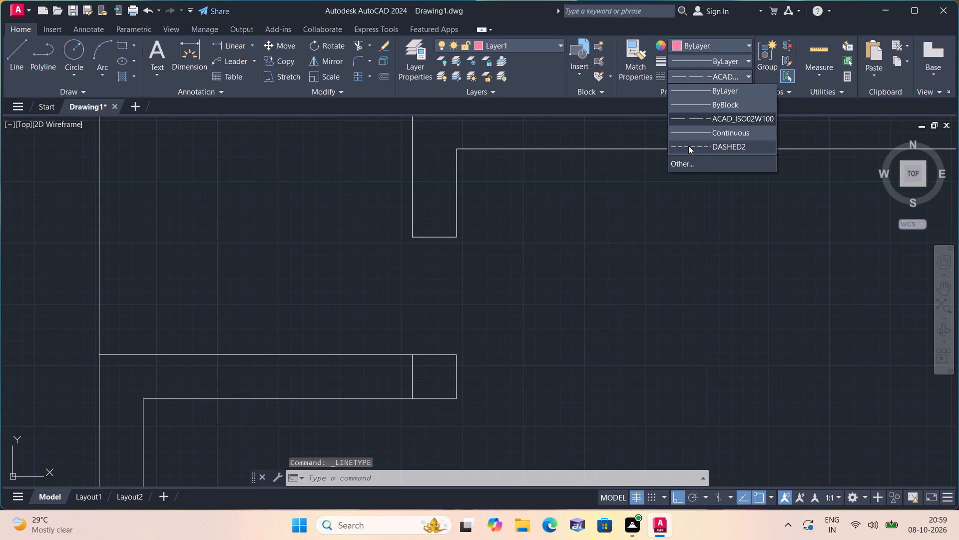
pyautogui.click(688, 145)
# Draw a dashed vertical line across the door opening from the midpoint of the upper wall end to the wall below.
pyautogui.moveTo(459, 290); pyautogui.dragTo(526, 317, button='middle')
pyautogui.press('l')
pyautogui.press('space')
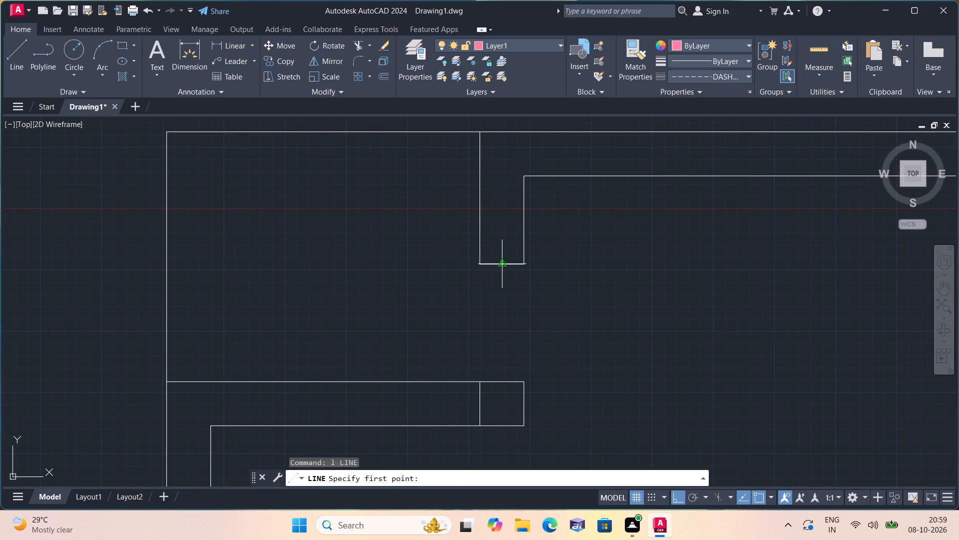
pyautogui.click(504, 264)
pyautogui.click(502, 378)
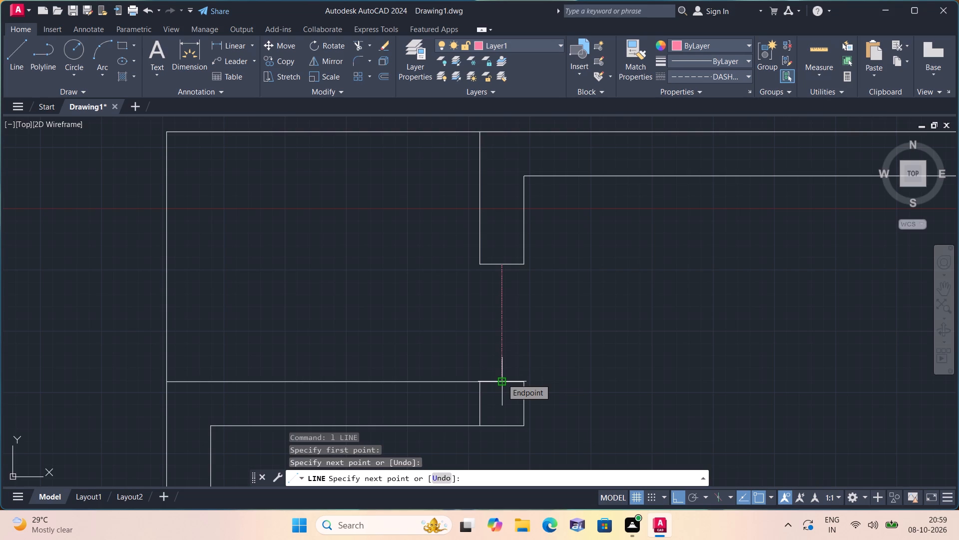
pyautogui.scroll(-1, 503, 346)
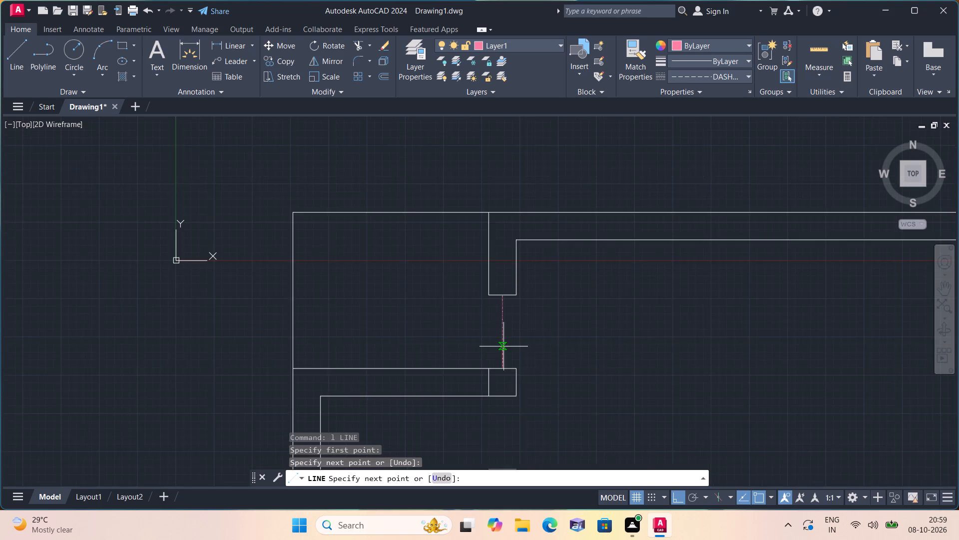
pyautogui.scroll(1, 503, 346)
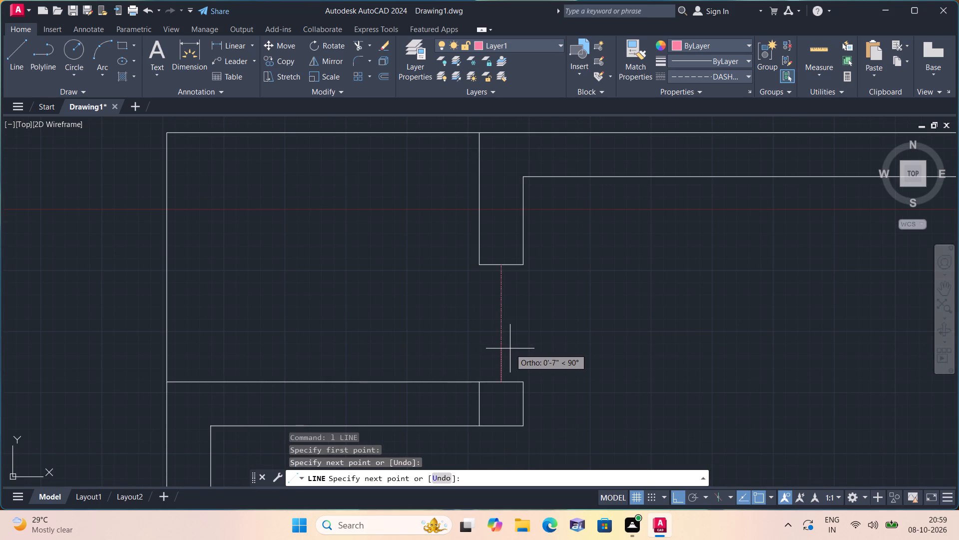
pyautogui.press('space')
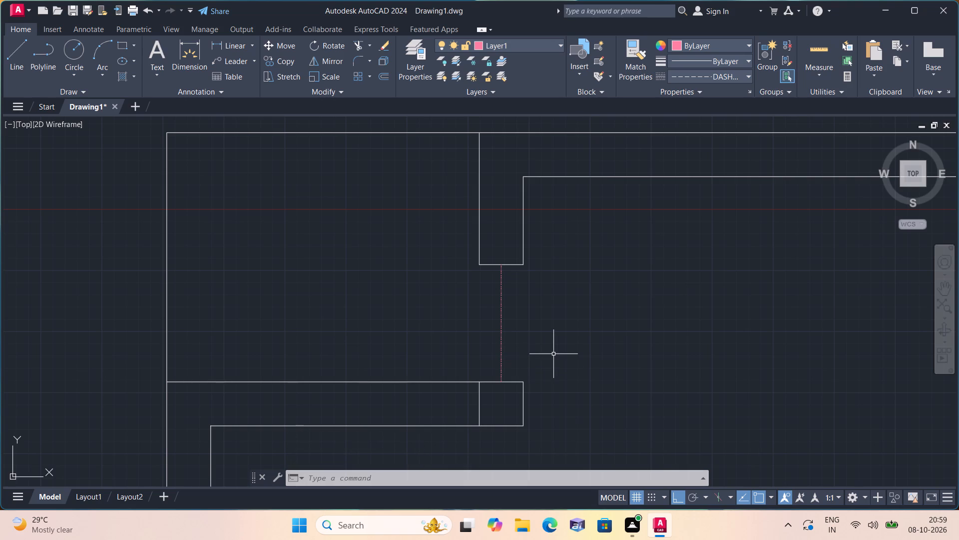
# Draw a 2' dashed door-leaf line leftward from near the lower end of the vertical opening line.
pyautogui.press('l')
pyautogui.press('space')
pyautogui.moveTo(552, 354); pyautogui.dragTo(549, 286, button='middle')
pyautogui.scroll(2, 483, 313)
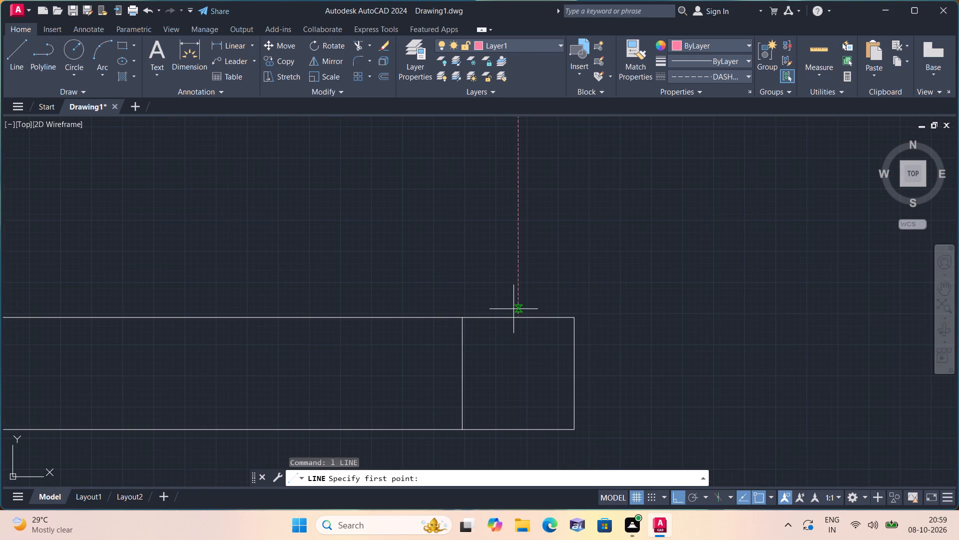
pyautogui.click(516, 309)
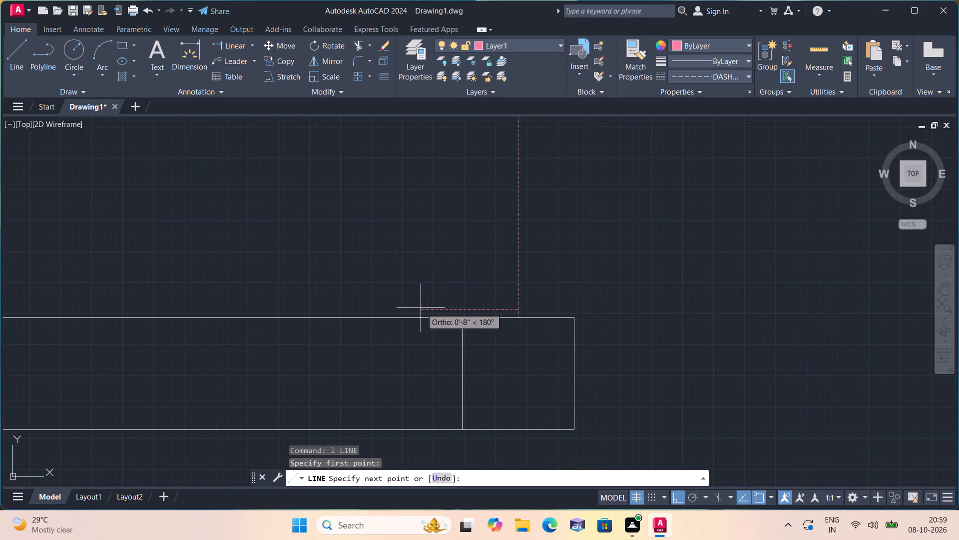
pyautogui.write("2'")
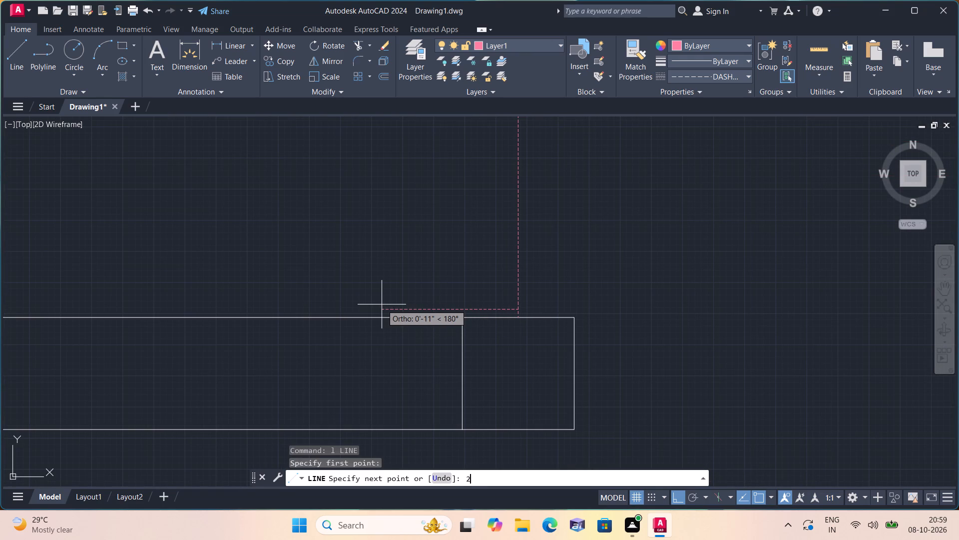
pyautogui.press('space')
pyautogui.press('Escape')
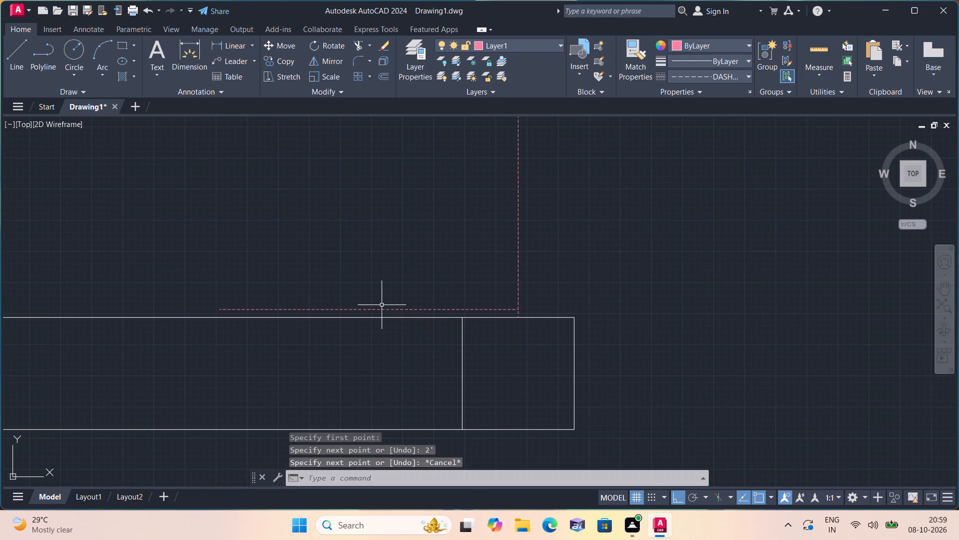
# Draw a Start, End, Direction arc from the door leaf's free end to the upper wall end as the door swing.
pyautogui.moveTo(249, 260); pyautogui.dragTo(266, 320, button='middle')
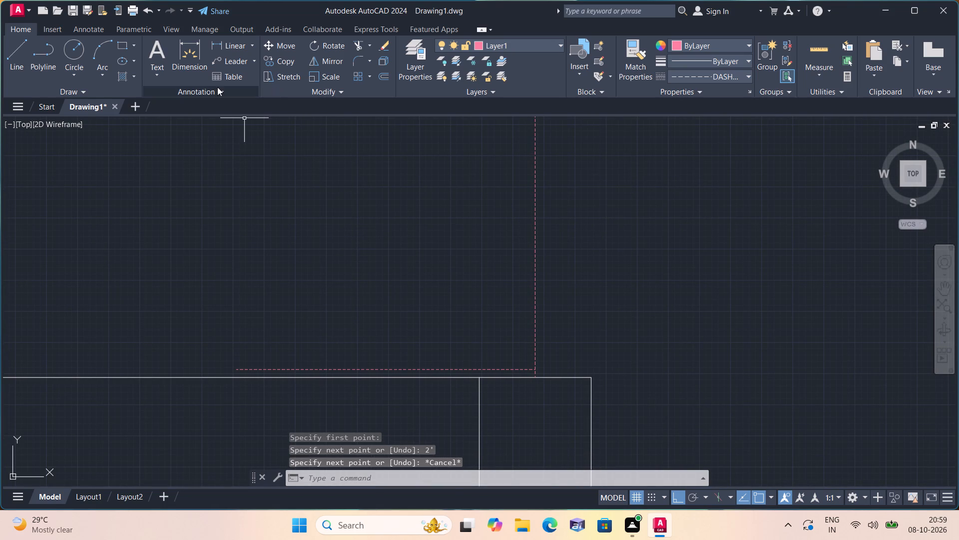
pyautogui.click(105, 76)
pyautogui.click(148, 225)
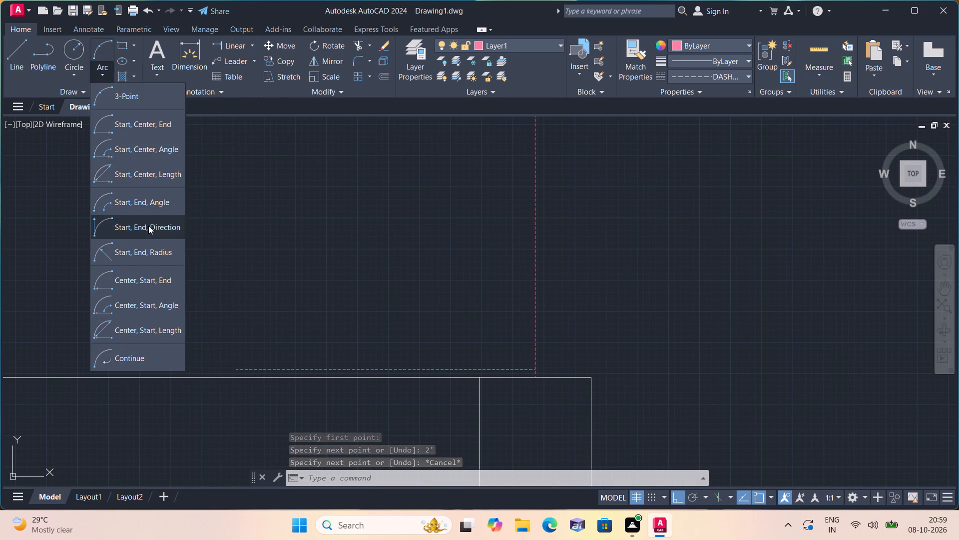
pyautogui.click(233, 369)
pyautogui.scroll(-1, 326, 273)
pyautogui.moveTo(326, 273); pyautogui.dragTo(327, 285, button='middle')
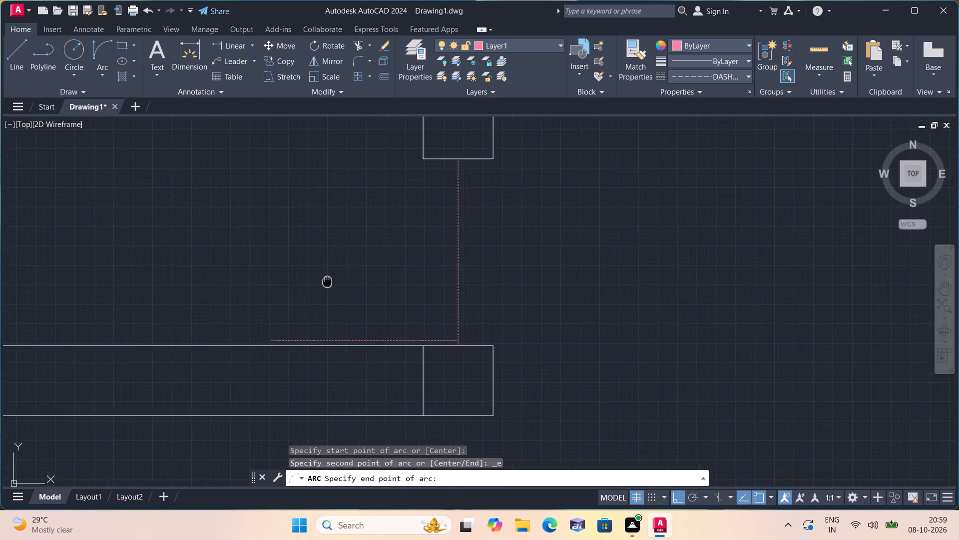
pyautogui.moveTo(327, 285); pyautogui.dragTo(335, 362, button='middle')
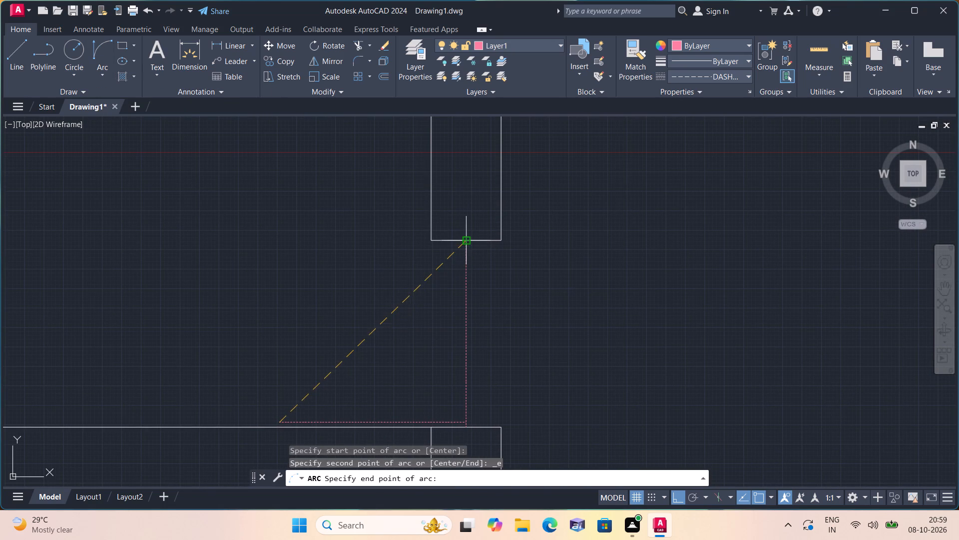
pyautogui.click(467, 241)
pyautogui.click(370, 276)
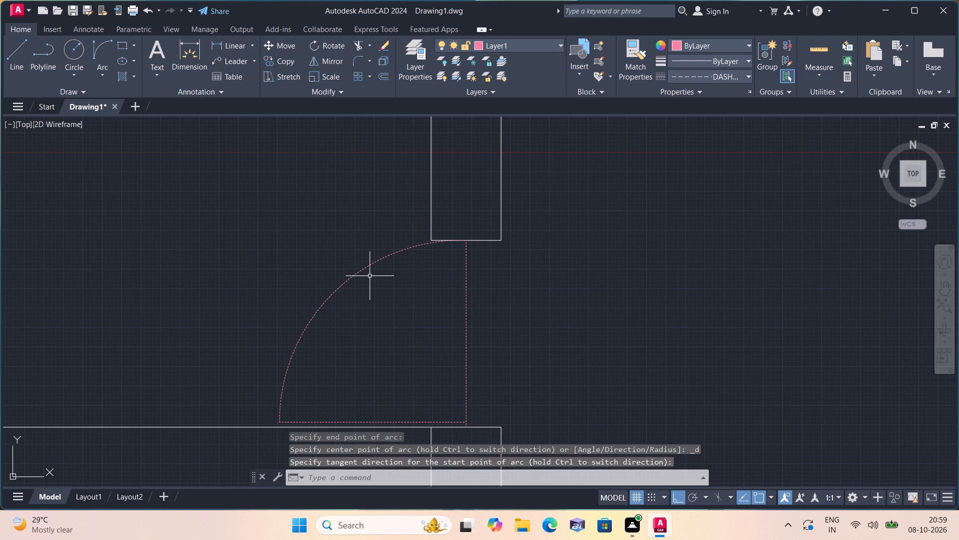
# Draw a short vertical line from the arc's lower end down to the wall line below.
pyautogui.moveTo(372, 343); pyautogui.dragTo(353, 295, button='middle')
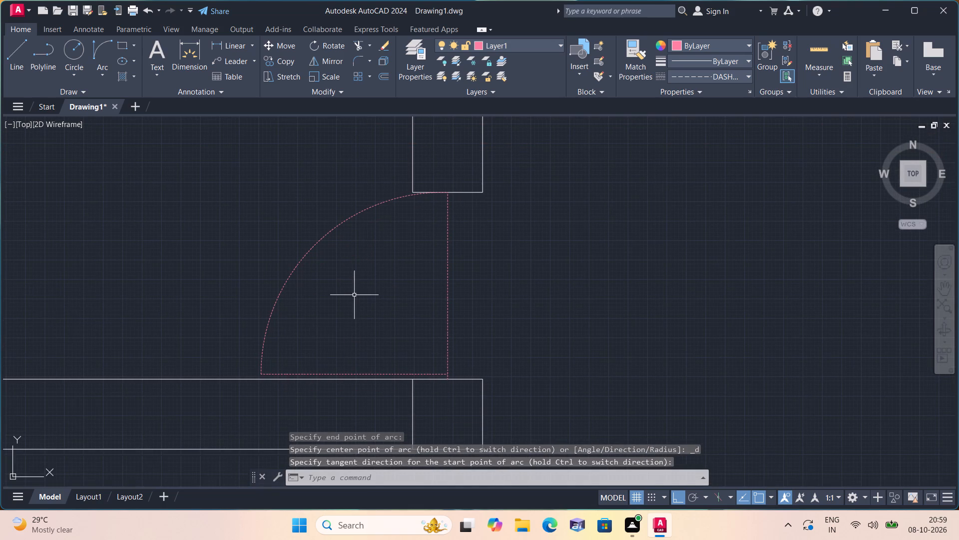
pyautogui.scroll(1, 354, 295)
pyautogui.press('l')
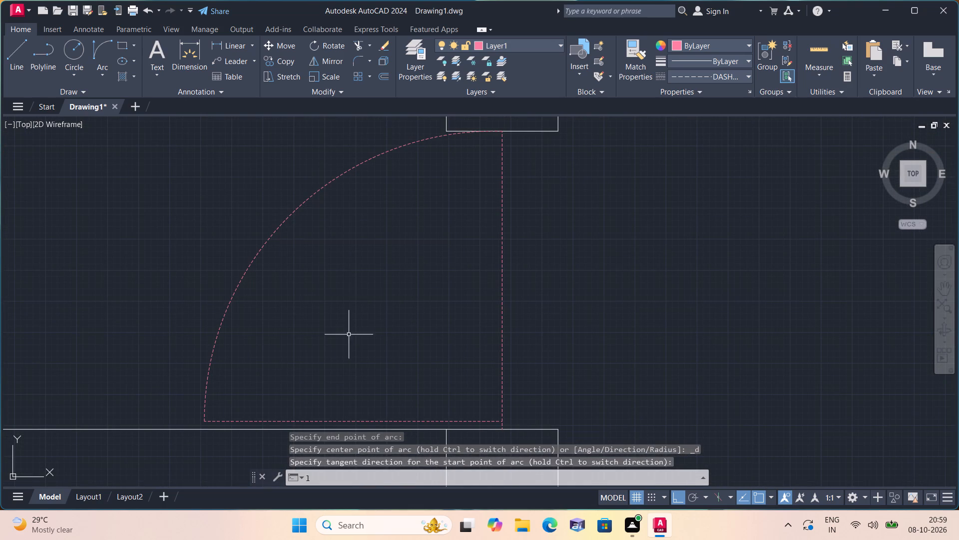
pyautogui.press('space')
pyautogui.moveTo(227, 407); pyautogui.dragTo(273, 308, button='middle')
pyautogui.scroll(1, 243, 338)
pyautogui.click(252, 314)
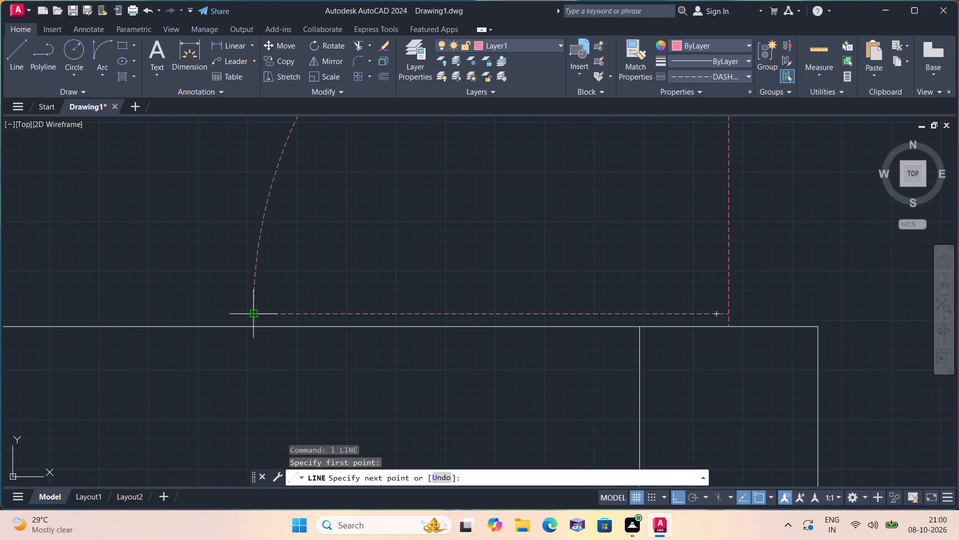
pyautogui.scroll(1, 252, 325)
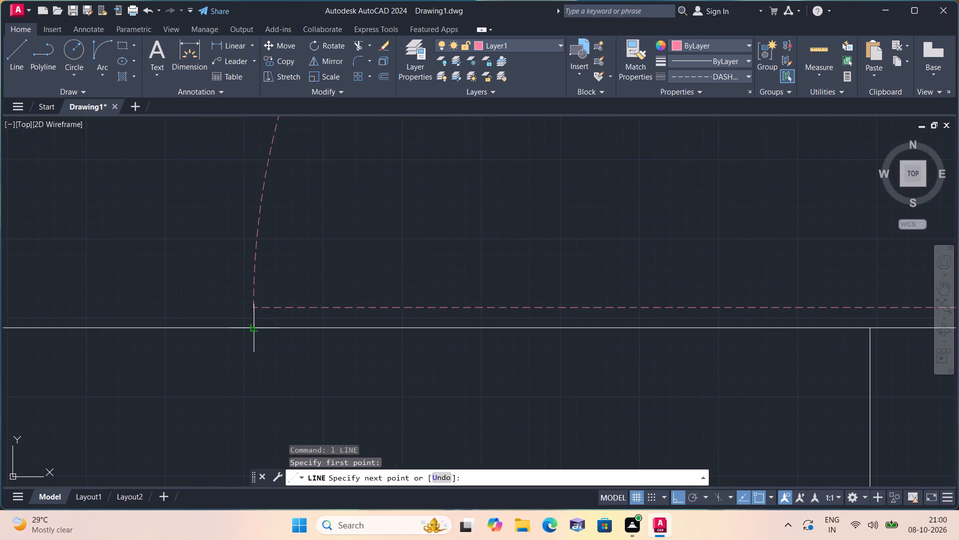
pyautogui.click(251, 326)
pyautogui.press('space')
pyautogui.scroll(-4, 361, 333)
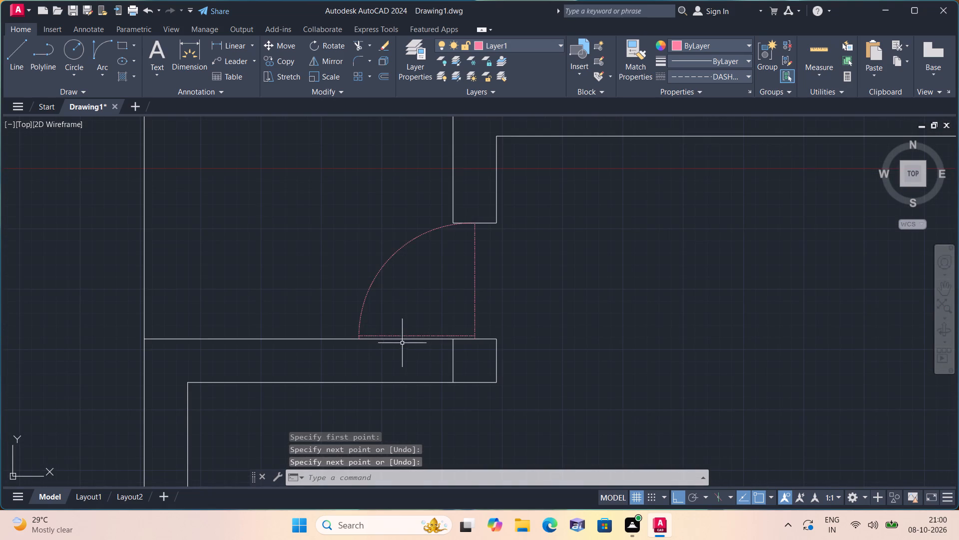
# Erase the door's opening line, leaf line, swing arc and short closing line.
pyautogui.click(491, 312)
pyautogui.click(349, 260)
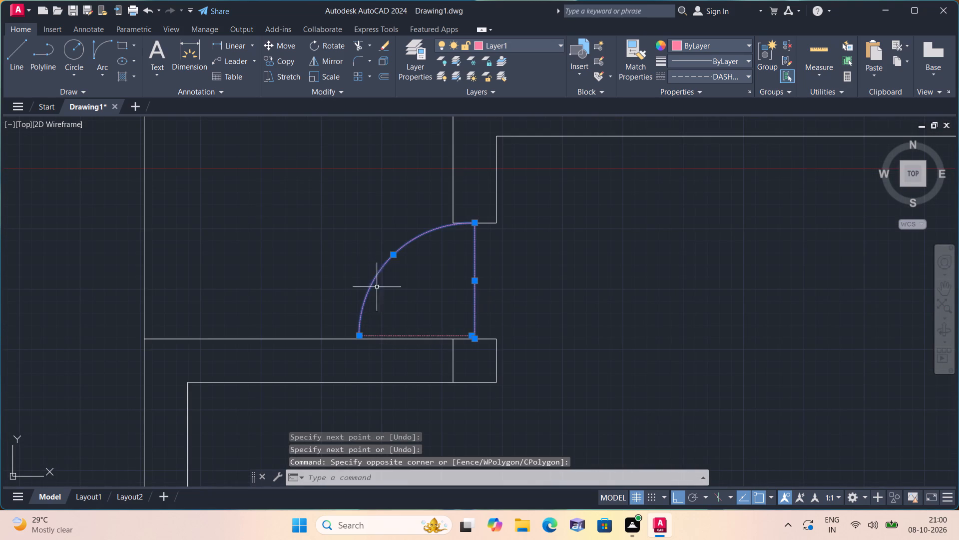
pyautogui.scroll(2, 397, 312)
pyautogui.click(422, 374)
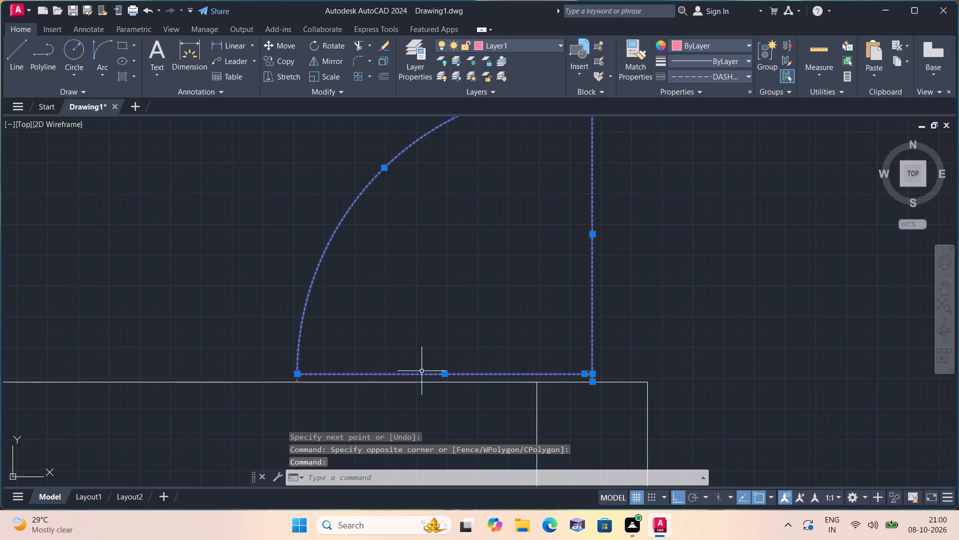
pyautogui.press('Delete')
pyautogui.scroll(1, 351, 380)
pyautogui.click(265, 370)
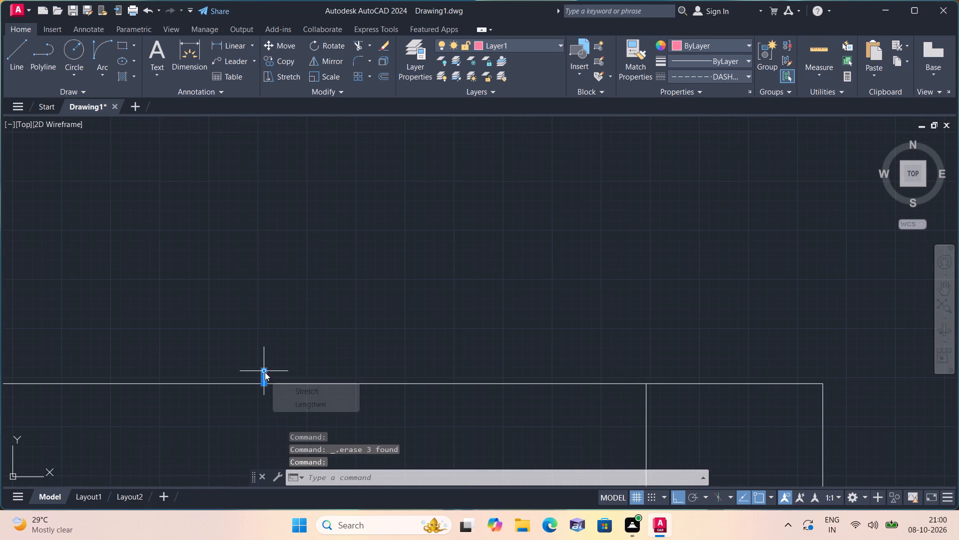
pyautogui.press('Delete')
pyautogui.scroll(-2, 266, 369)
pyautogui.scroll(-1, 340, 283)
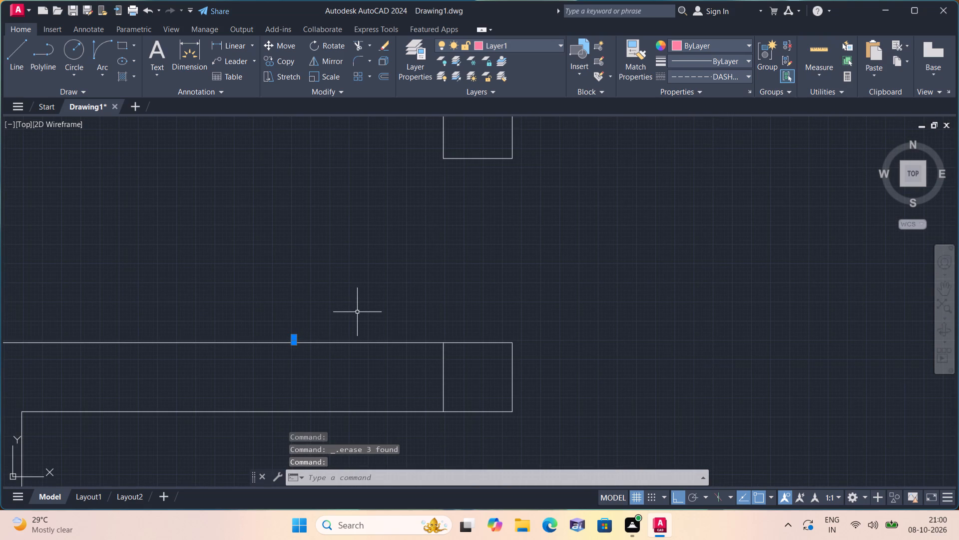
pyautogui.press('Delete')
# Draw a 2" dashed line downward from the midpoint of the upper wall end at the door opening.
pyautogui.moveTo(357, 312); pyautogui.dragTo(337, 313, button='middle')
pyautogui.scroll(-1, 350, 312)
pyautogui.write('l')
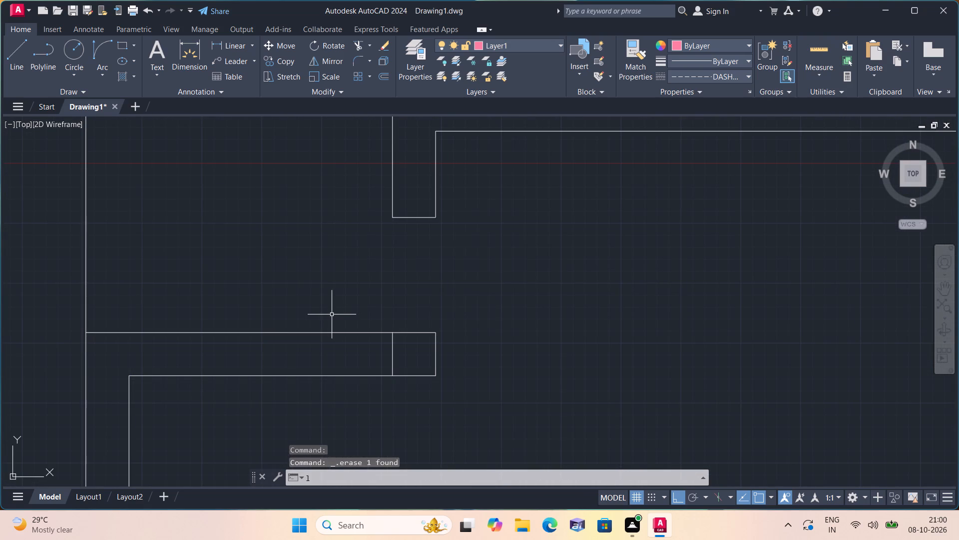
pyautogui.press('space')
pyautogui.click(415, 218)
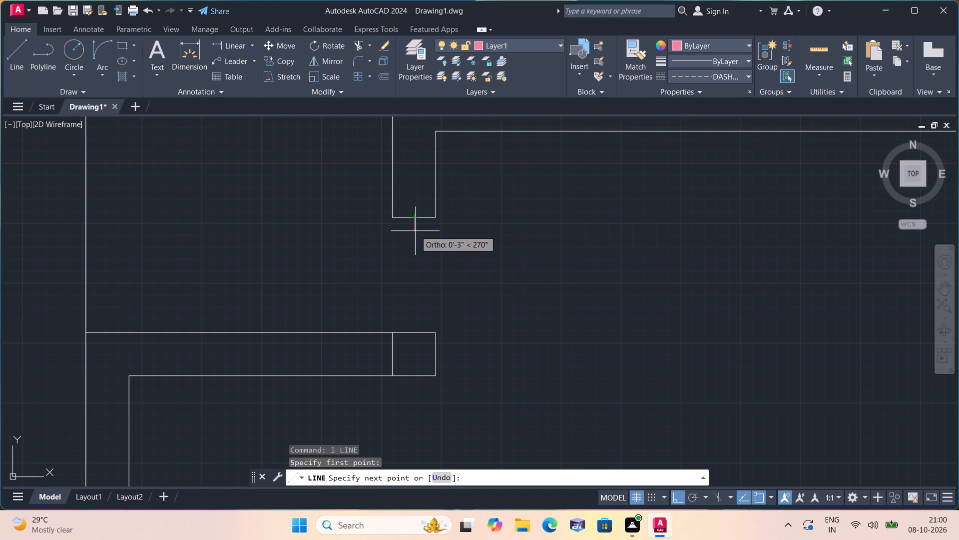
pyautogui.press('2')
pyautogui.write('"')
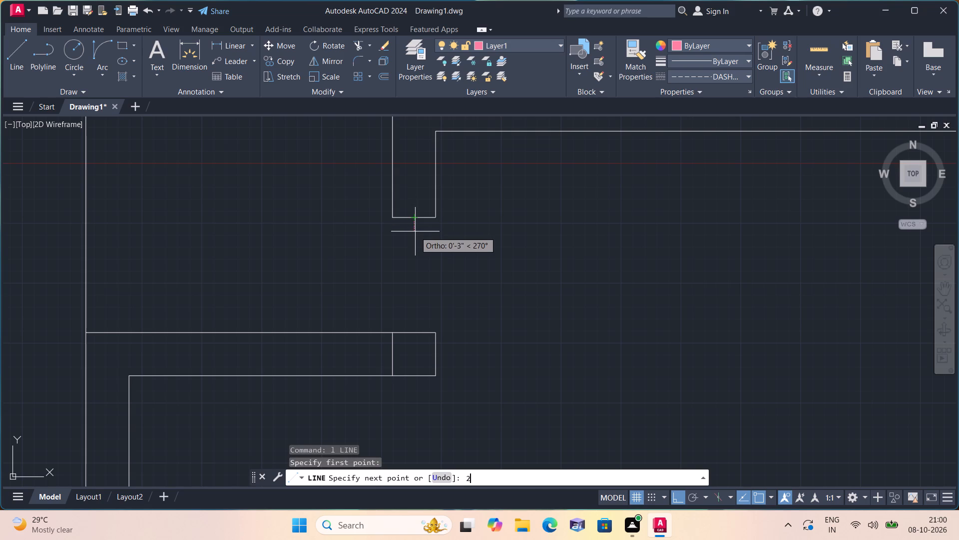
pyautogui.press('space')
pyautogui.press('Escape')
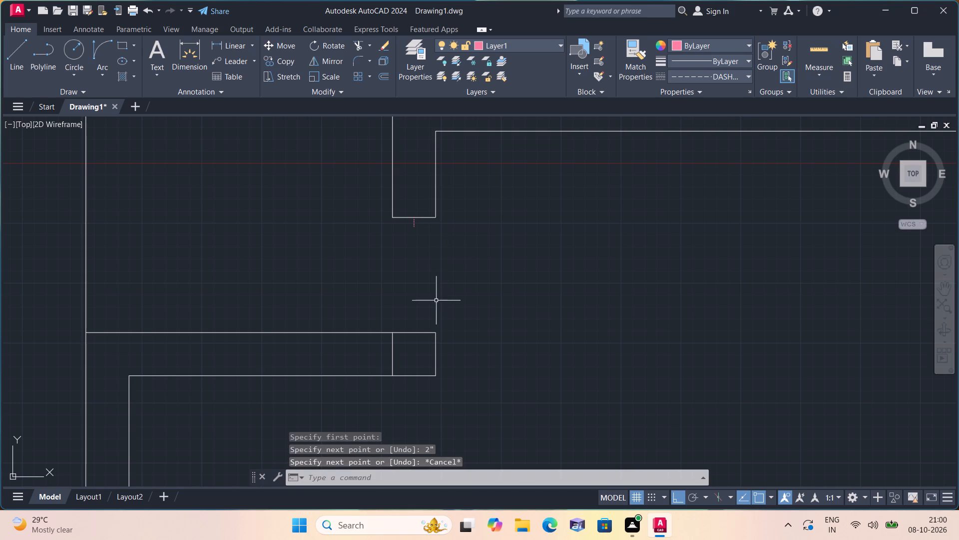
# Draw a 2" dashed line up from the lower wall below the opening, continuing with a 2' door-leaf line to the left.
pyautogui.press('space')
pyautogui.click(414, 331)
pyautogui.write('2"')
pyautogui.press('space')
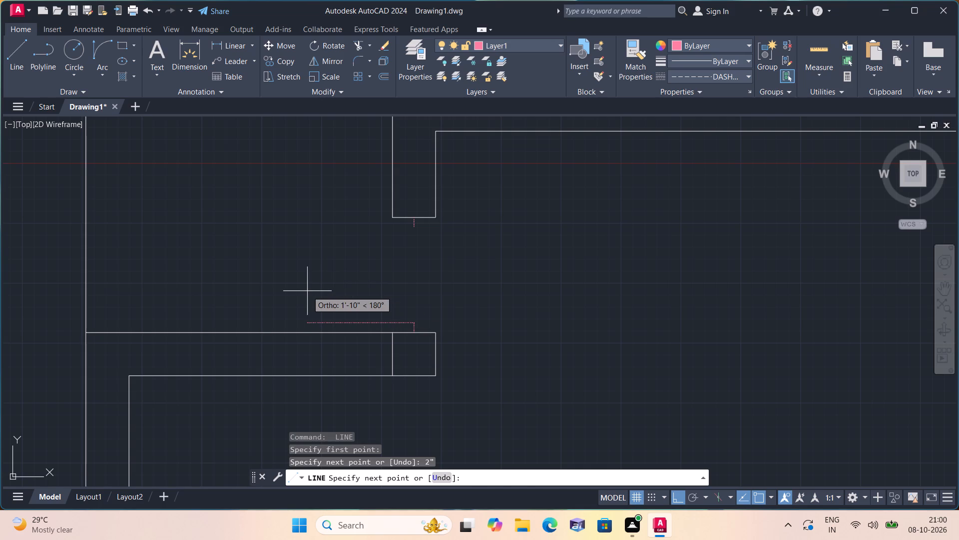
pyautogui.write("2'")
pyautogui.press('space')
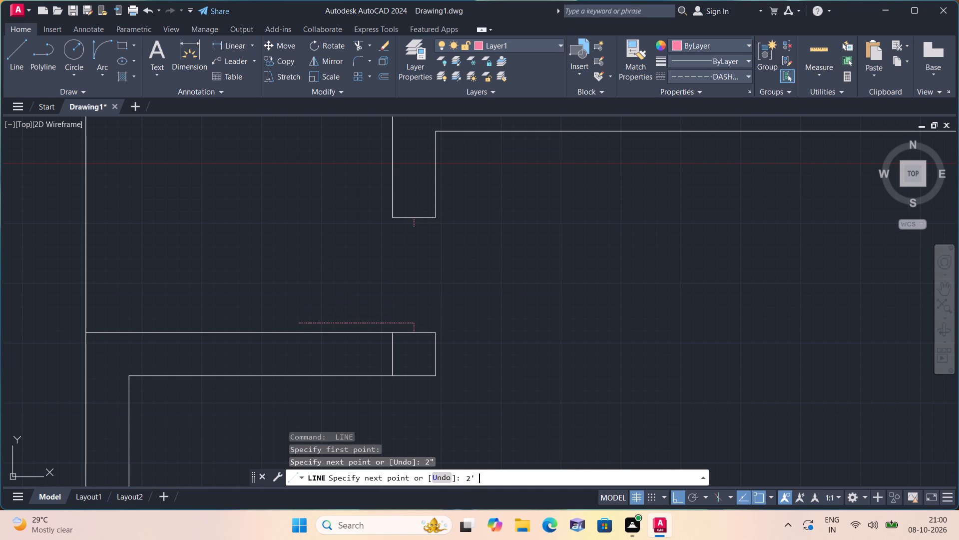
pyautogui.press('Escape')
# Draw a Start, End, Direction arc from the door leaf's free end to the lower end of the upper 2" line.
pyautogui.click(103, 77)
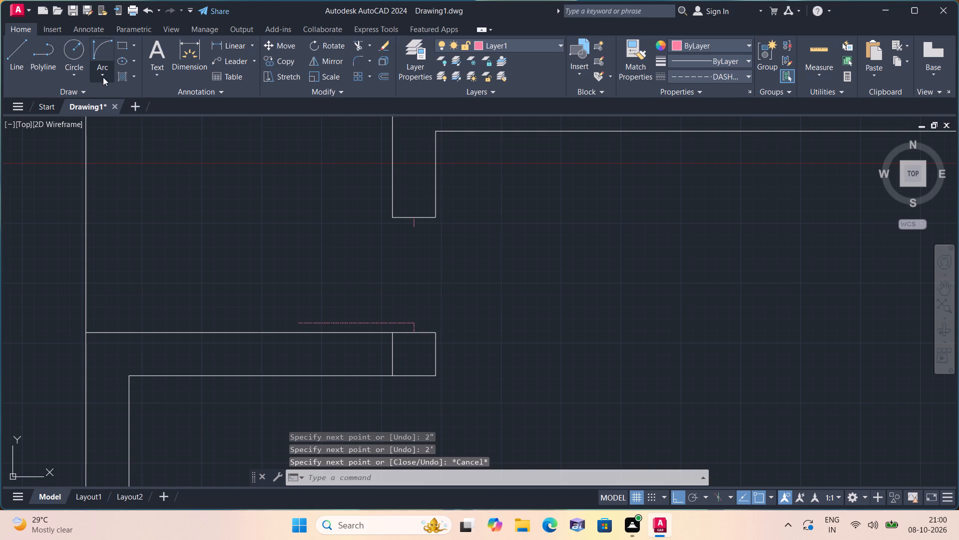
pyautogui.click(144, 228)
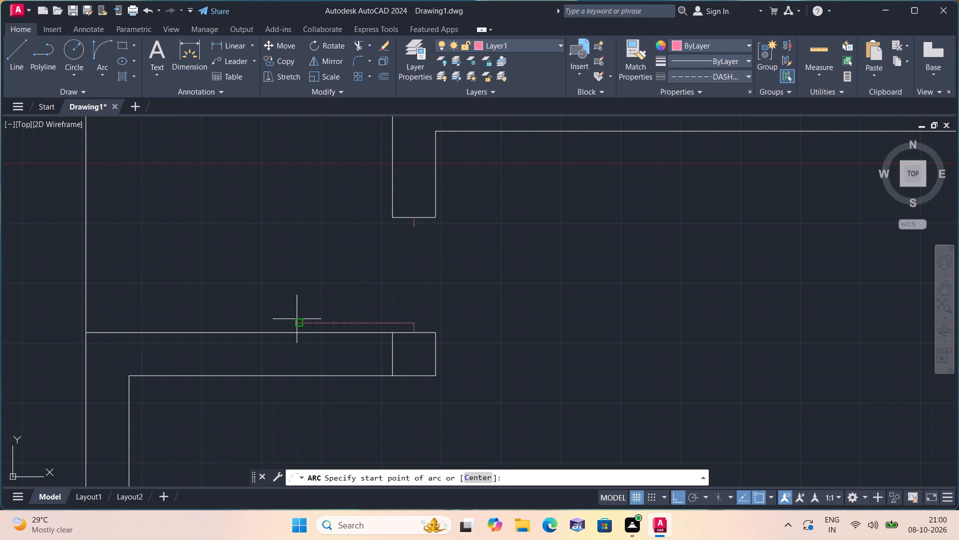
pyautogui.click(297, 320)
pyautogui.scroll(1, 395, 229)
pyautogui.click(425, 225)
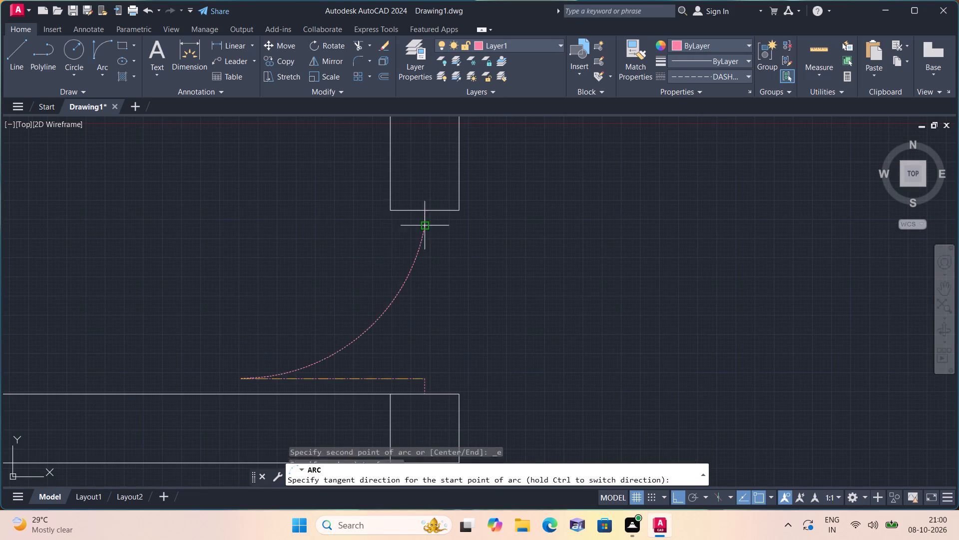
pyautogui.click(282, 218)
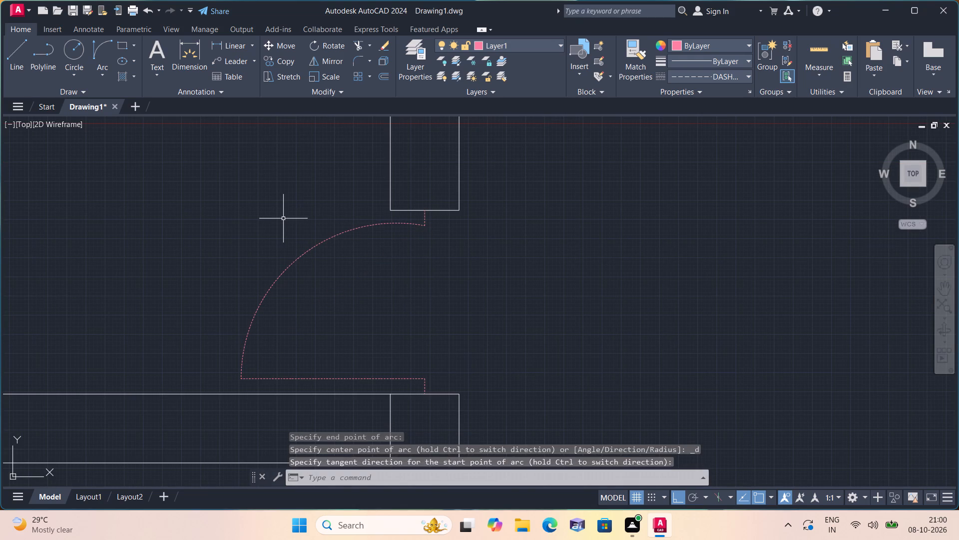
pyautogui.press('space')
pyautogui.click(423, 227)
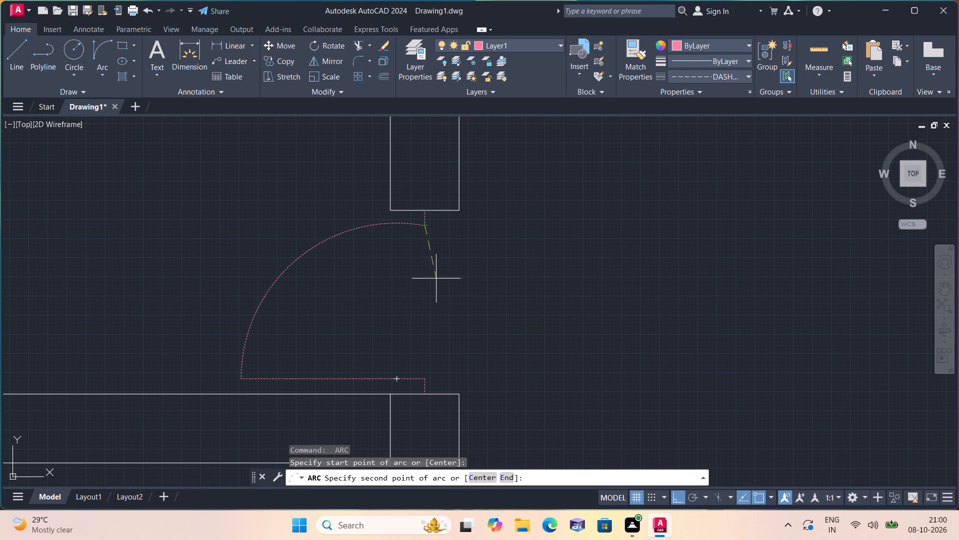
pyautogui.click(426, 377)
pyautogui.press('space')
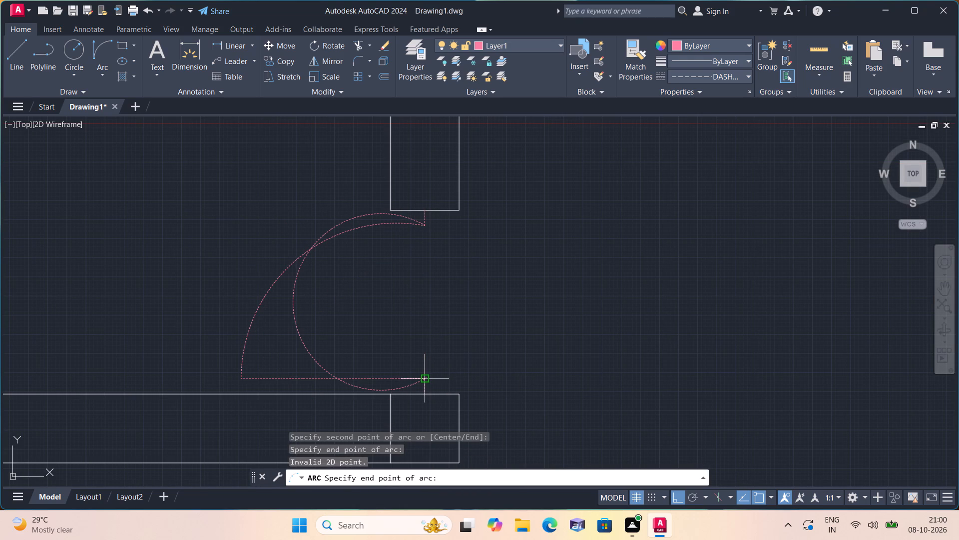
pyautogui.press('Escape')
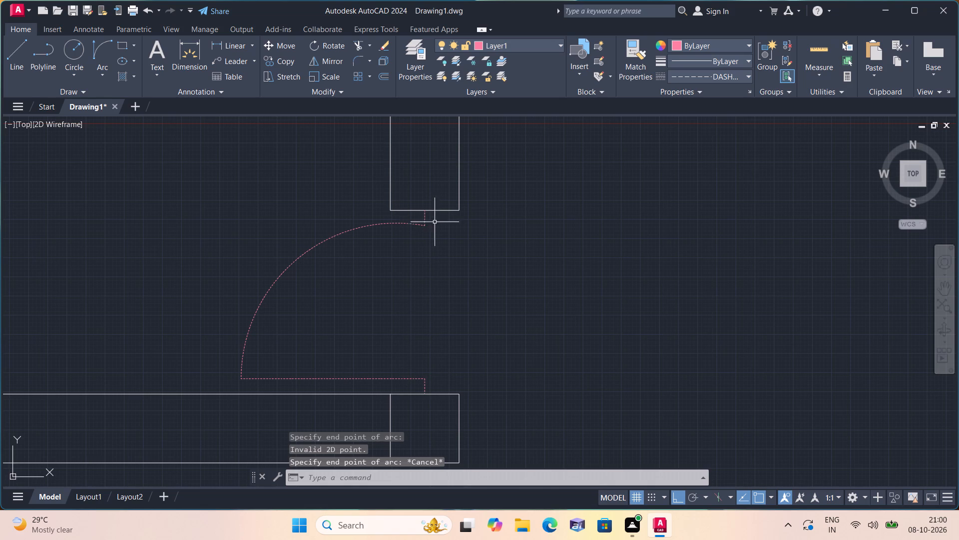
# Draw a dashed line across the door opening from the upper 2" line's lower end to the leaf's hinge end.
pyautogui.press('l')
pyautogui.press('space')
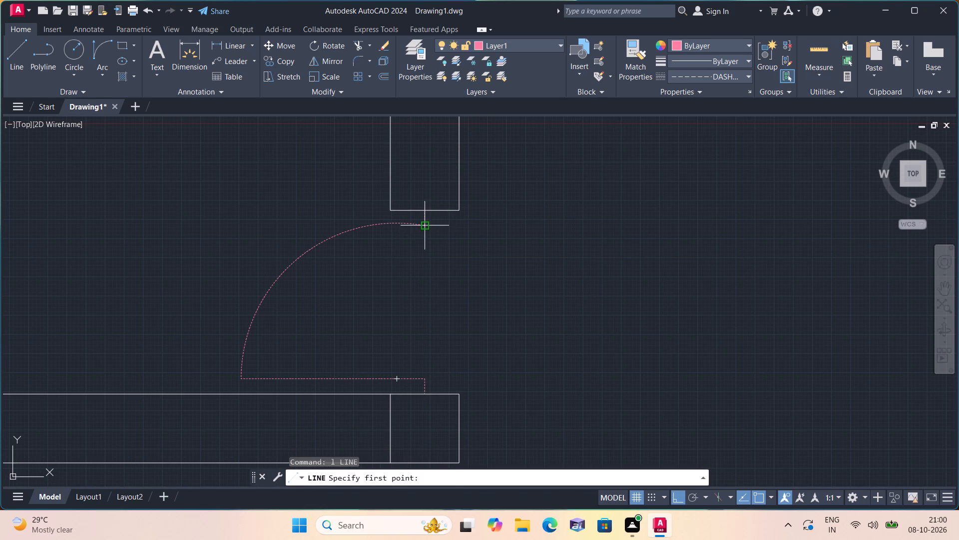
pyautogui.moveTo(425, 229); pyautogui.dragTo(420, 236)
pyautogui.click(424, 379)
pyautogui.press('space')
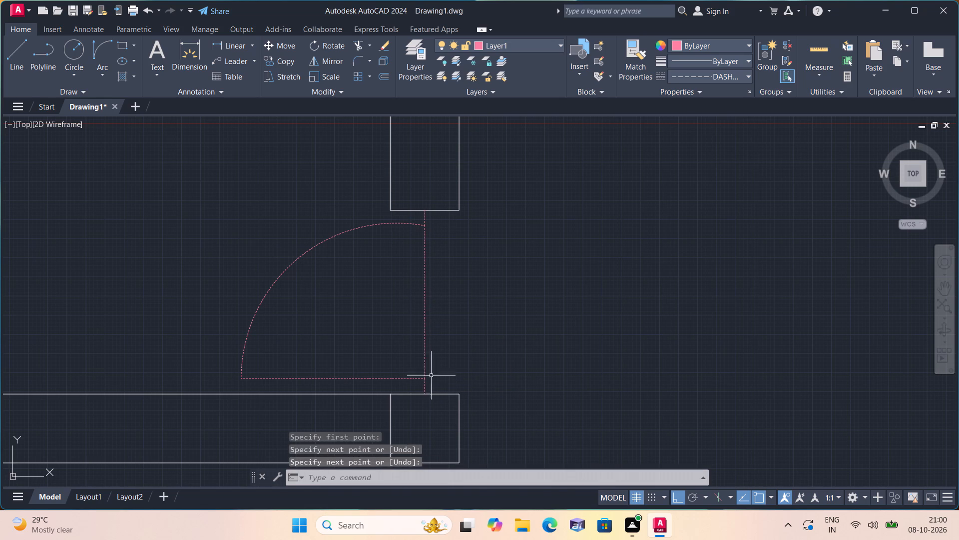
# Offset the horizontal door-leaf line 1" upward, toward the inside of the swing arc.
pyautogui.press('o')
pyautogui.write('ff 1"')
pyautogui.press('space')
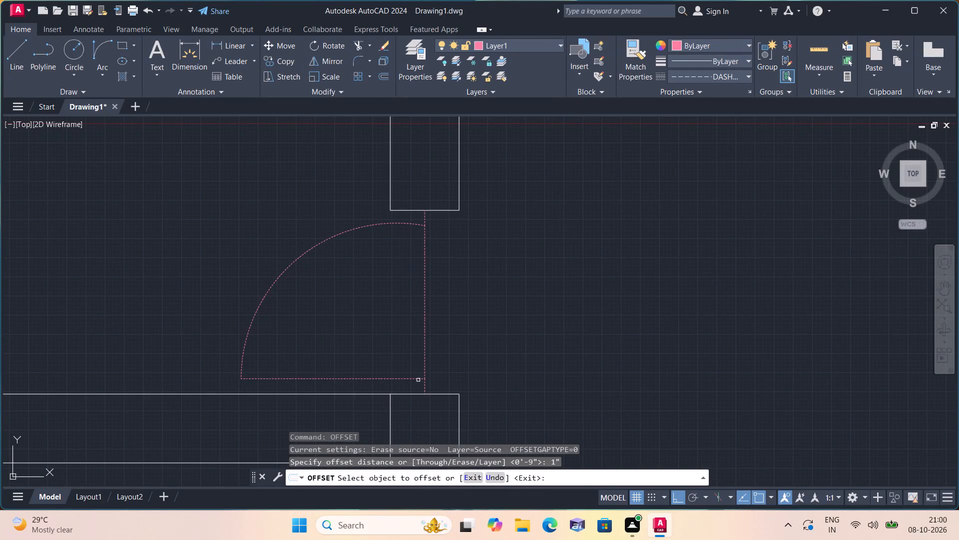
pyautogui.click(416, 379)
pyautogui.click(408, 350)
pyautogui.press('space')
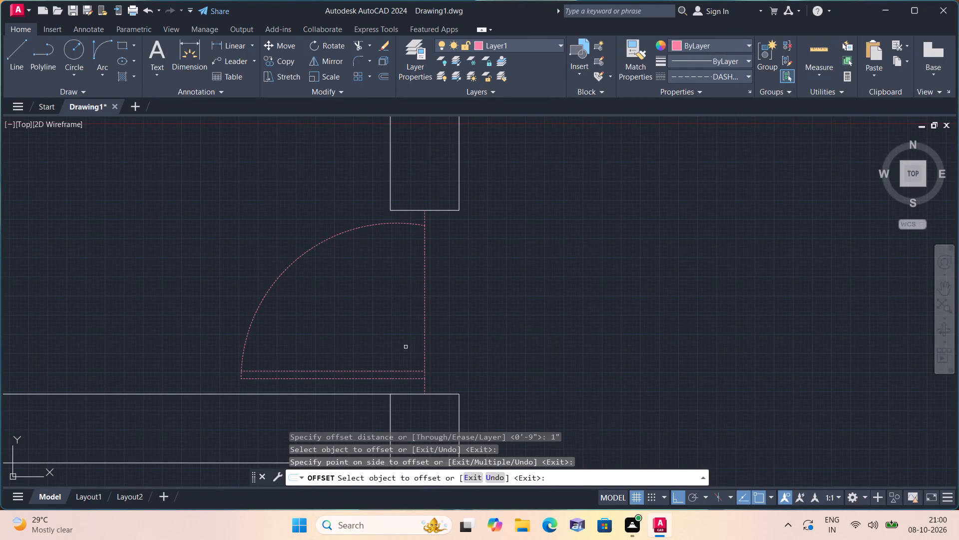
# Draw 2" dashed lines into the next opening below, from the midpoints of its upper and lower wall ends.
pyautogui.scroll(-1, 403, 341)
pyautogui.moveTo(425, 340); pyautogui.dragTo(447, 223, button='middle')
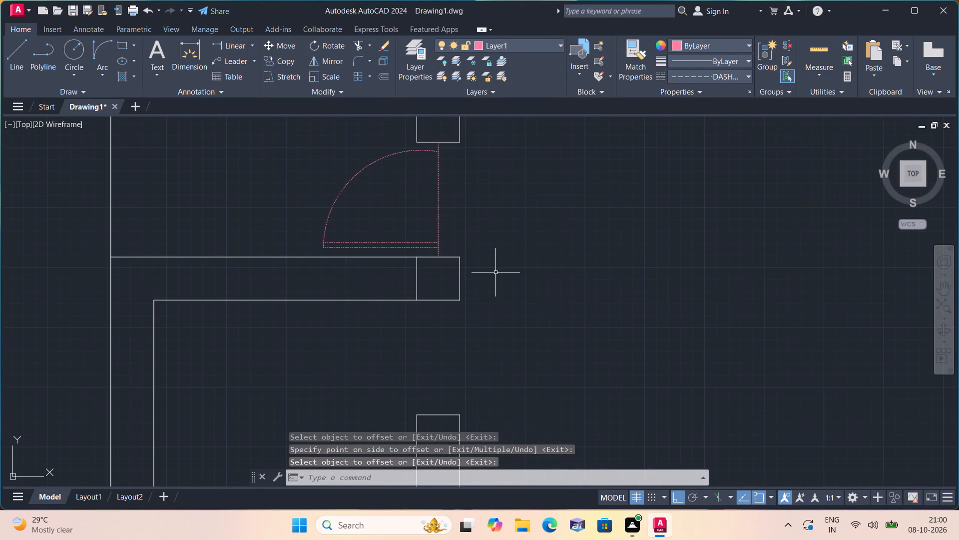
pyautogui.press('l')
pyautogui.press('space')
pyautogui.moveTo(452, 327); pyautogui.dragTo(464, 268, button='middle')
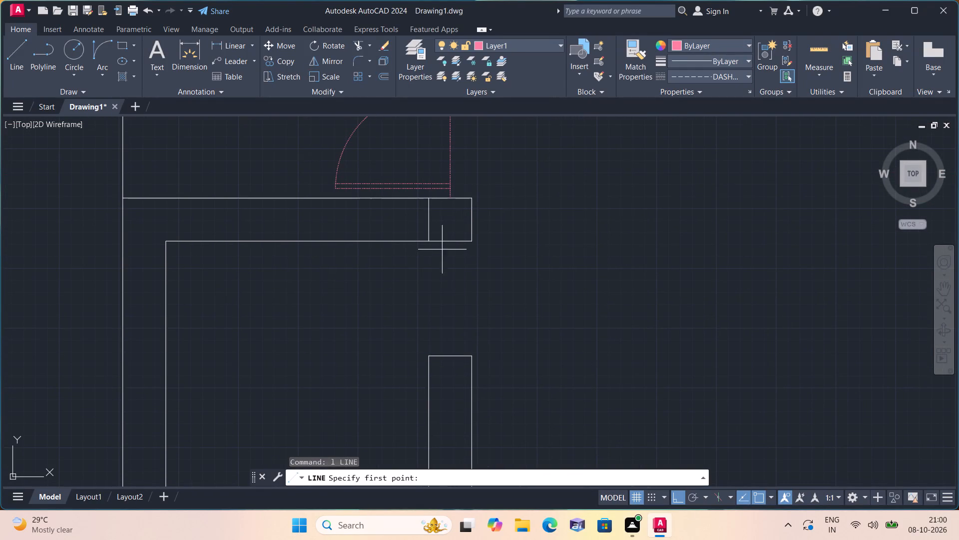
pyautogui.click(450, 242)
pyautogui.write('2"')
pyautogui.press('space')
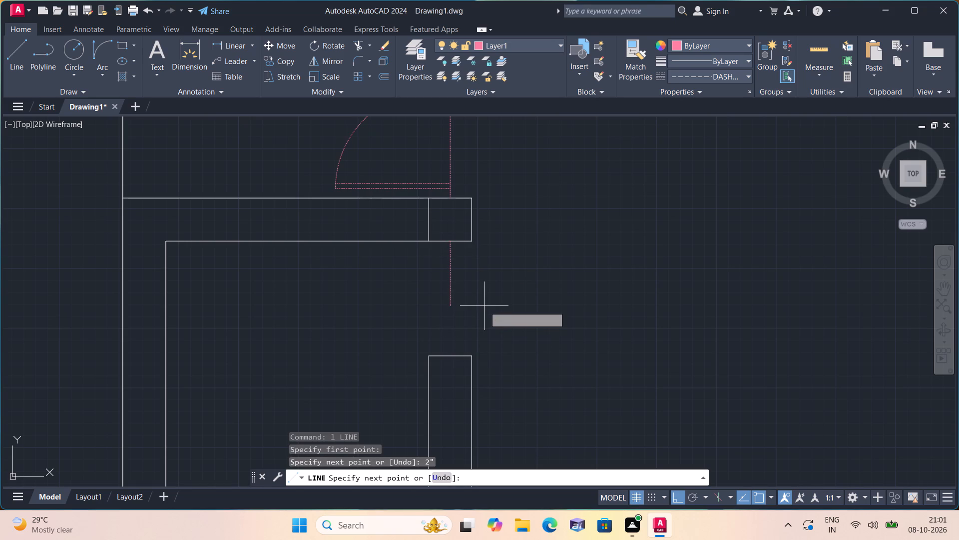
pyautogui.press('Escape')
pyautogui.press('space')
pyautogui.click(453, 352)
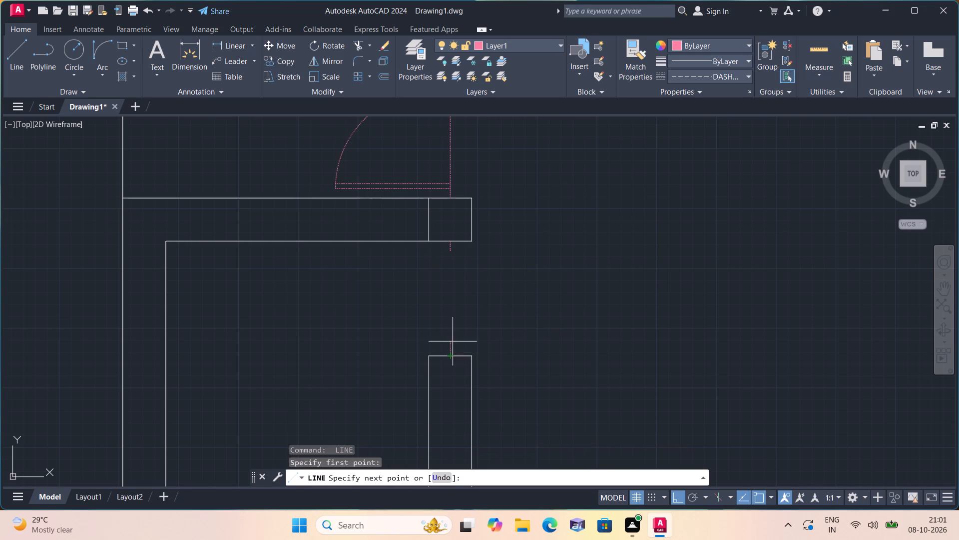
pyautogui.write('2"')
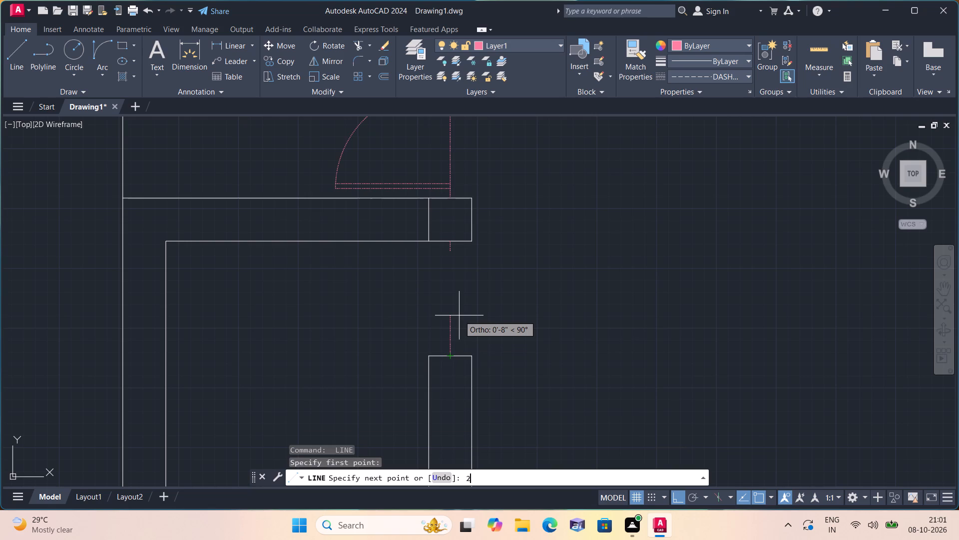
pyautogui.press('space')
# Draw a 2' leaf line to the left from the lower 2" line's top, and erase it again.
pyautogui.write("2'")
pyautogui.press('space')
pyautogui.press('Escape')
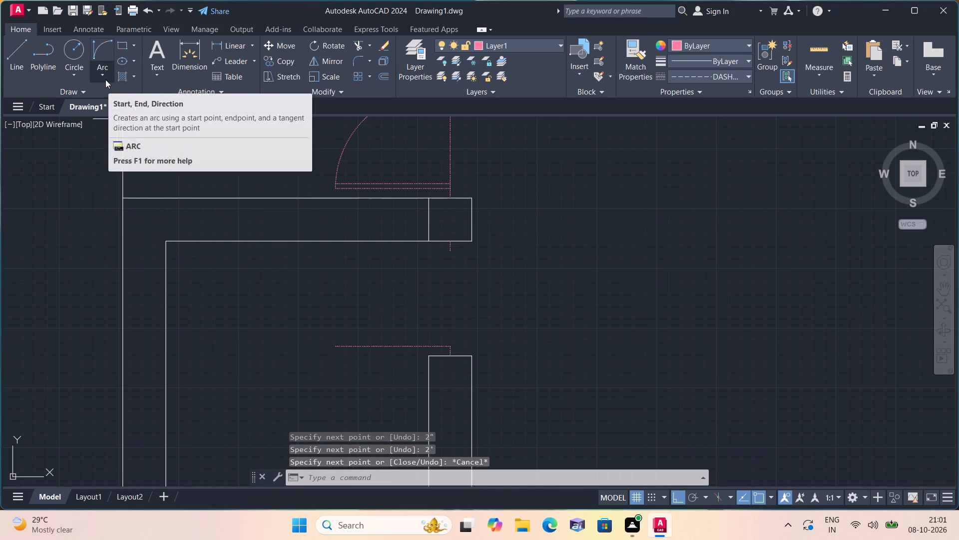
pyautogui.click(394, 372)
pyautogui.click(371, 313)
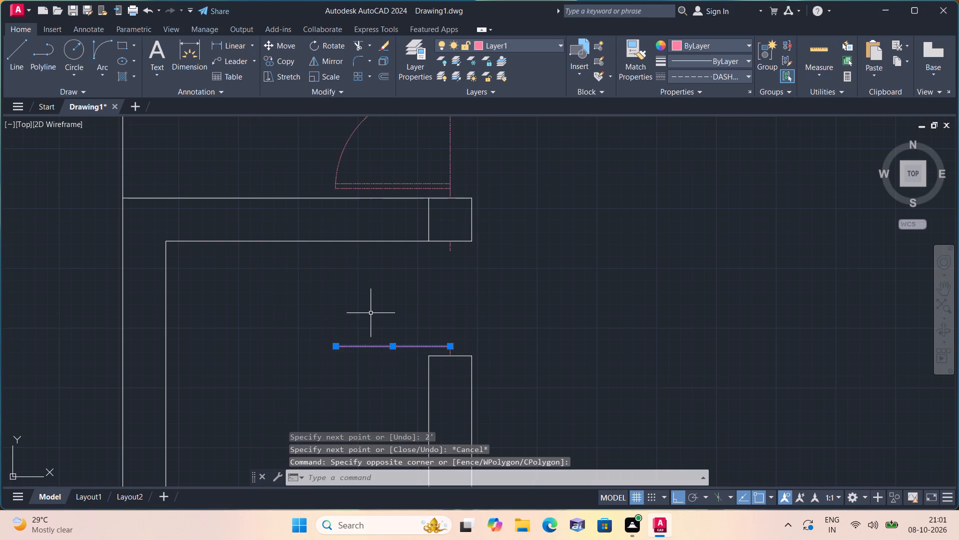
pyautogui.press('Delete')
# Draw a 2' dashed door-leaf line to the left from the lower end of the opening's upper 2" line.
pyautogui.press('l')
pyautogui.press('space')
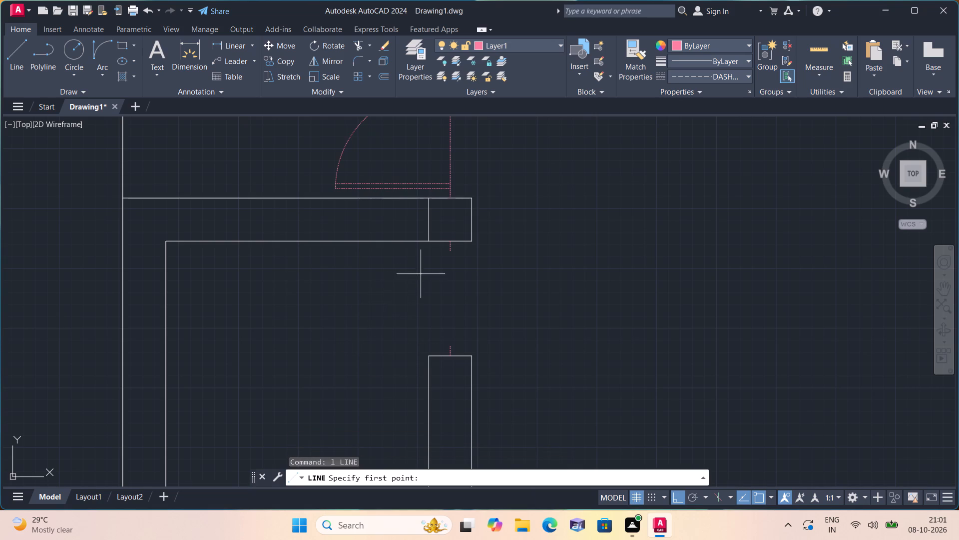
pyautogui.click(450, 254)
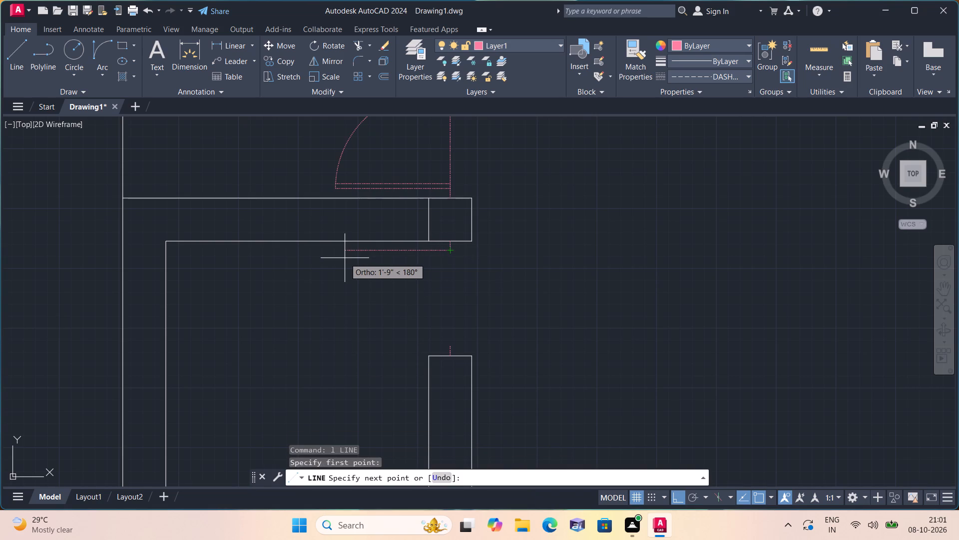
pyautogui.write("2'")
pyautogui.press('space')
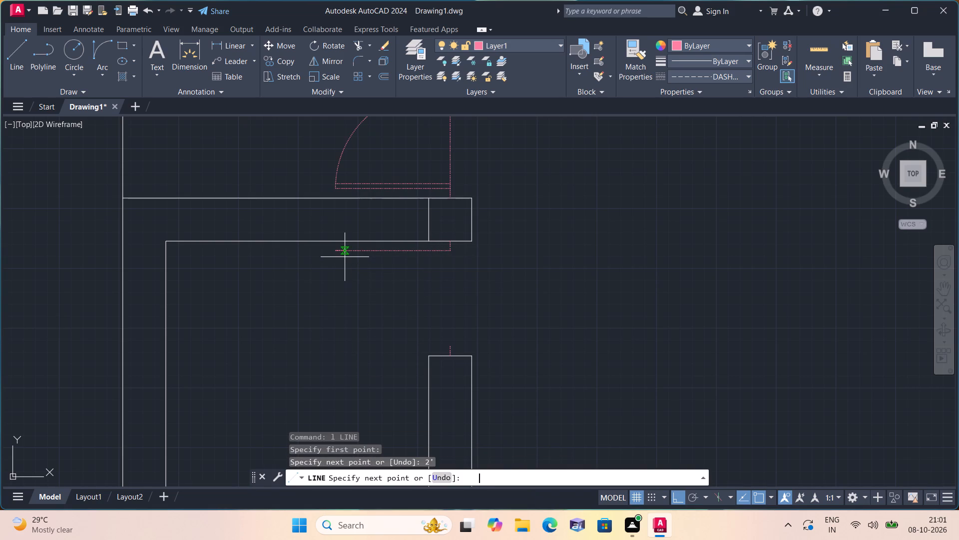
pyautogui.press('Escape')
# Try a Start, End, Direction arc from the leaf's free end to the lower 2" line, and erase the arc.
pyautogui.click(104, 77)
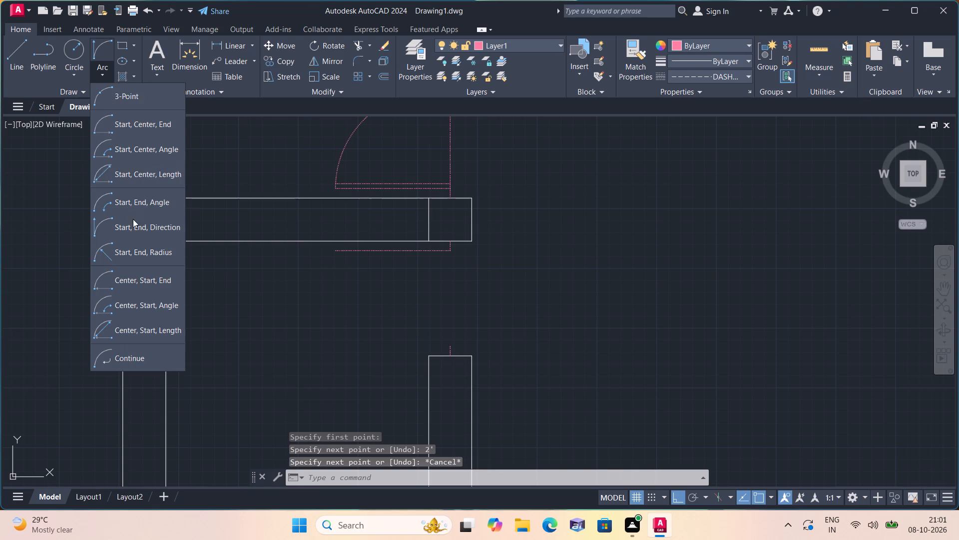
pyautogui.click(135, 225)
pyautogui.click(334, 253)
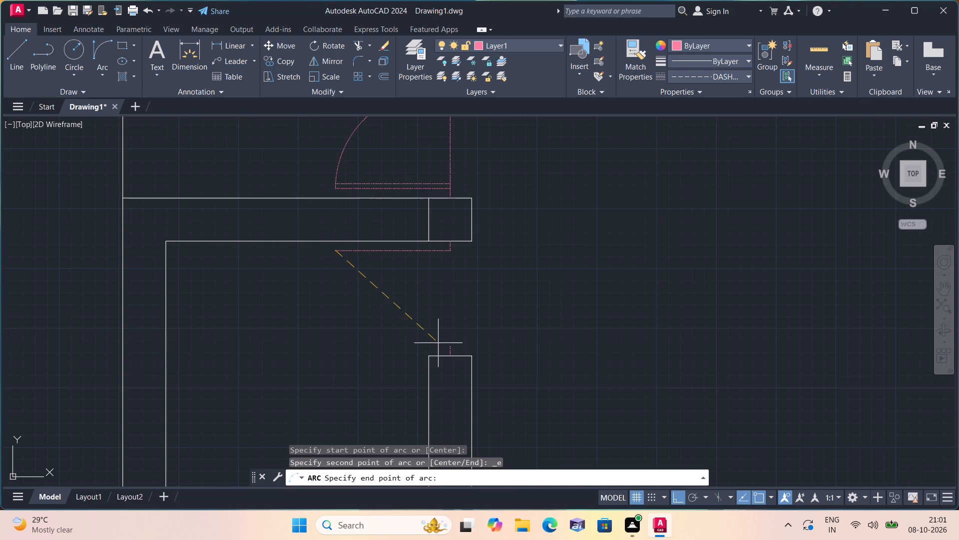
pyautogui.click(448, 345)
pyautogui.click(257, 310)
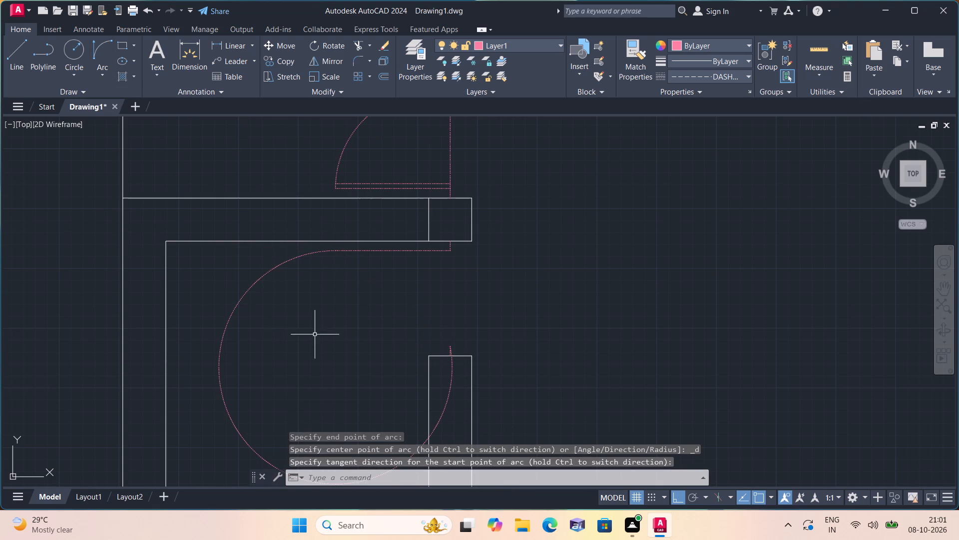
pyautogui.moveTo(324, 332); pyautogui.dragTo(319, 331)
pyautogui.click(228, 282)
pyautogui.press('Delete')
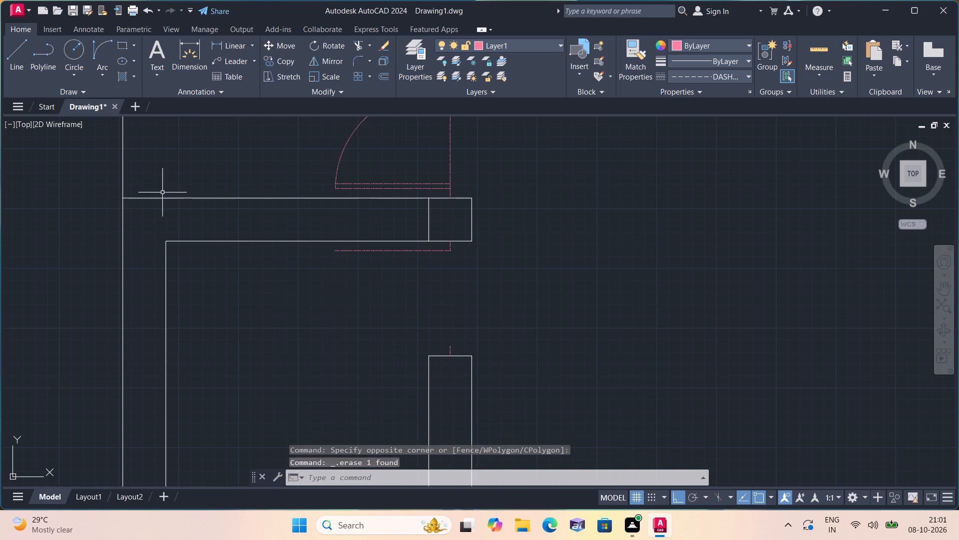
# Draw a Start, End, Direction arc from the leaf's free end to the lower 2" line's top, curving down along the swing.
pyautogui.click(103, 70)
pyautogui.click(137, 230)
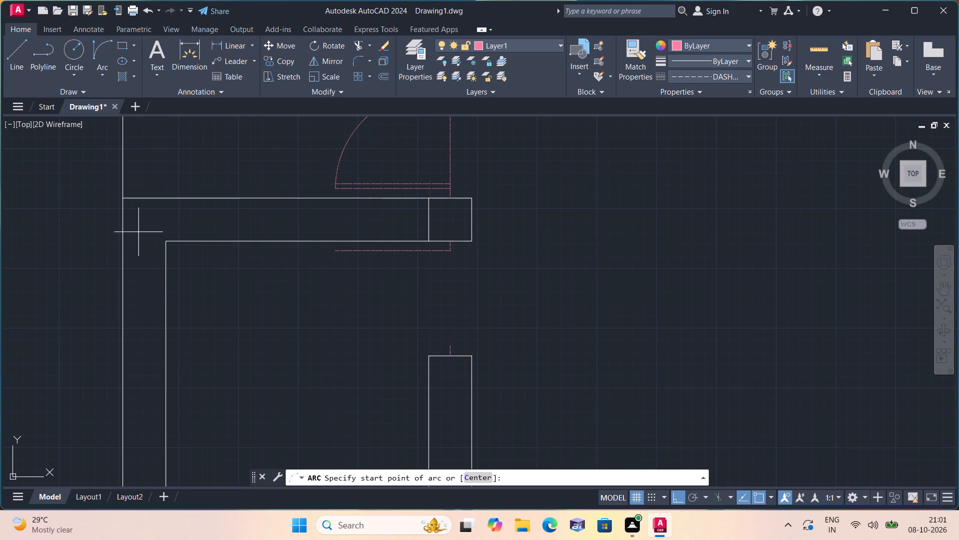
pyautogui.click(336, 251)
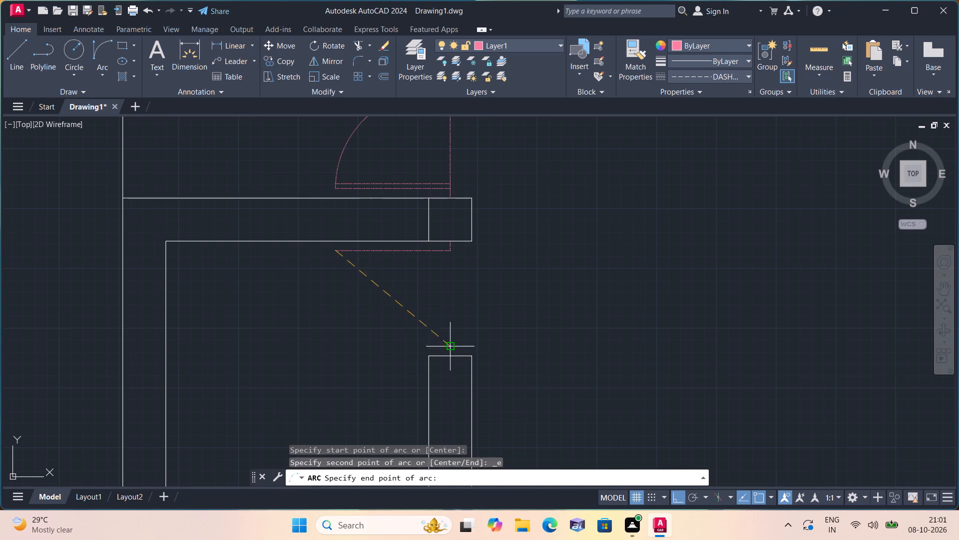
pyautogui.click(453, 343)
pyautogui.click(398, 338)
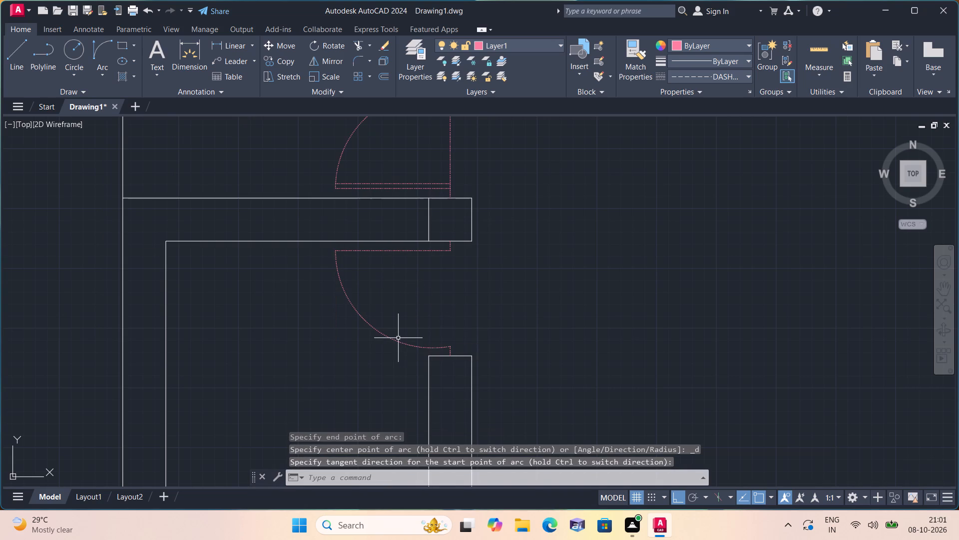
# Offset the lower door's horizontal leaf line 1" downward, toward the inside of the swing arc.
pyautogui.write('off')
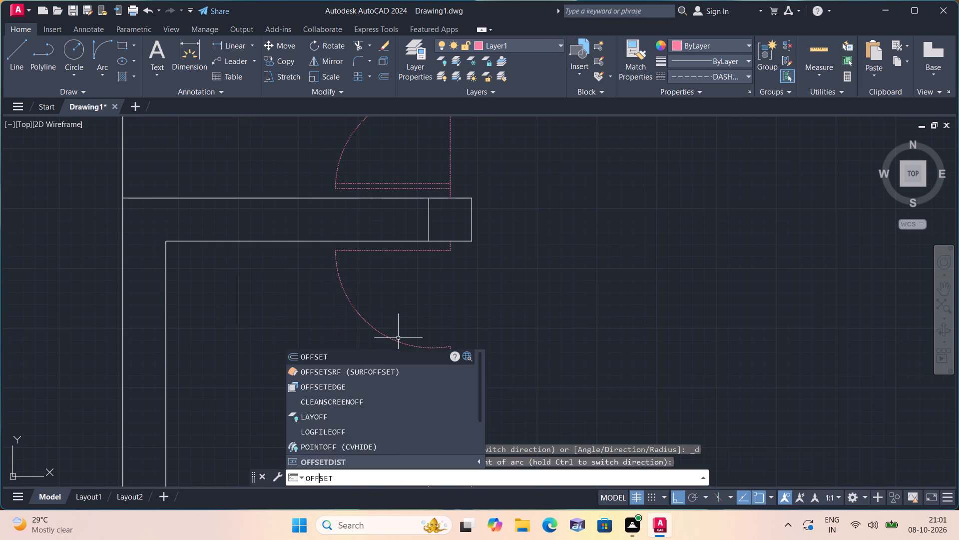
pyautogui.press('space')
pyautogui.write('1"')
pyautogui.press('space')
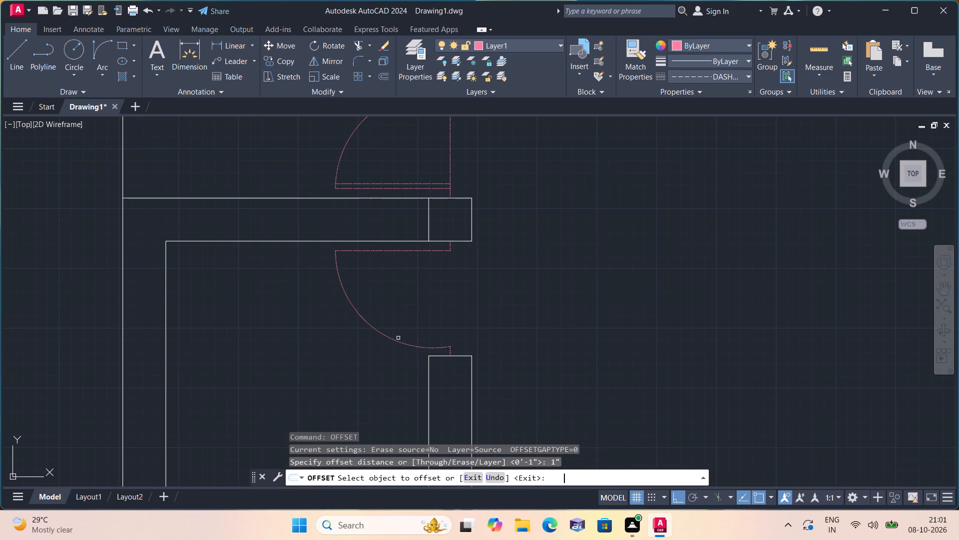
pyautogui.click(421, 250)
pyautogui.click(439, 303)
pyautogui.scroll(-1, 439, 303)
pyautogui.scroll(1, 439, 303)
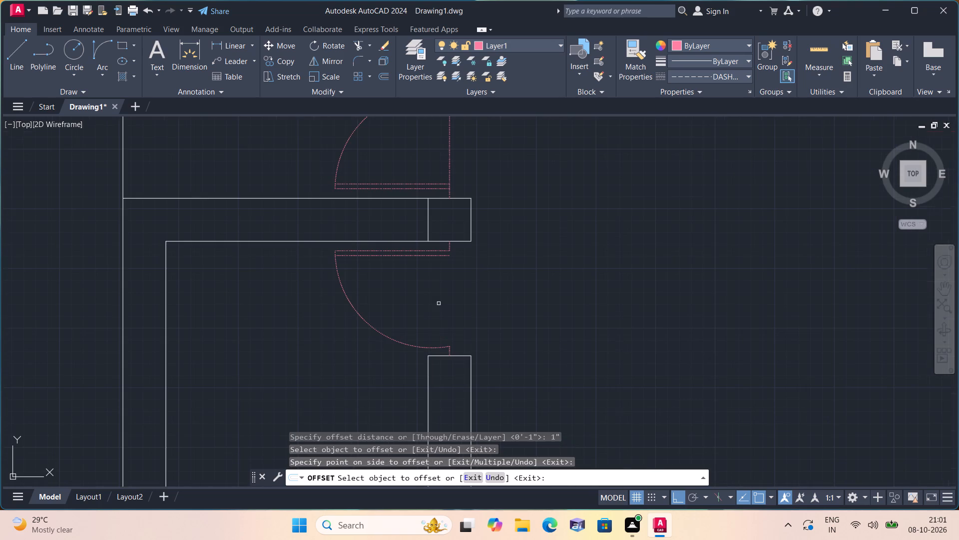
pyautogui.press('space')
# Draw a dashed line across the lower door opening from the leaf's hinge end to the lower 2" line's top.
pyautogui.write('l')
pyautogui.press('space')
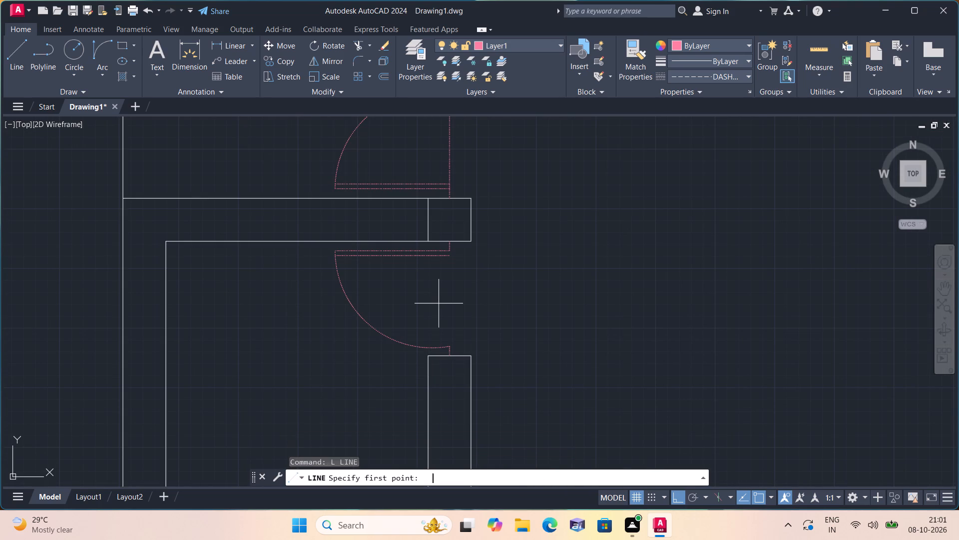
pyautogui.click(450, 254)
pyautogui.click(451, 347)
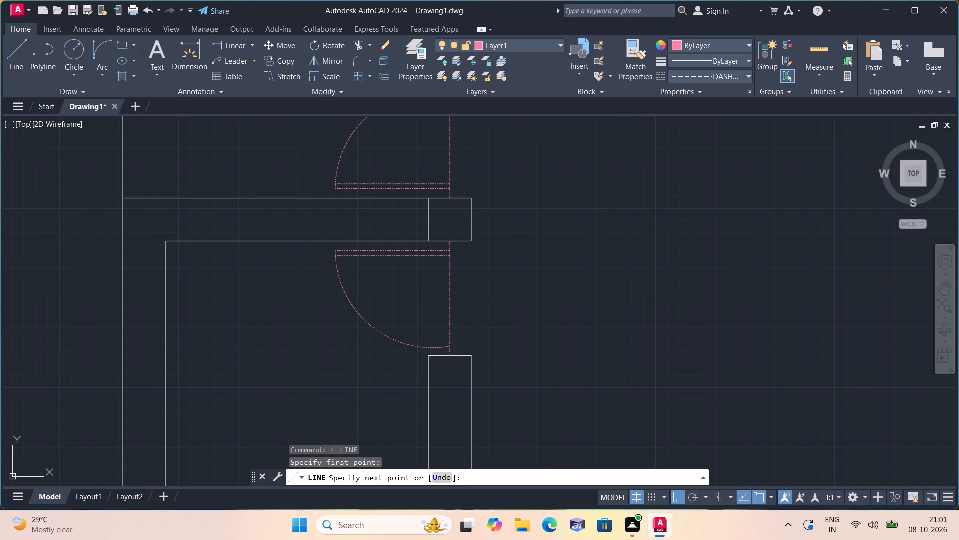
pyautogui.press('space')
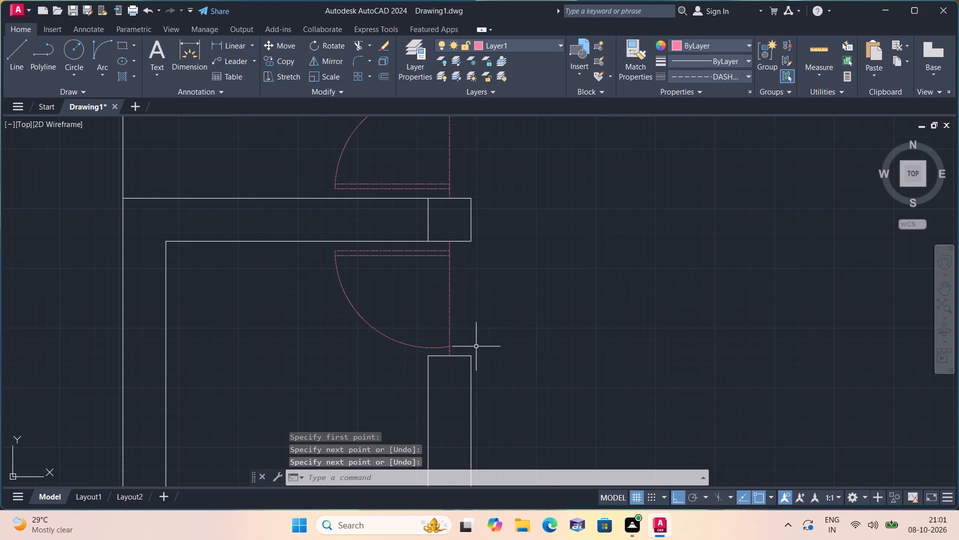
# Examine the overall floor plan for the remaining wall openings that need door symbols.
pyautogui.scroll(-1, 476, 346)
pyautogui.scroll(-2, 514, 360)
pyautogui.moveTo(564, 374); pyautogui.dragTo(502, 343, button='middle')
pyautogui.scroll(-1, 522, 351)
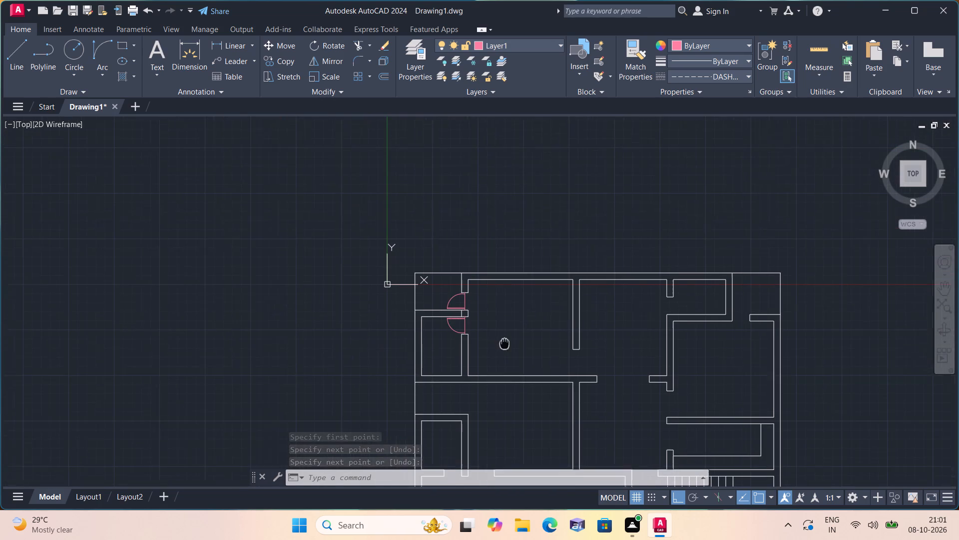
pyautogui.moveTo(502, 343); pyautogui.dragTo(502, 342, button='middle')
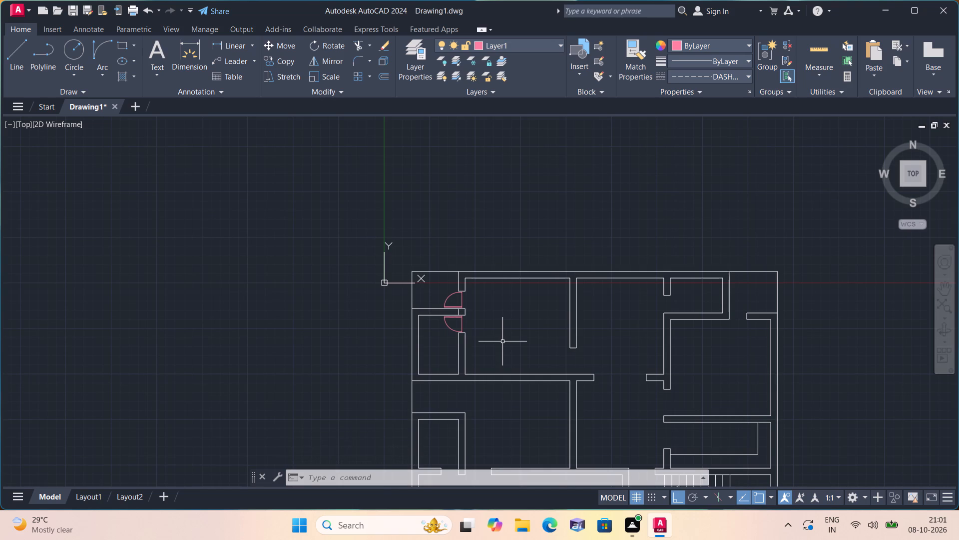
pyautogui.moveTo(511, 402); pyautogui.dragTo(509, 402, button='middle')
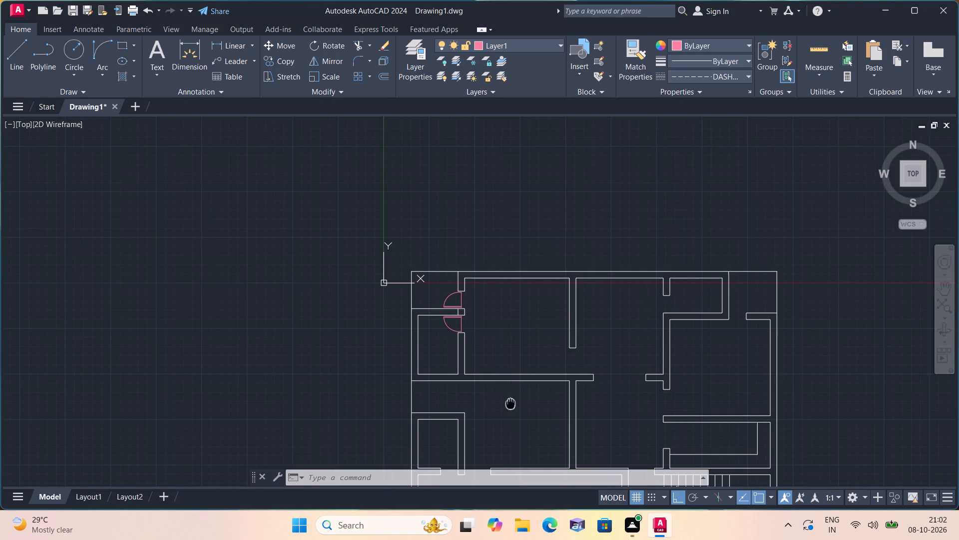
pyautogui.moveTo(509, 402); pyautogui.dragTo(501, 320, button='middle')
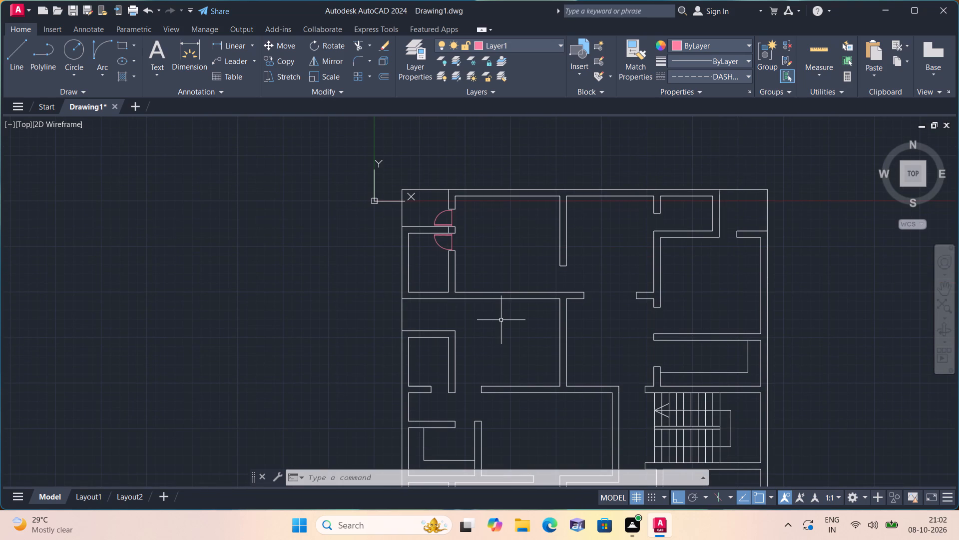
pyautogui.moveTo(501, 320); pyautogui.dragTo(448, 399, button='middle')
pyautogui.scroll(1, 527, 359)
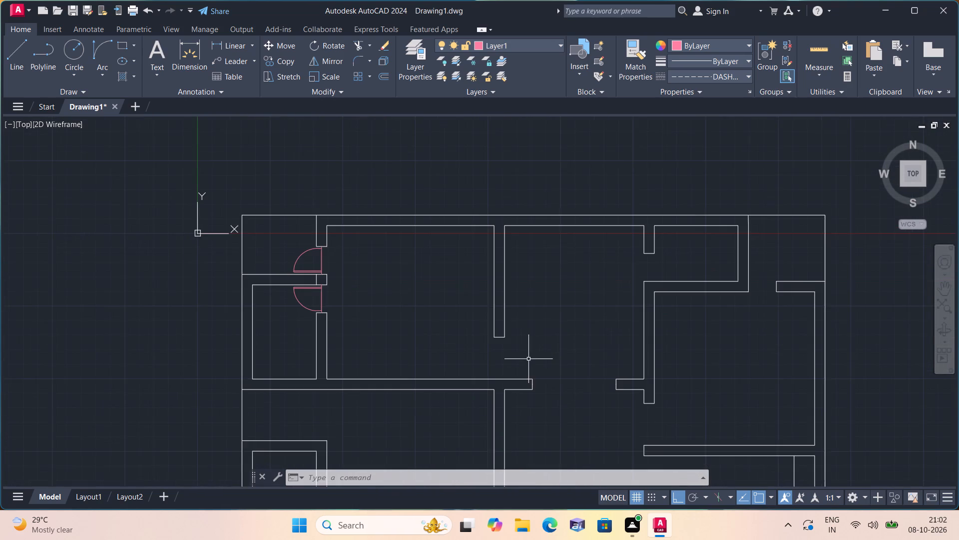
# Draw a 2" line downward from the midpoint of the end of the vertical wall between the two upper rooms.
pyautogui.moveTo(529, 359); pyautogui.dragTo(513, 284, button='middle')
pyautogui.scroll(-1, 513, 284)
pyautogui.write('l')
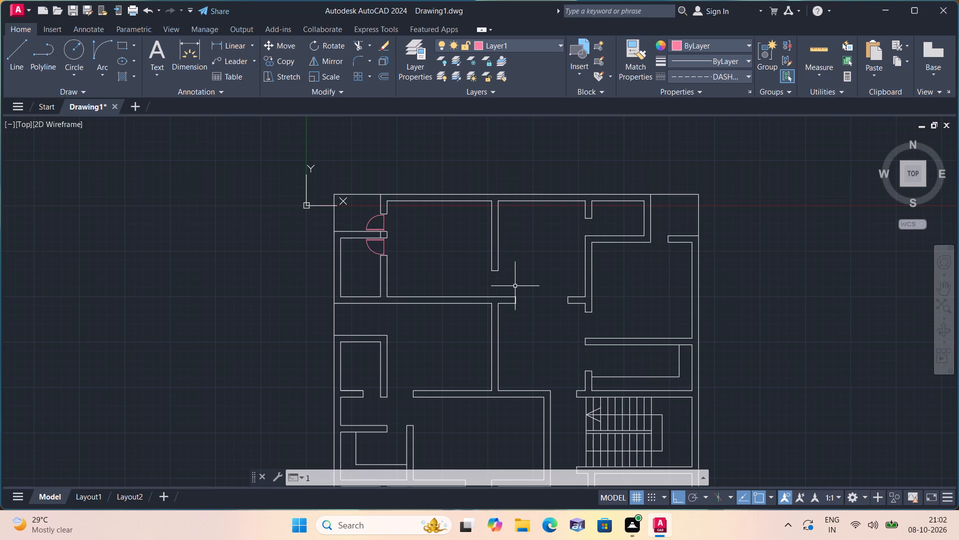
pyautogui.press('space')
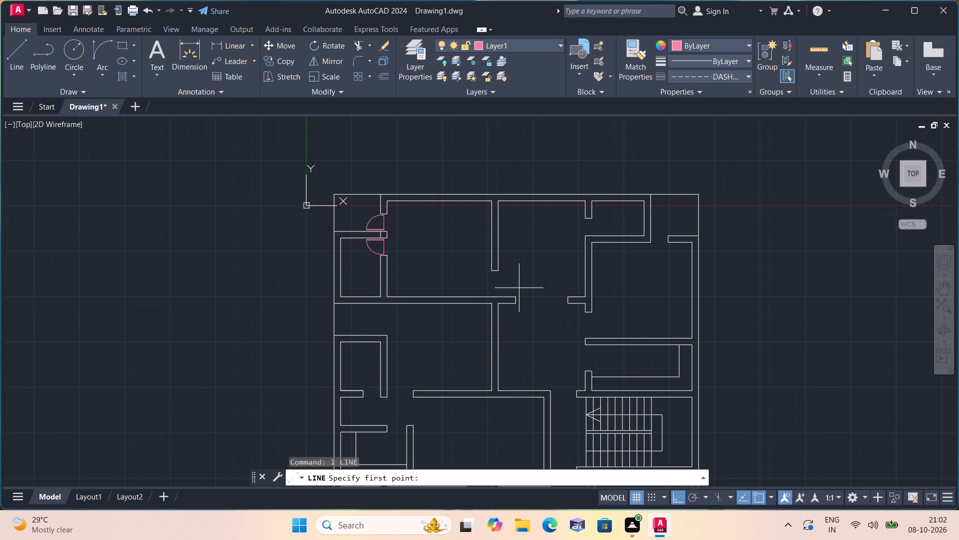
pyautogui.scroll(2, 492, 276)
pyautogui.click(496, 266)
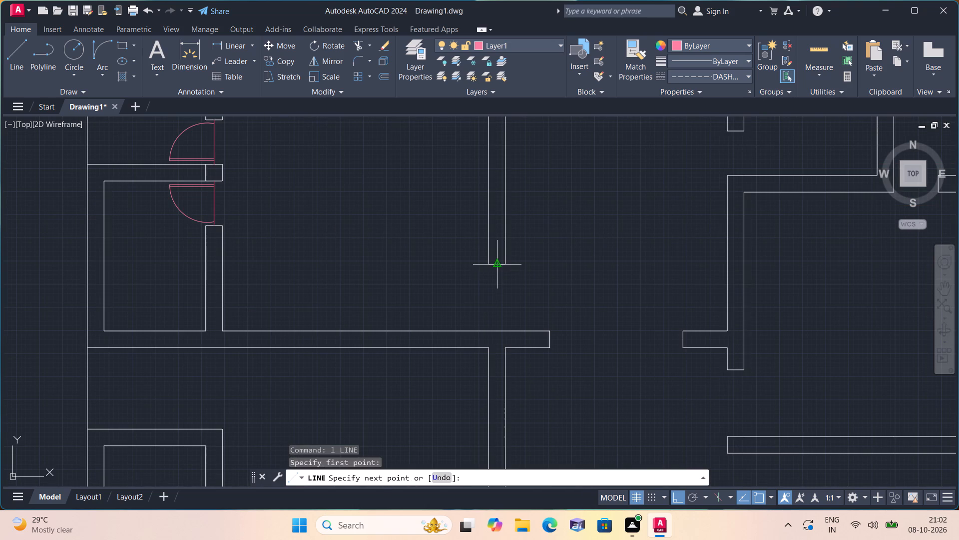
pyautogui.write("2'")
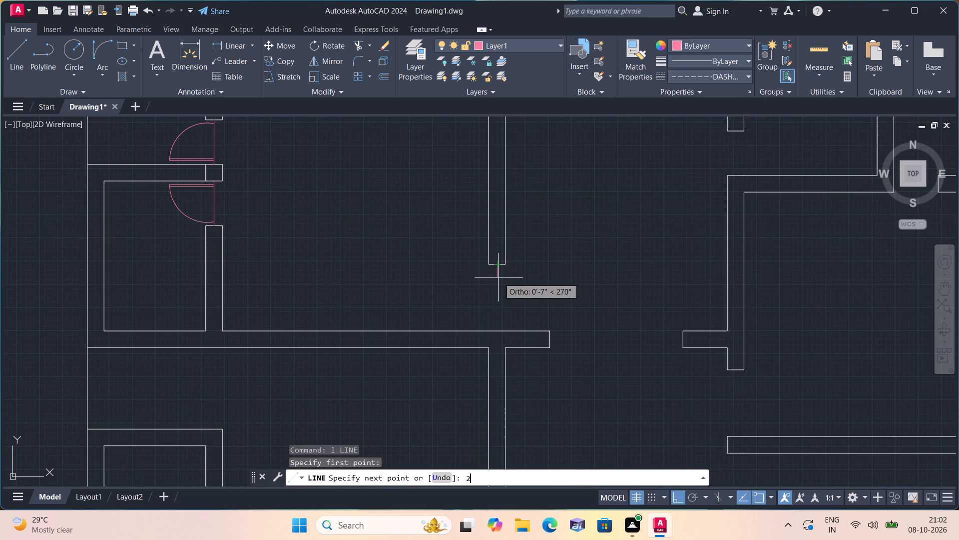
pyautogui.press('BackSpace')
pyautogui.hotkey('shift', '"')
pyautogui.press('space')
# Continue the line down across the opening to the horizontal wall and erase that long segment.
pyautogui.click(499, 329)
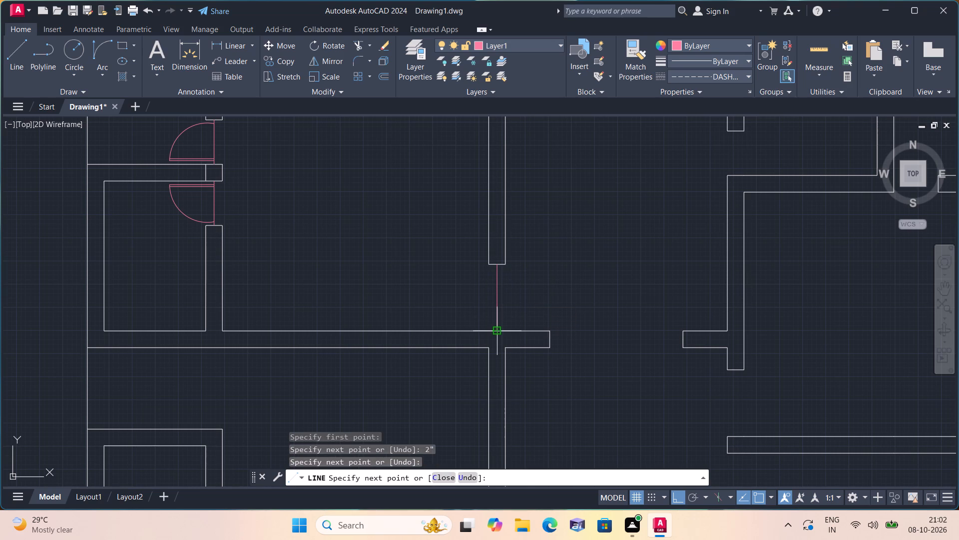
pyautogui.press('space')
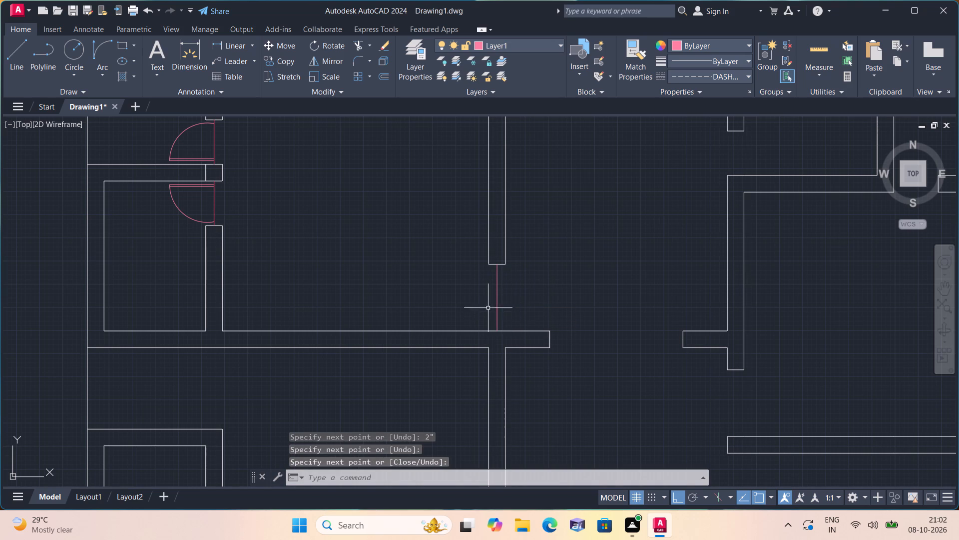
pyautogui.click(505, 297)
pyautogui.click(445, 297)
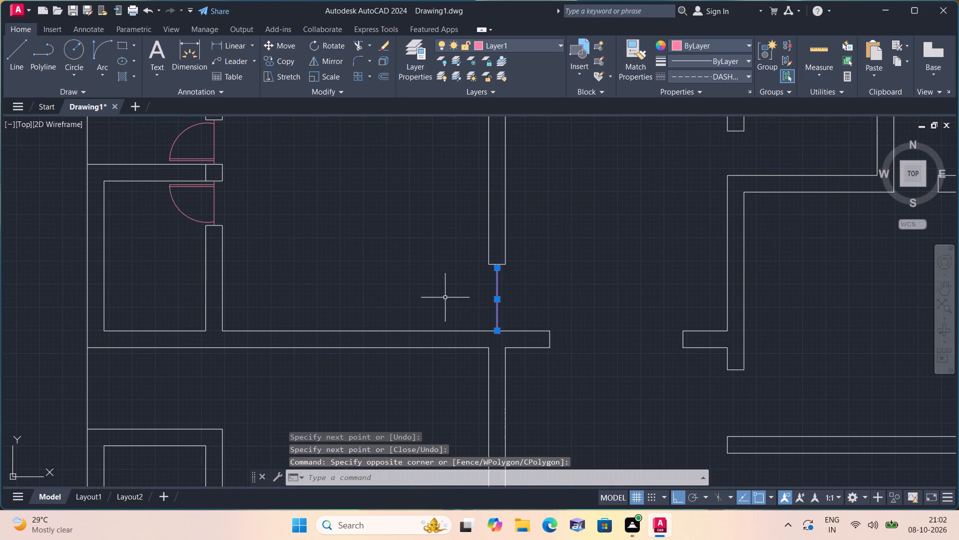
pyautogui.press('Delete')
# Draw a 2" line upward from the horizontal wall, aligned below the upper wall end's midpoint.
pyautogui.write('l')
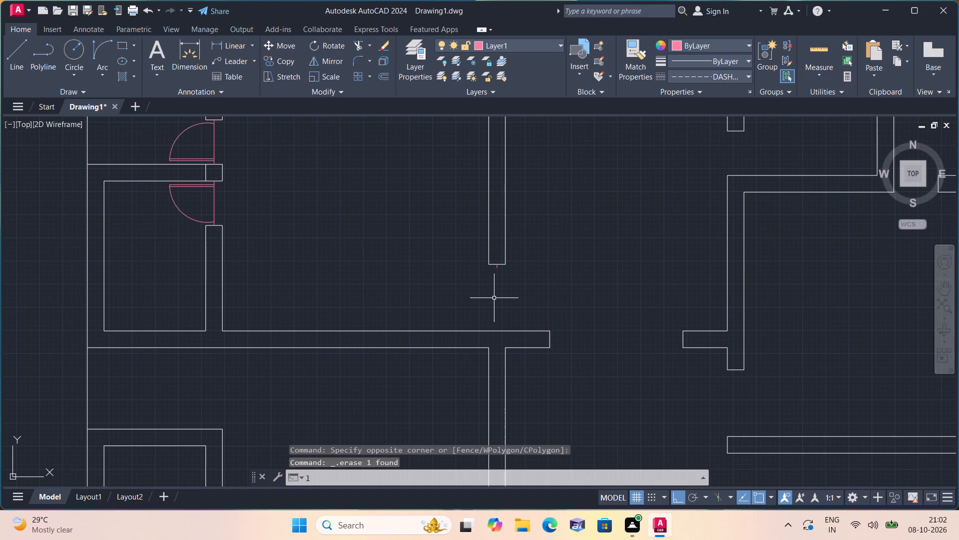
pyautogui.press('space')
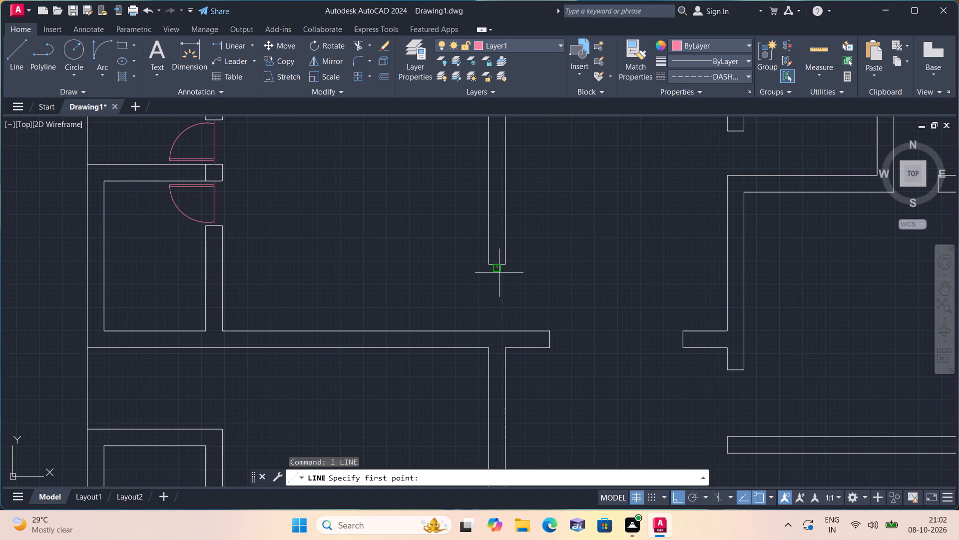
pyautogui.scroll(3, 499, 273)
pyautogui.moveTo(490, 303); pyautogui.dragTo(471, 224, button='middle')
pyautogui.scroll(-1, 479, 292)
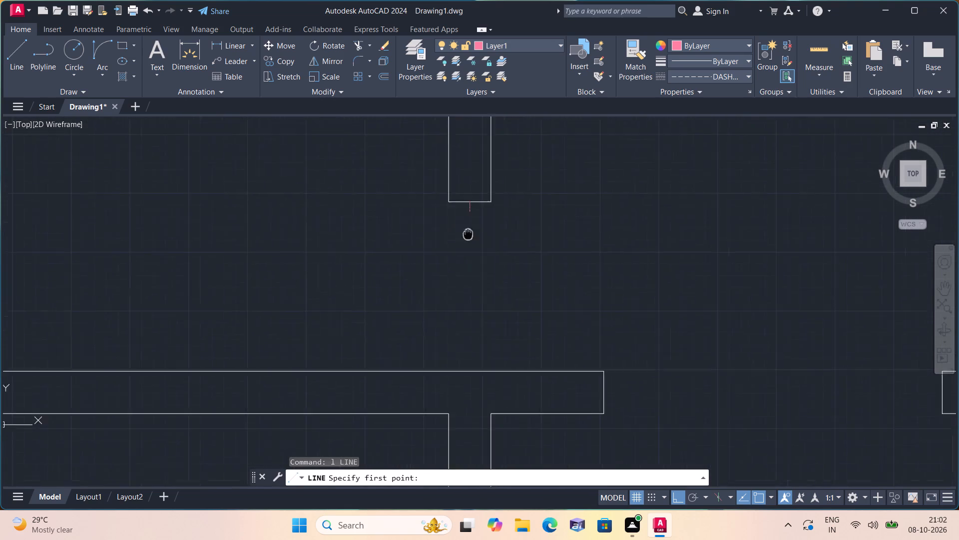
pyautogui.moveTo(471, 224); pyautogui.dragTo(485, 203, button='middle')
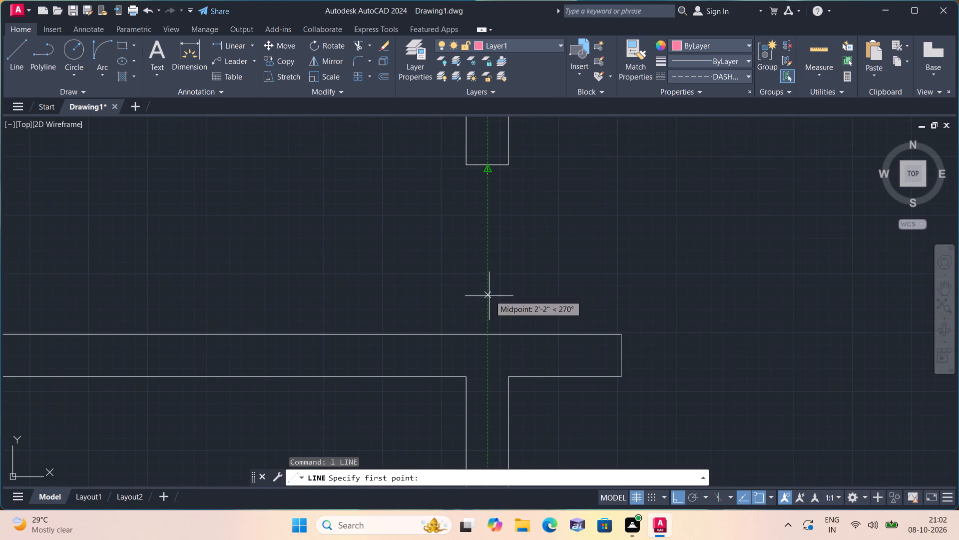
pyautogui.click(487, 335)
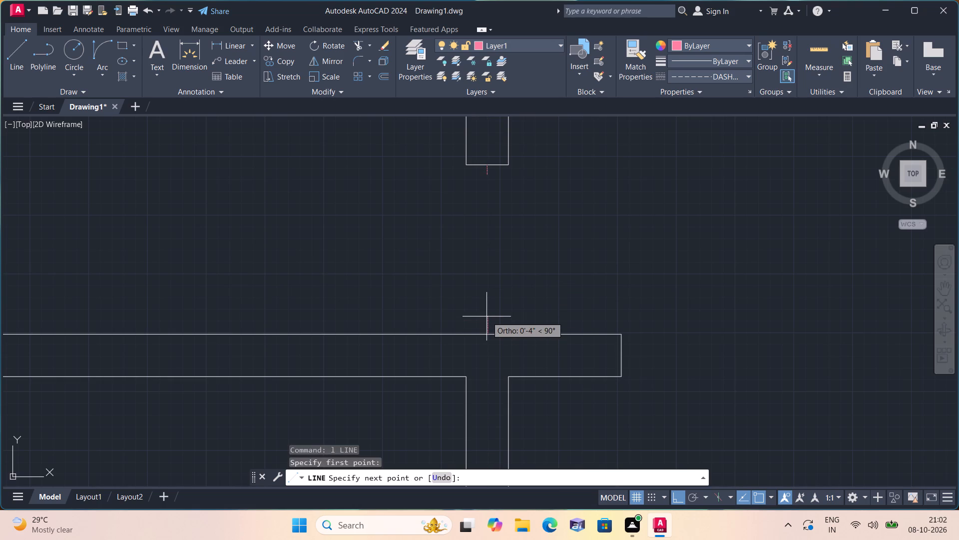
pyautogui.write('2"')
pyautogui.click(493, 316)
pyautogui.press('space')
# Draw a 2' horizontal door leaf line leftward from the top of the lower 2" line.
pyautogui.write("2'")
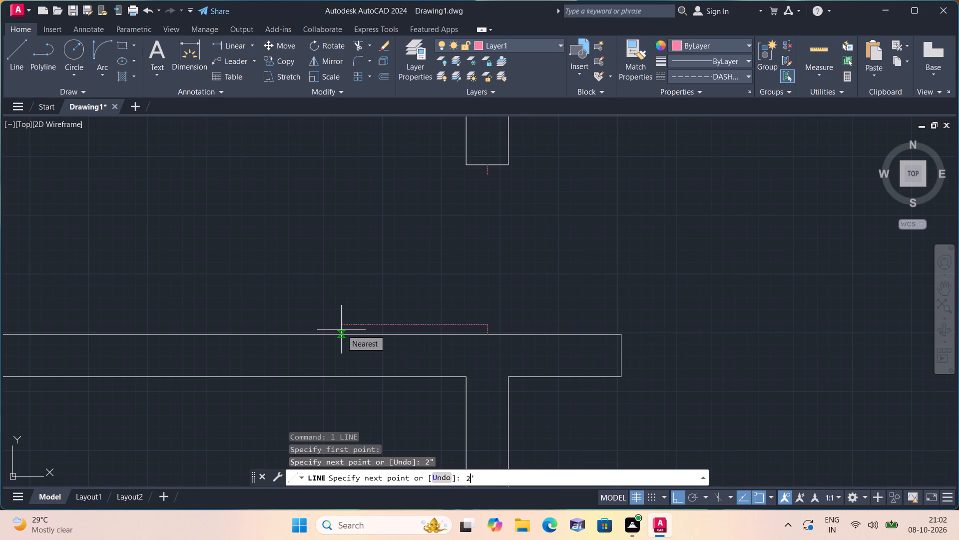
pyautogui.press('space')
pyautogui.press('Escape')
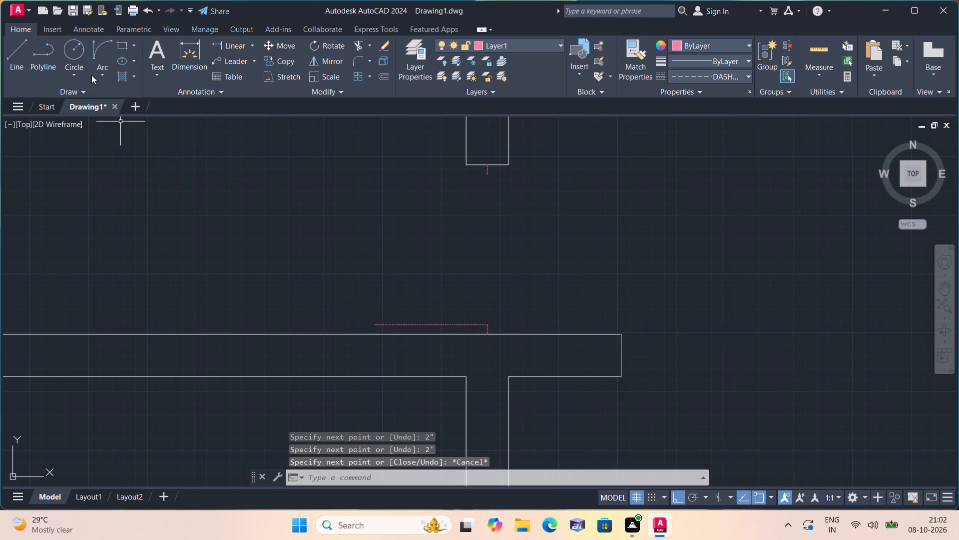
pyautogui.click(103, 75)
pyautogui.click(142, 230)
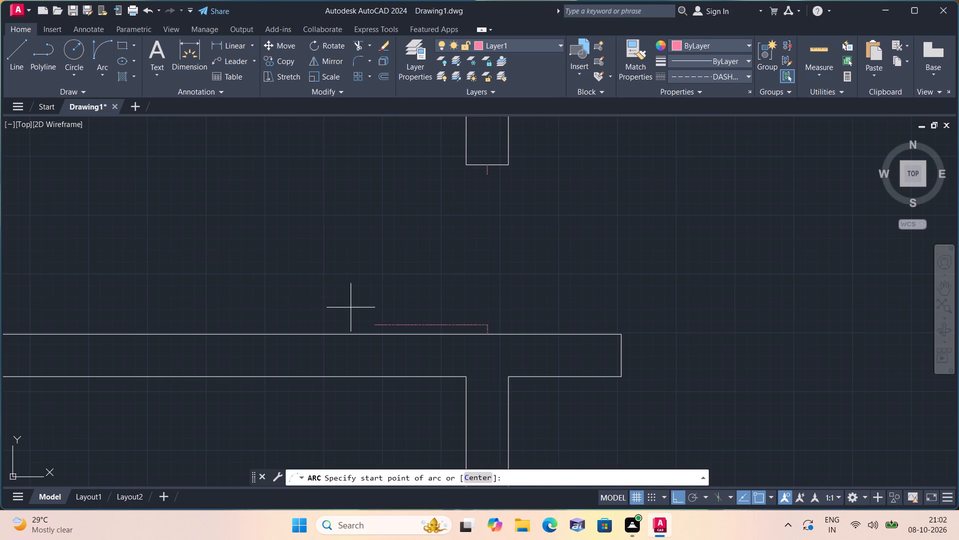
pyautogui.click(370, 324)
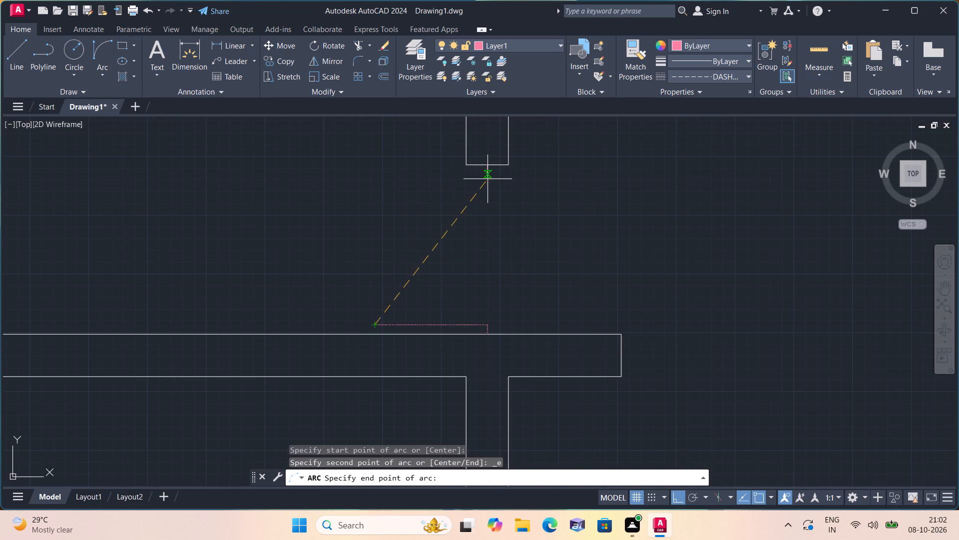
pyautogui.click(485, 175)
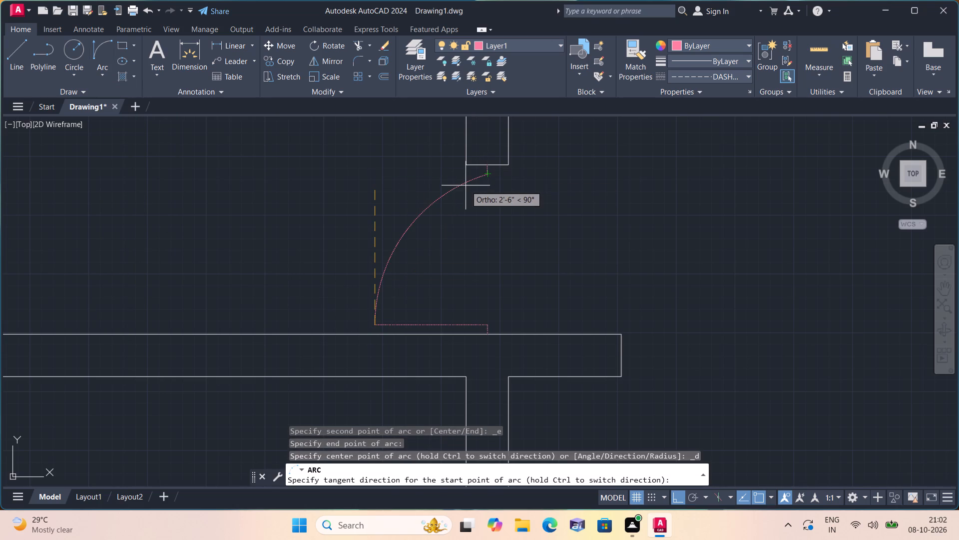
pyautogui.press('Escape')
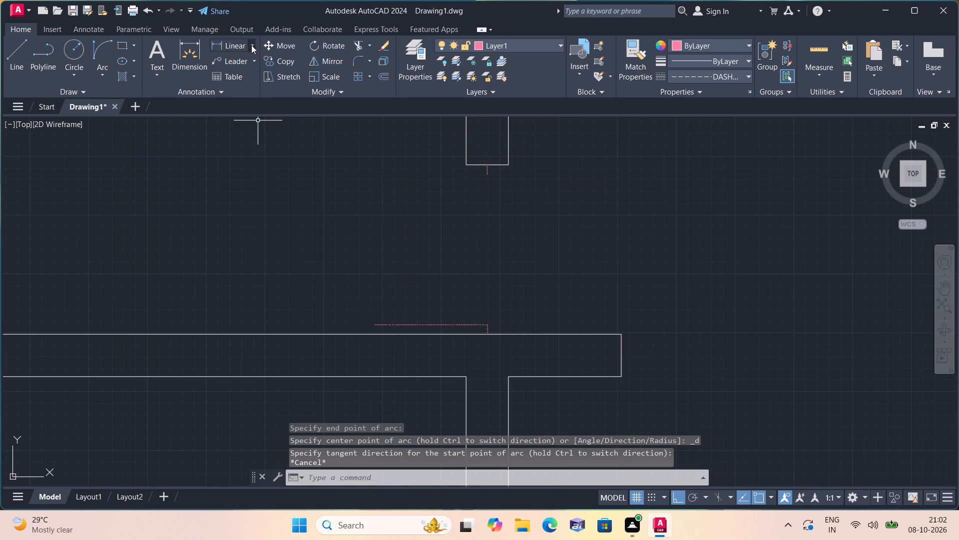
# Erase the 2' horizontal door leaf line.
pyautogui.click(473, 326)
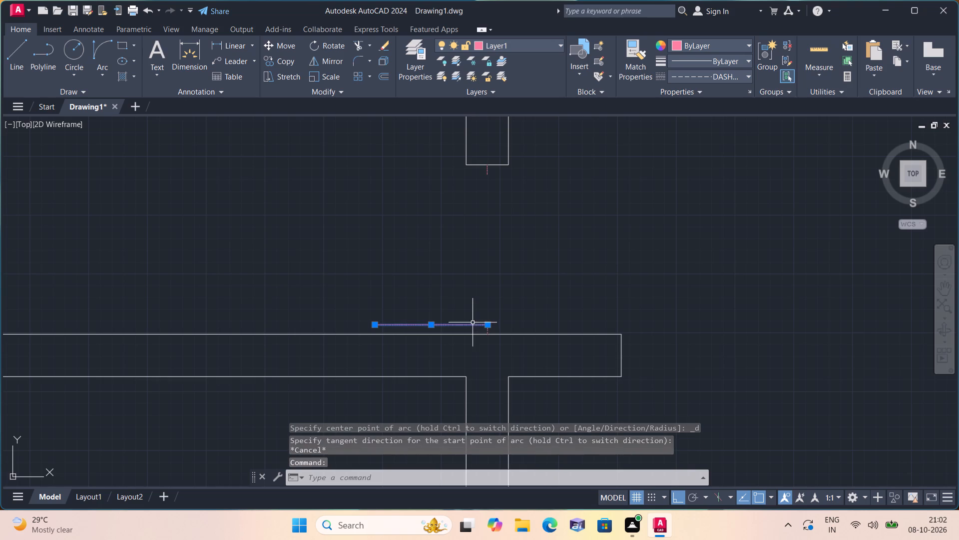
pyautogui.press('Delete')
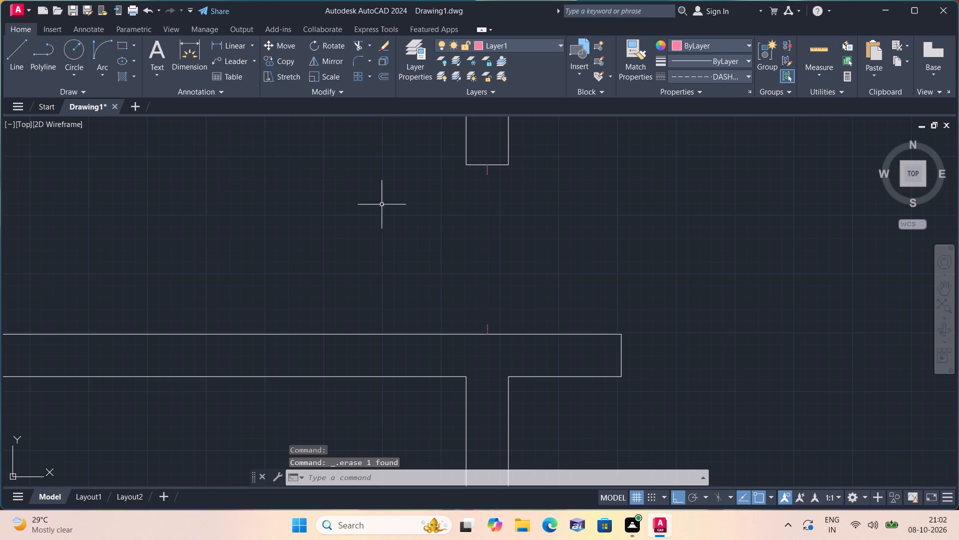
# Draw a 3' horizontal door leaf line leftward from the top of the lower 2" line.
pyautogui.write('l')
pyautogui.press('space')
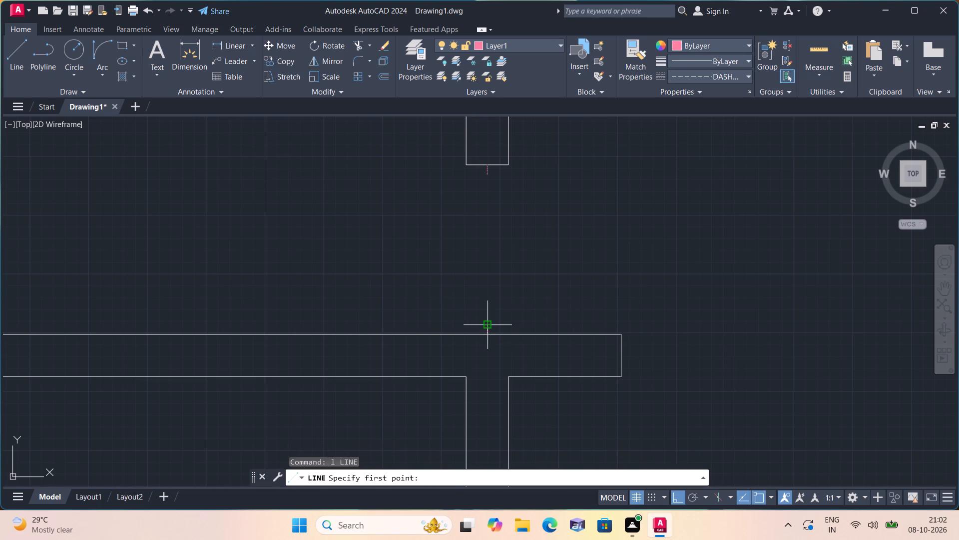
pyautogui.click(486, 322)
pyautogui.write("3'")
pyautogui.press('space')
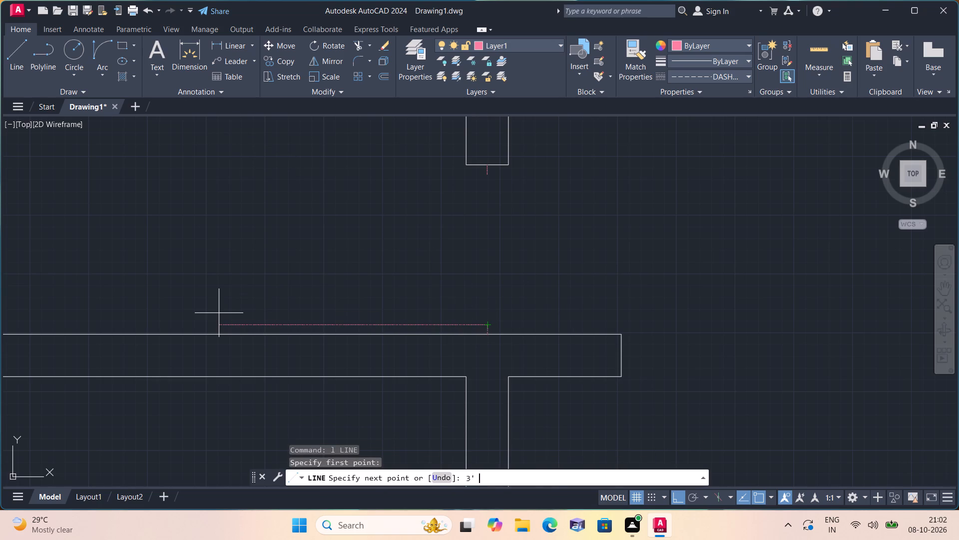
pyautogui.press('Escape')
# Draw a Start, End, Direction arc from the 3' leaf's free end to the upper 2" line's bottom, starting vertically upward.
pyautogui.click(100, 76)
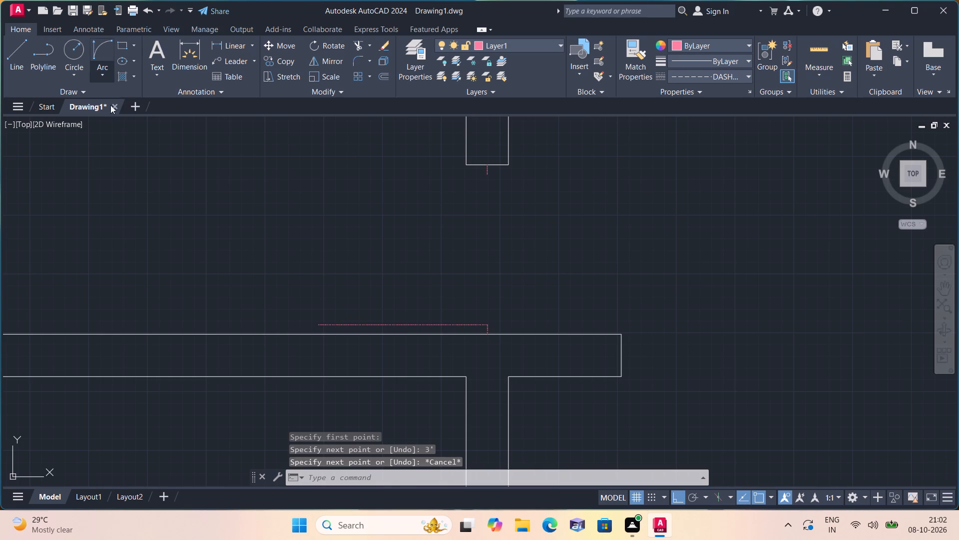
pyautogui.click(143, 223)
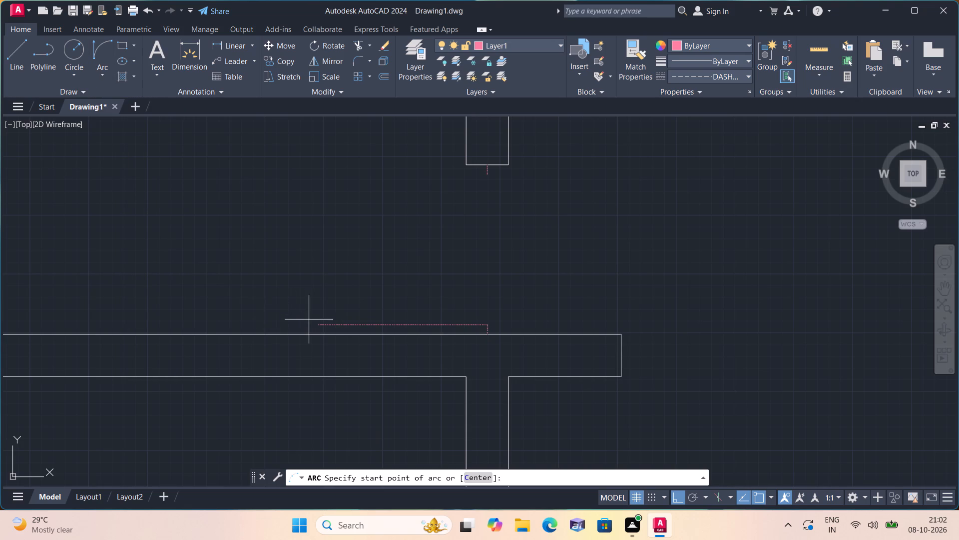
pyautogui.click(319, 323)
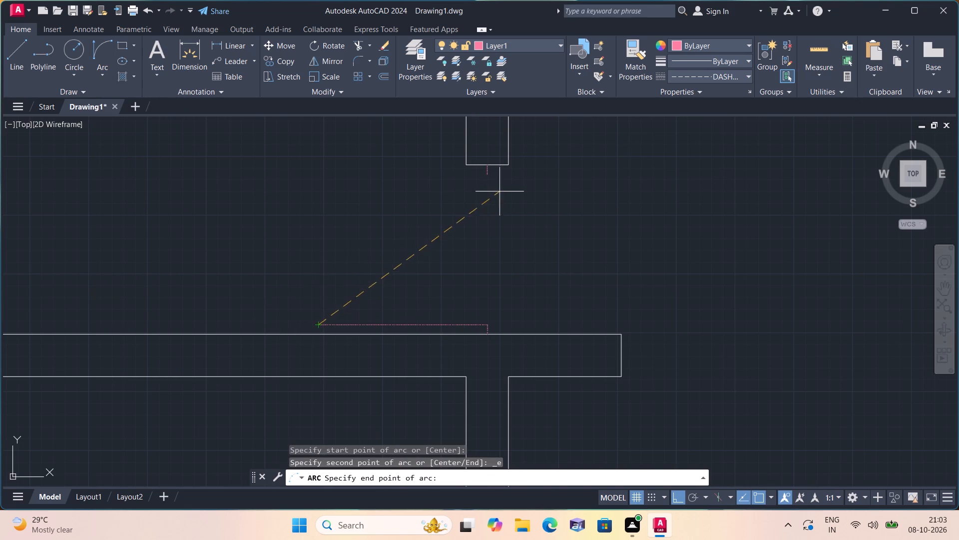
pyautogui.click(486, 177)
pyautogui.click(329, 196)
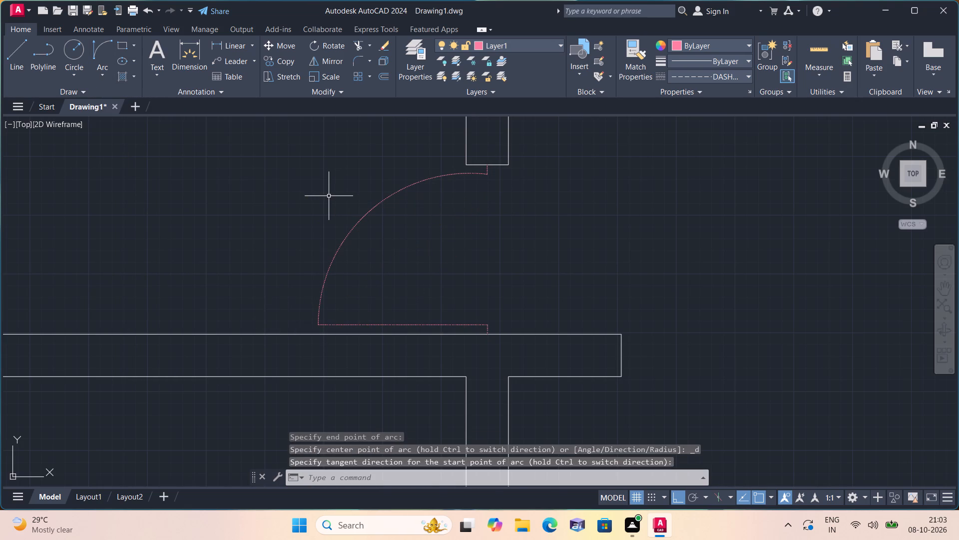
# Offset the 3' horizontal leaf line 1" upward, toward the inside of the swing arc.
pyautogui.write('offset 1"')
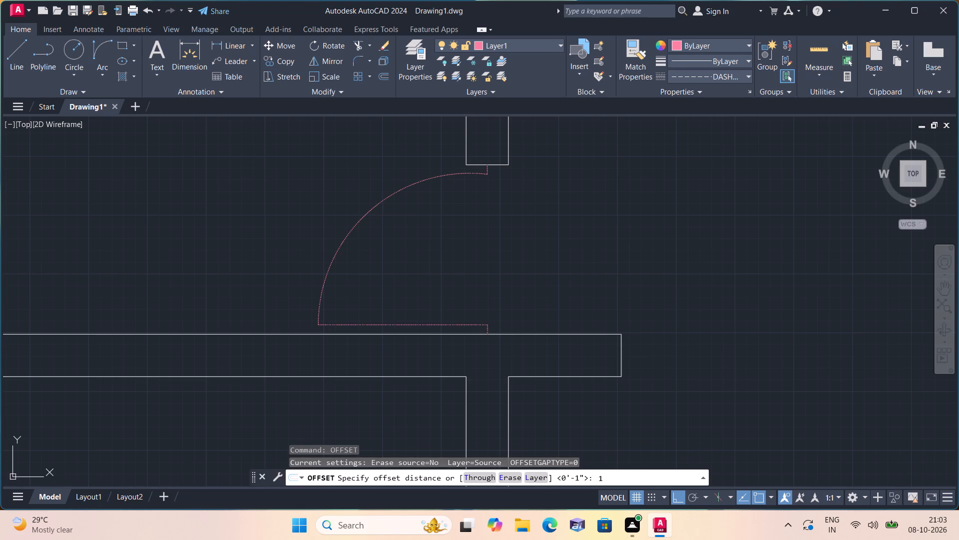
pyautogui.press('space')
pyautogui.click(431, 325)
pyautogui.click(433, 272)
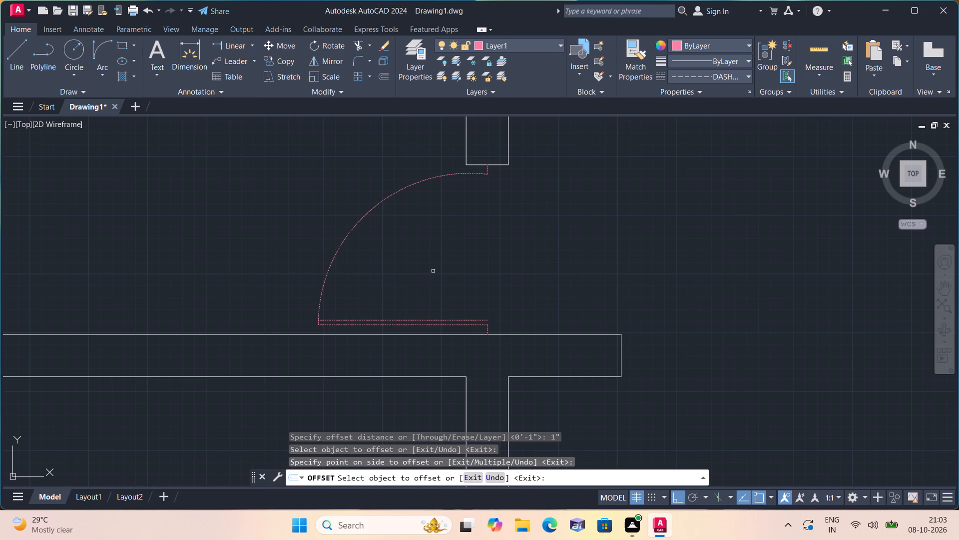
pyautogui.press('space')
# Draw a dashed line across the door opening from the leaf's hinge end to the upper 2" line's bottom.
pyautogui.write('l')
pyautogui.press('space')
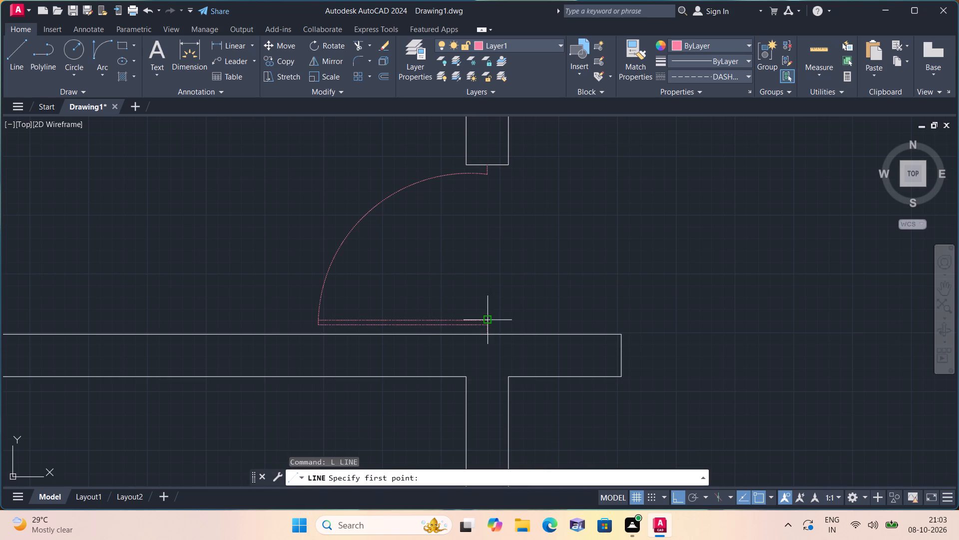
pyautogui.doubleClick(491, 323)
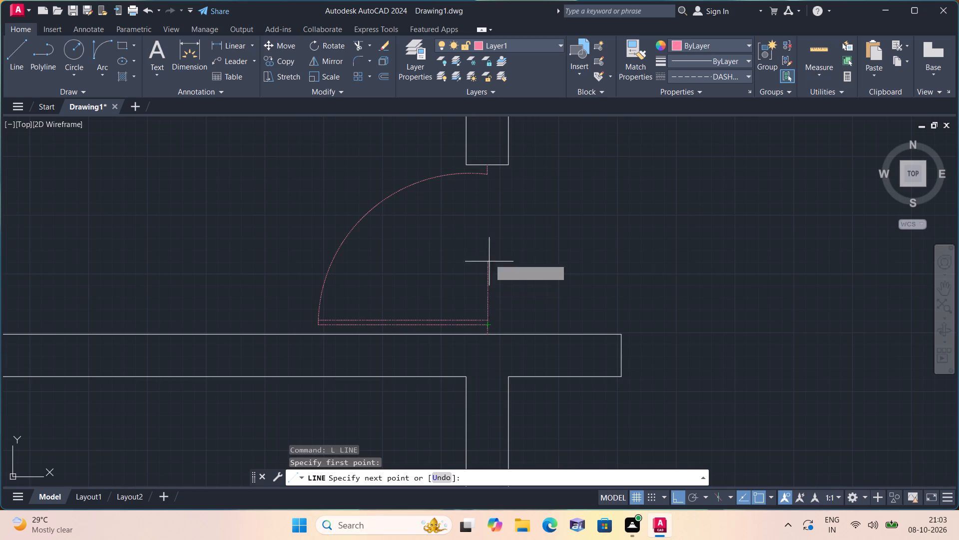
pyautogui.click(490, 177)
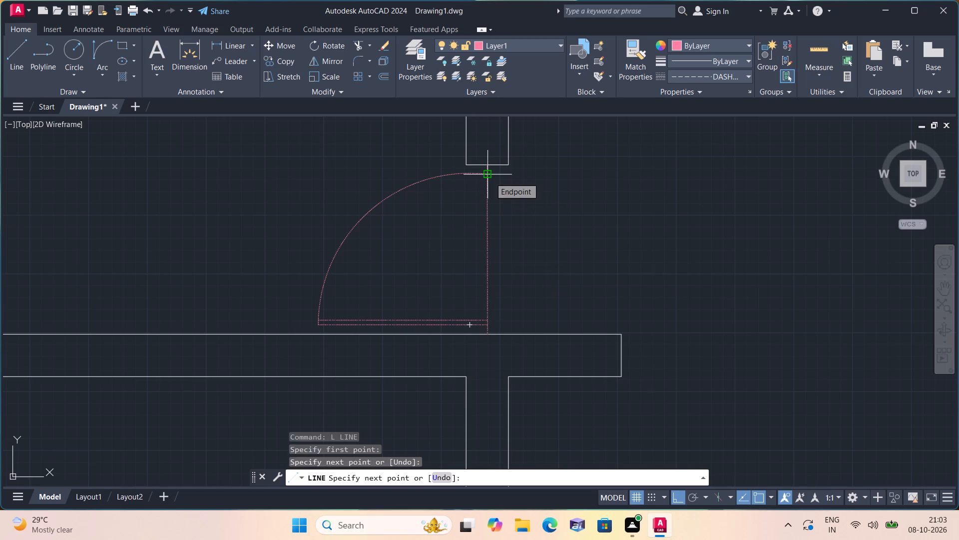
pyautogui.press('space')
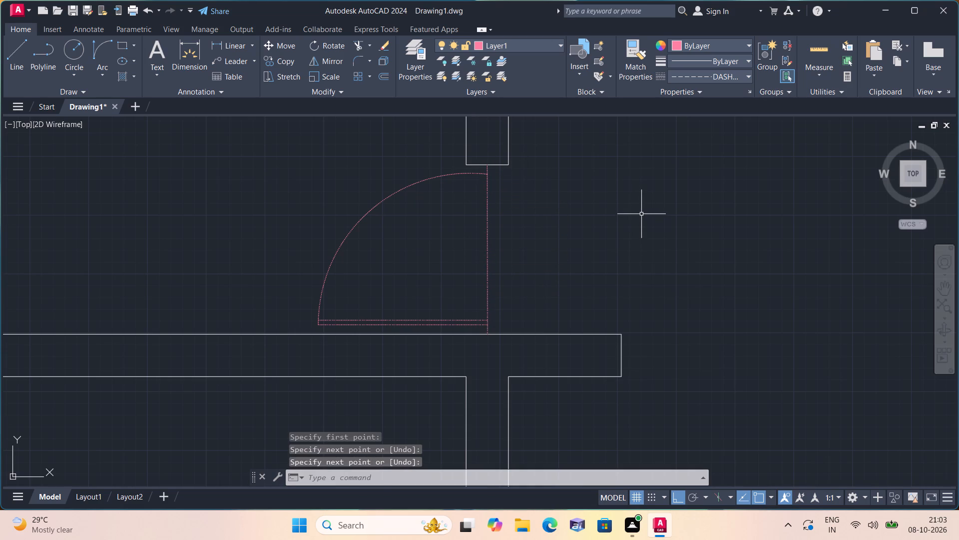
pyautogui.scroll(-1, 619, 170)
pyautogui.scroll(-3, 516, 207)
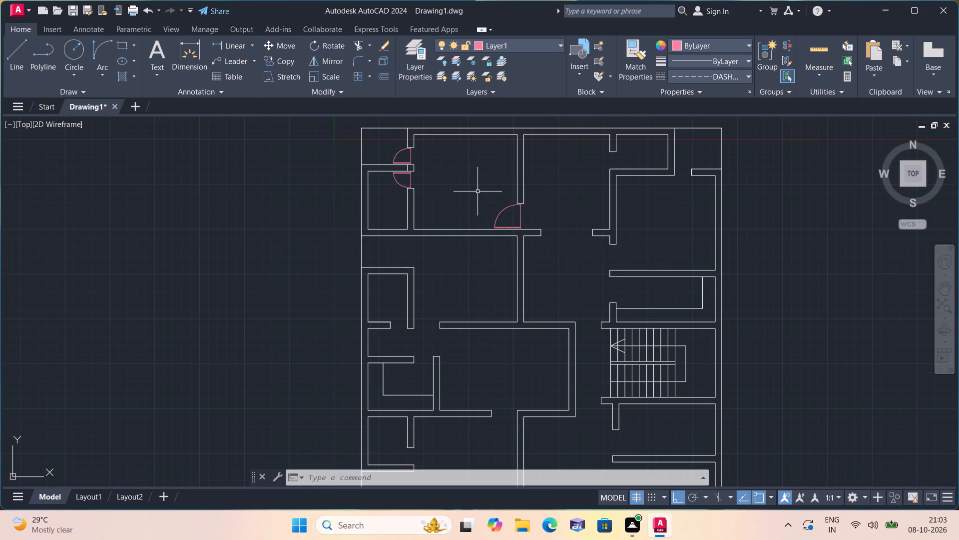
# Draw a 2" line downward from the midpoint of the upper wall end at the small top room's door opening.
pyautogui.moveTo(478, 191); pyautogui.dragTo(408, 248, button='middle')
pyautogui.moveTo(536, 214); pyautogui.dragTo(490, 234, button='middle')
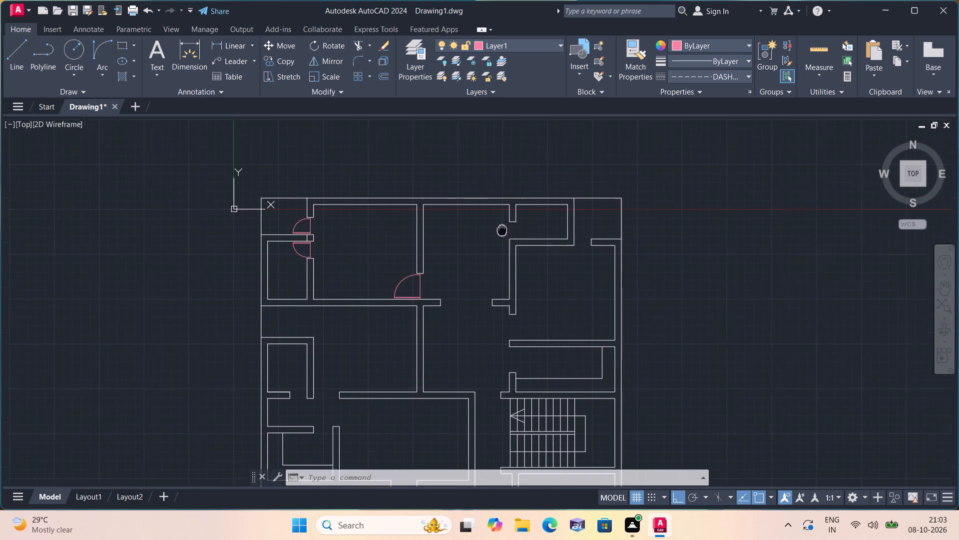
pyautogui.moveTo(490, 234); pyautogui.dragTo(412, 259, button='middle')
pyautogui.scroll(1, 433, 265)
pyautogui.moveTo(426, 265); pyautogui.dragTo(470, 249, button='middle')
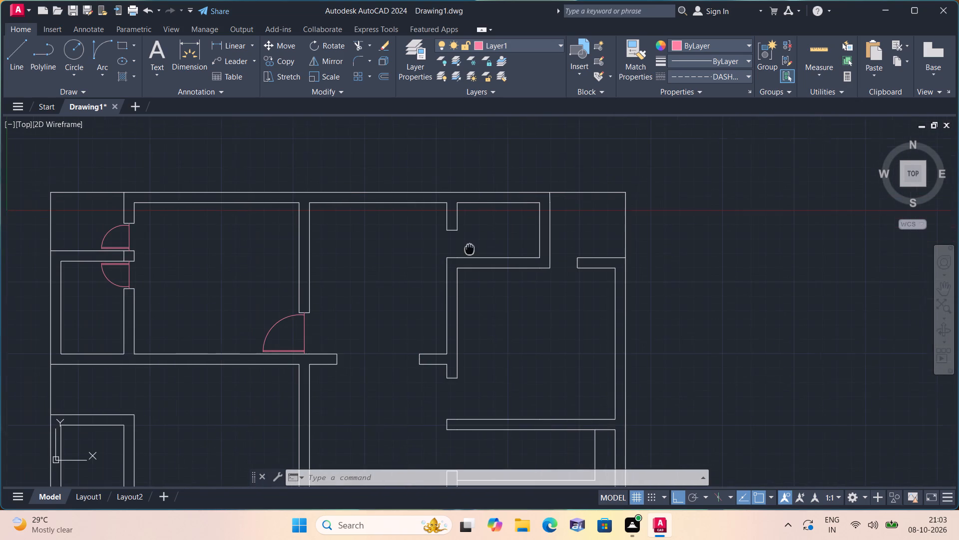
pyautogui.moveTo(470, 249); pyautogui.dragTo(470, 248, button='middle')
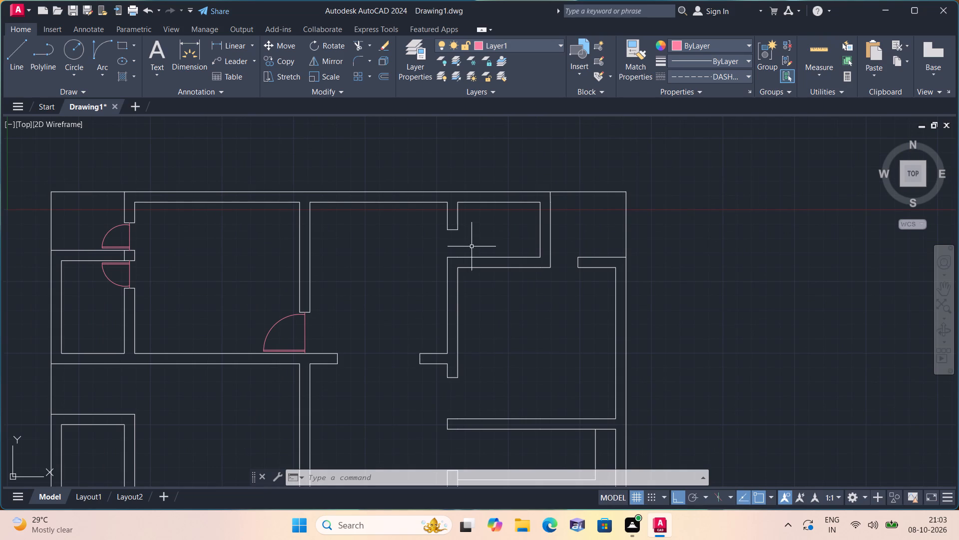
pyautogui.write('l')
pyautogui.press('space')
pyautogui.scroll(2, 447, 238)
pyautogui.click(457, 217)
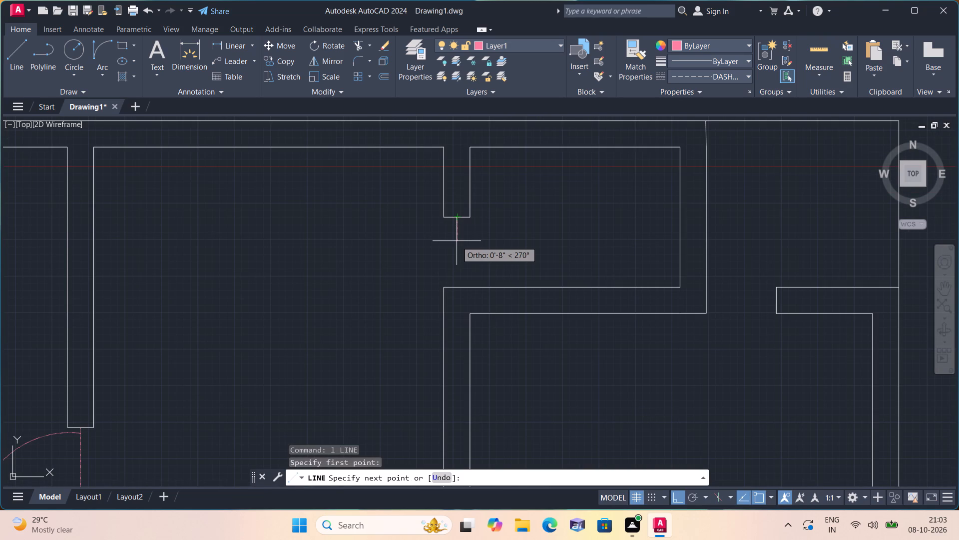
pyautogui.press('2')
pyautogui.hotkey('shift', '"')
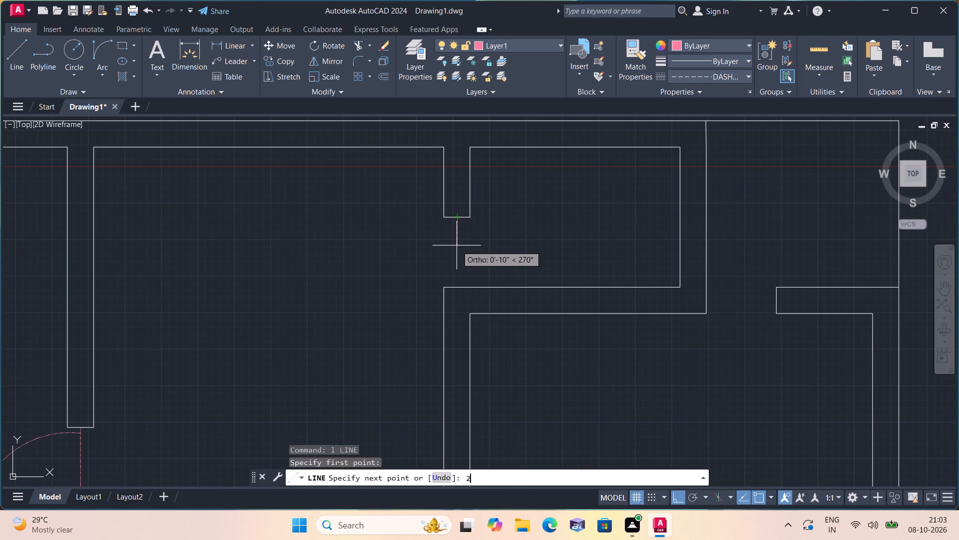
pyautogui.press('space')
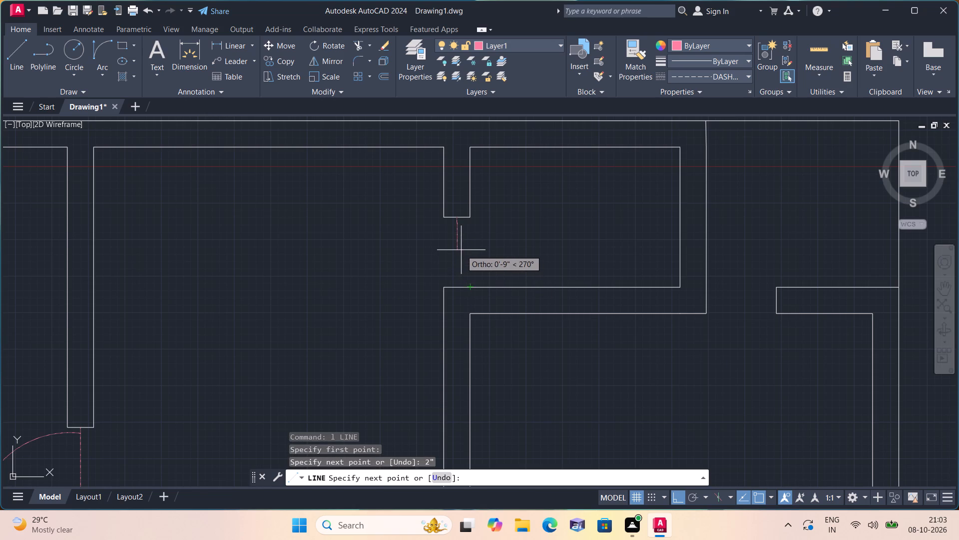
pyautogui.press('Escape')
# Draw a 2" line upward from the wall below, directly under the upper 2" line, continuing with a 2' door leaf line rightward.
pyautogui.press('space')
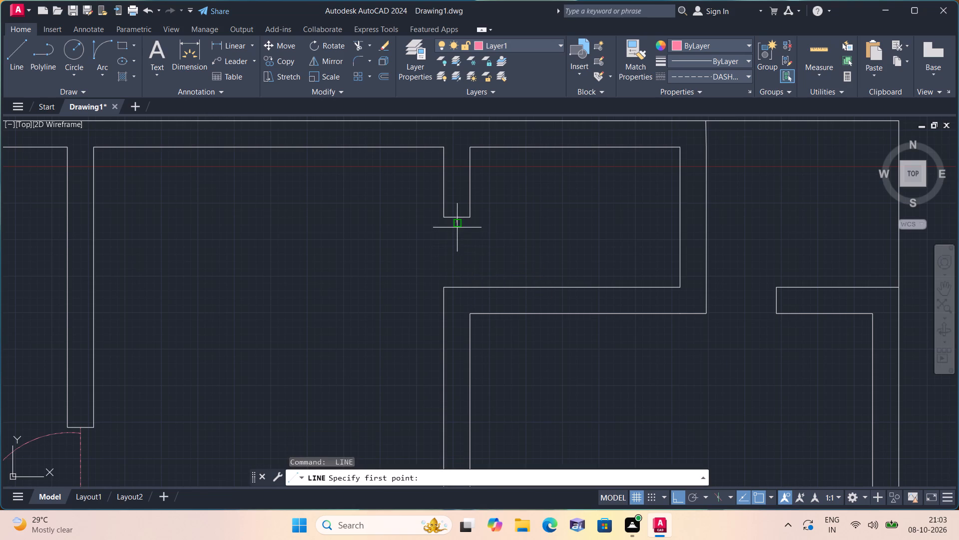
pyautogui.click(458, 285)
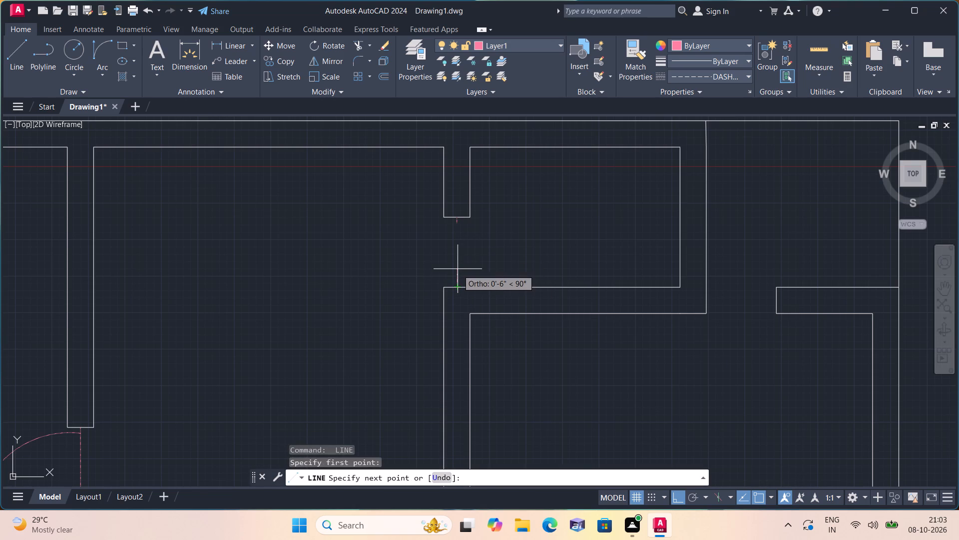
pyautogui.press('2')
pyautogui.hotkey('shift', '"')
pyautogui.press('space')
pyautogui.press('2')
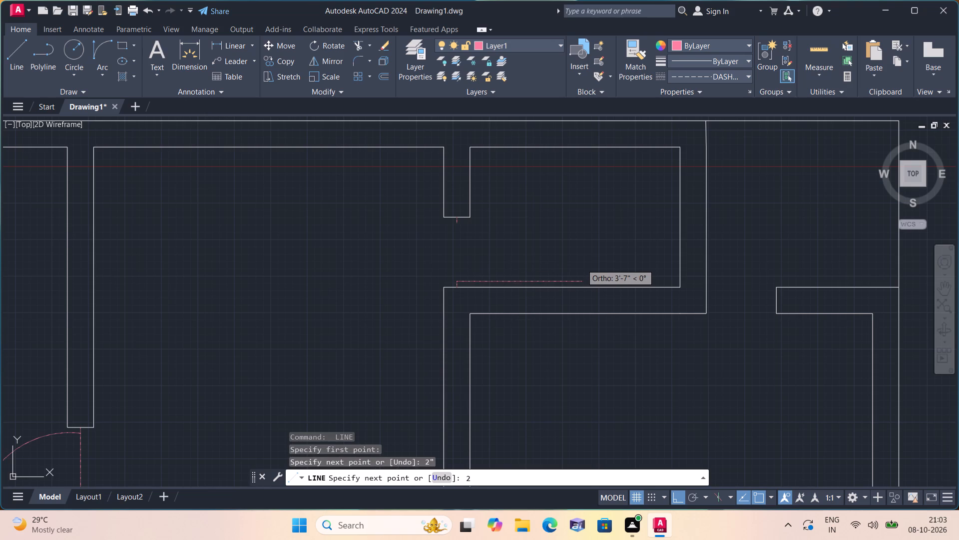
pyautogui.write("'")
pyautogui.press('space')
pyautogui.press('Escape')
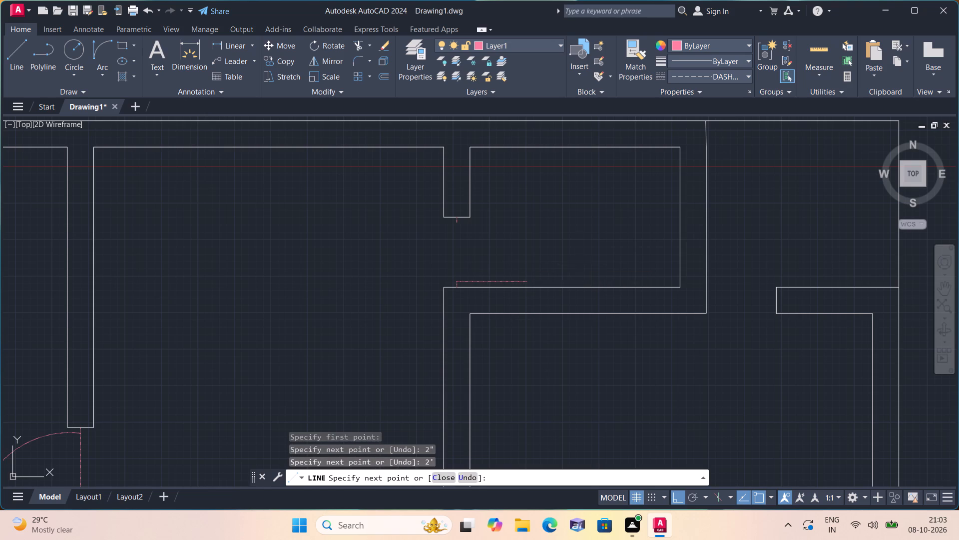
# Draw a Start, End, Direction arc from the 2' leaf's free end to the upper 2" line's bottom, starting vertically upward.
pyautogui.click(106, 76)
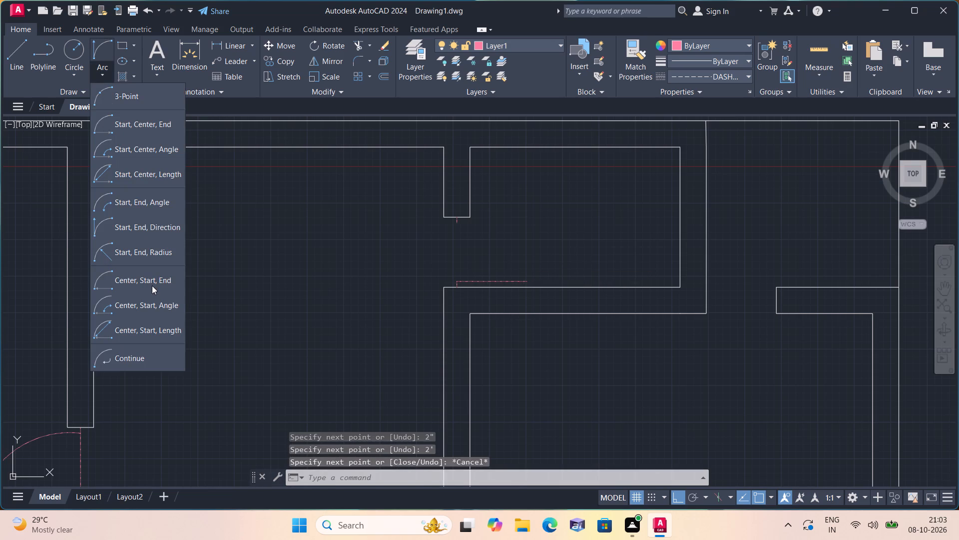
pyautogui.click(138, 222)
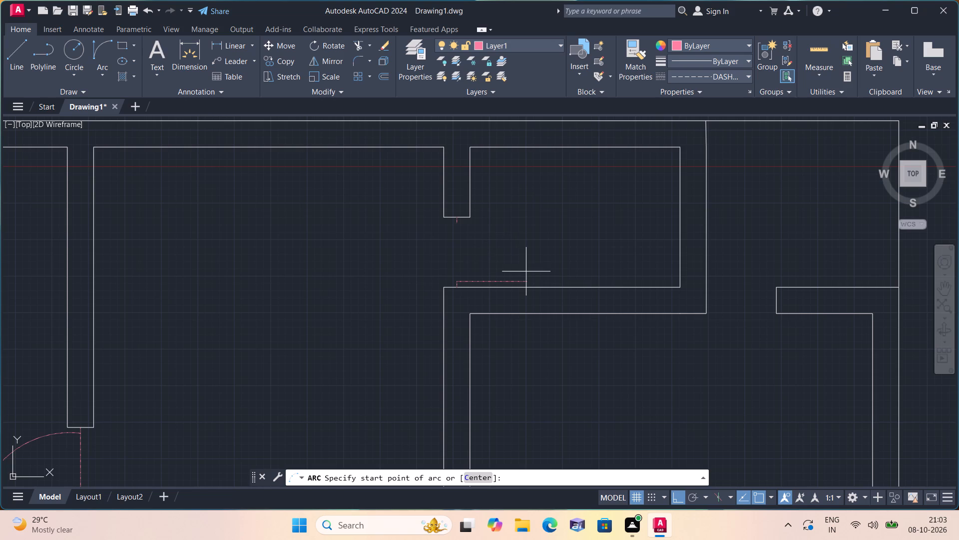
pyautogui.click(527, 279)
pyautogui.scroll(2, 461, 228)
pyautogui.click(452, 214)
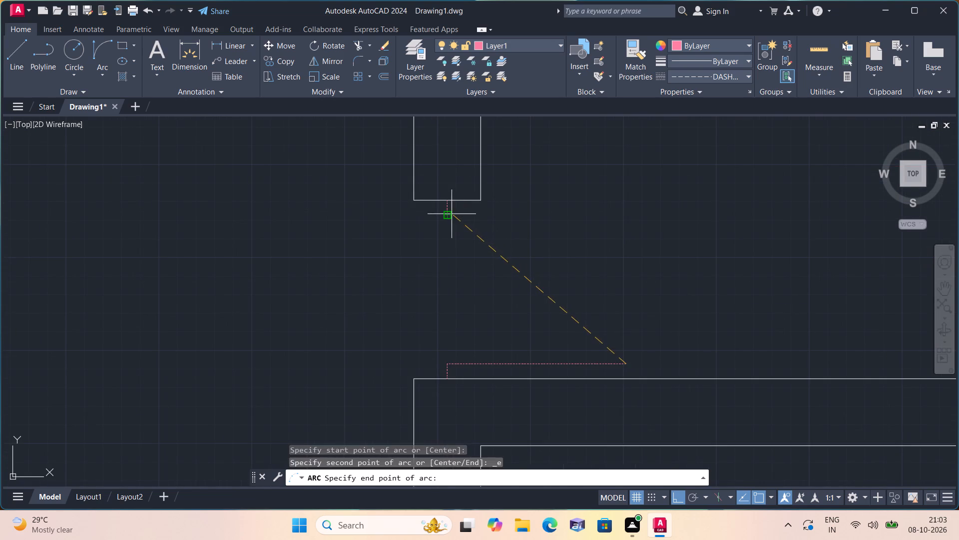
pyautogui.click(594, 214)
# Offset the 2' horizontal leaf line 1" upward, toward the inside of the swing arc.
pyautogui.scroll(-2, 594, 214)
pyautogui.press('o')
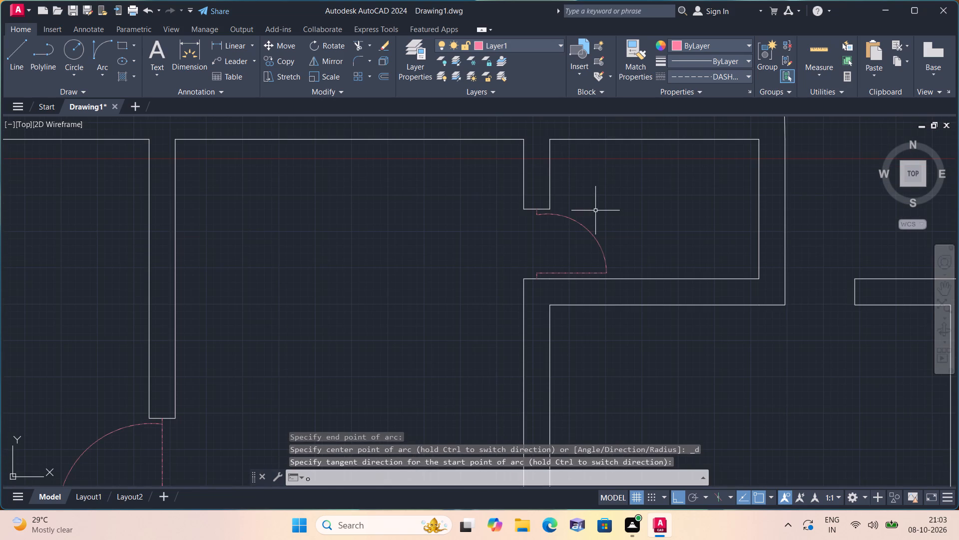
pyautogui.write('ffset 1"')
pyautogui.press('space')
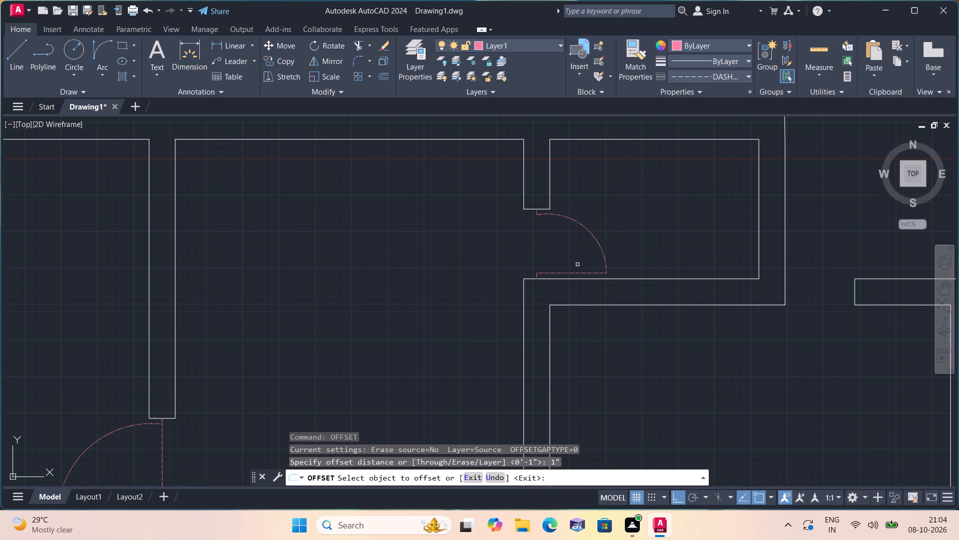
pyautogui.click(576, 272)
pyautogui.click(563, 248)
pyautogui.press('space')
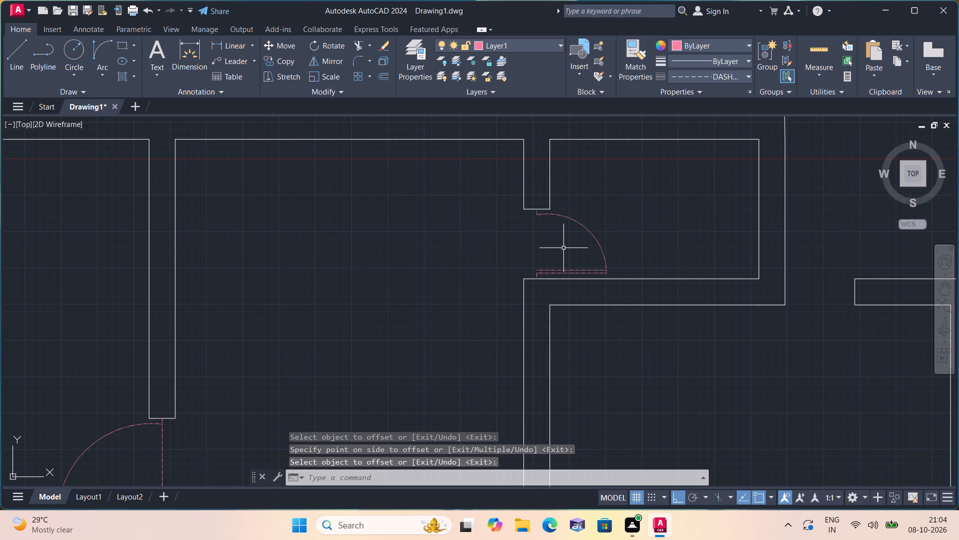
# Draw a dashed line across the door opening from the leaf's hinge end to the upper 2" line's bottom.
pyautogui.press('l')
pyautogui.press('space')
pyautogui.scroll(1, 542, 250)
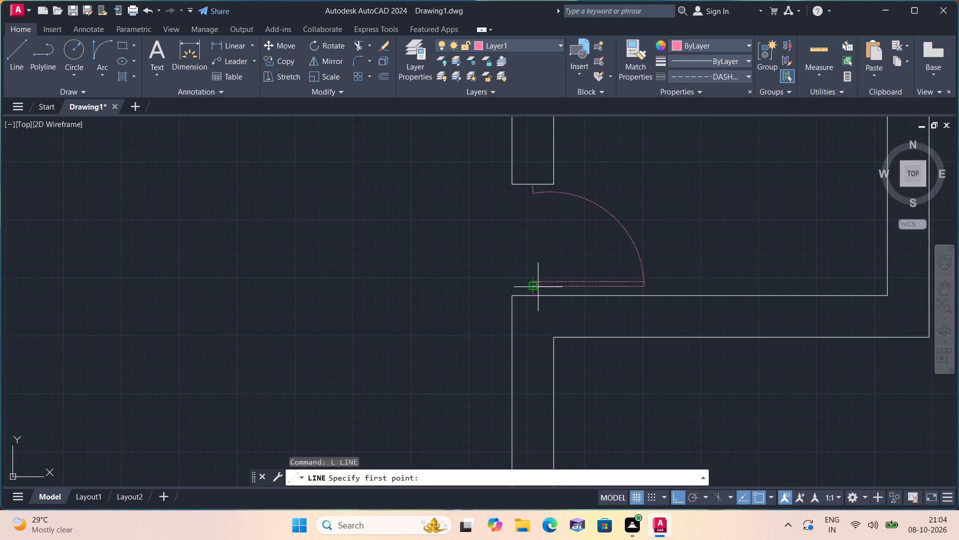
pyautogui.scroll(2, 531, 285)
pyautogui.click(537, 284)
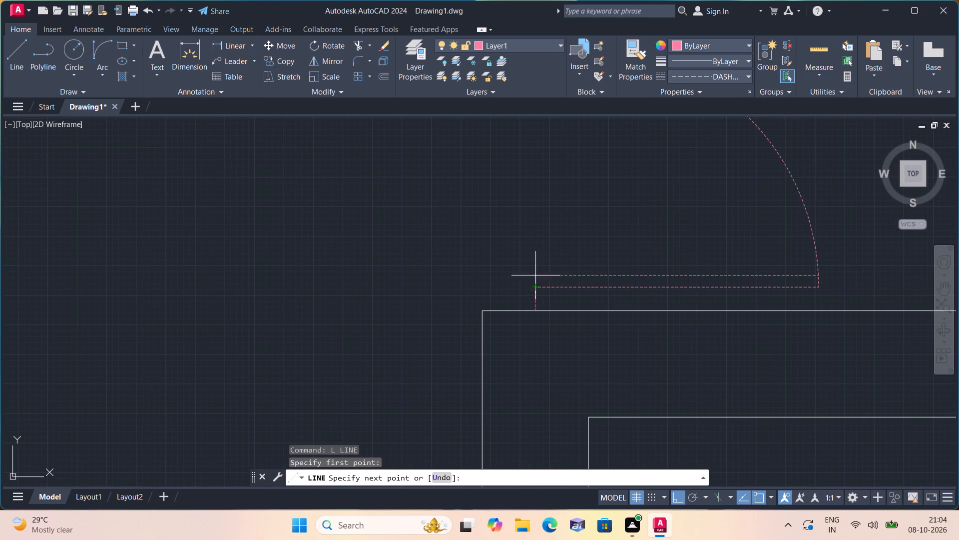
pyautogui.moveTo(521, 245); pyautogui.dragTo(540, 348, button='middle')
pyautogui.scroll(-1, 519, 246)
pyautogui.click(550, 224)
pyautogui.press('space')
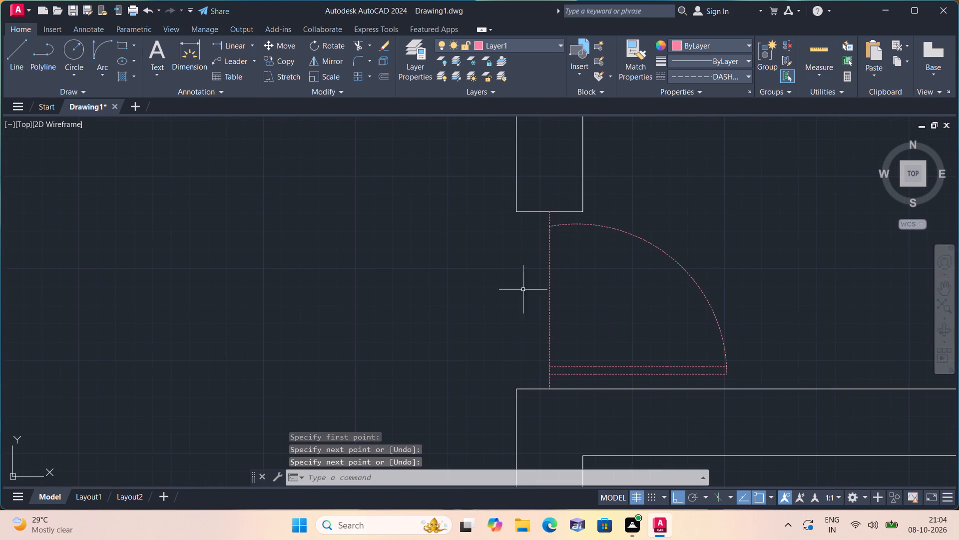
# Draw a 2" line leftward from the midpoint of the short wall end at the upper-right room's top door opening.
pyautogui.scroll(-2, 509, 296)
pyautogui.scroll(-1, 492, 336)
pyautogui.scroll(-2, 478, 264)
pyautogui.moveTo(437, 279); pyautogui.dragTo(445, 253, button='middle')
pyautogui.scroll(-1, 437, 265)
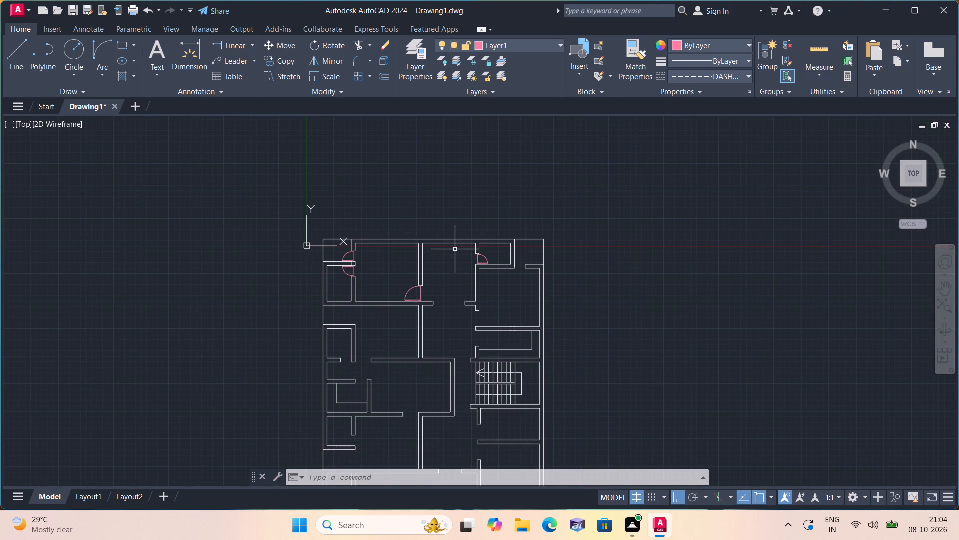
pyautogui.scroll(2, 371, 285)
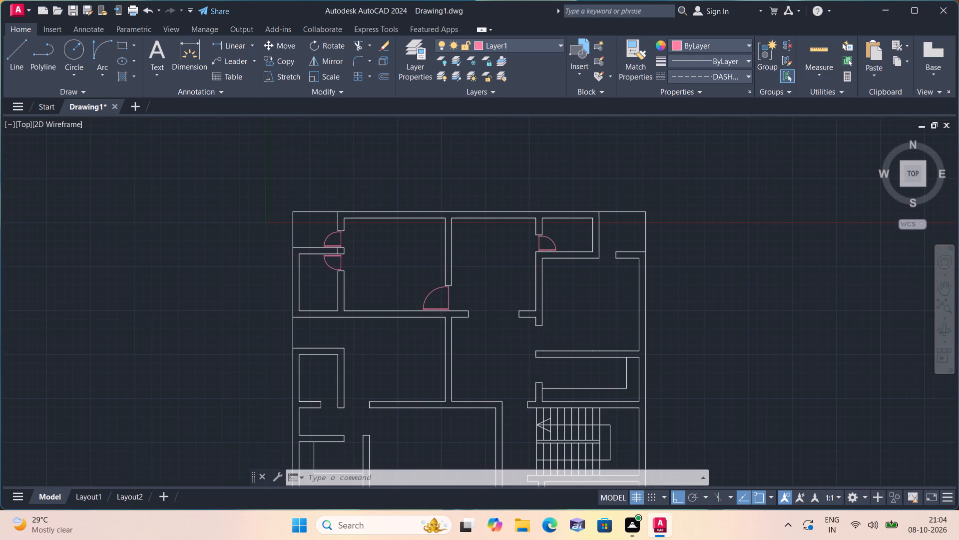
pyautogui.scroll(-1, 371, 285)
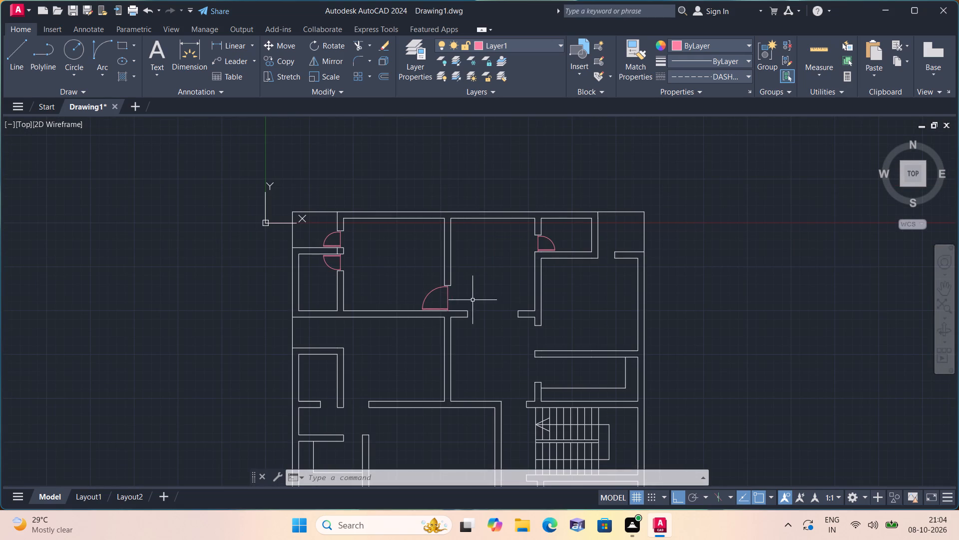
pyautogui.moveTo(481, 304); pyautogui.dragTo(383, 242, button='middle')
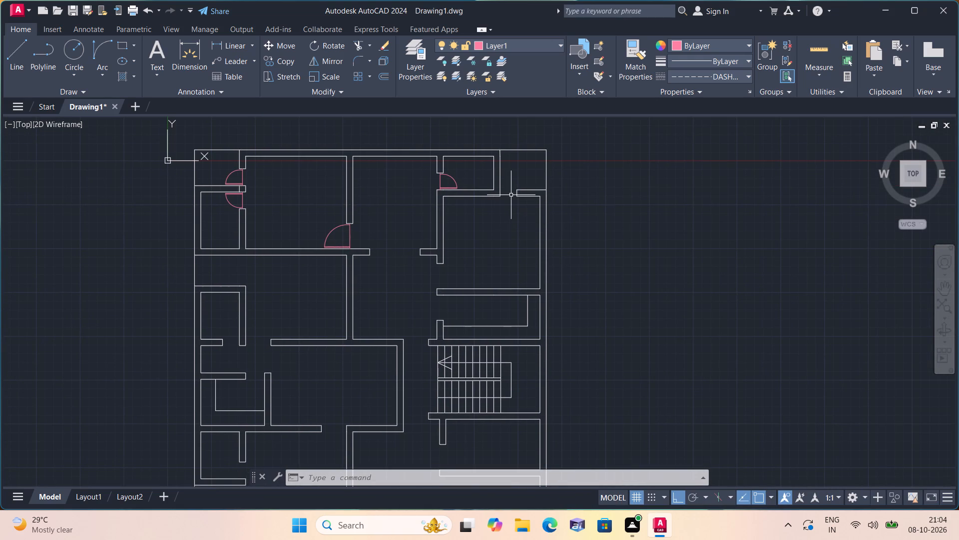
pyautogui.scroll(2, 525, 190)
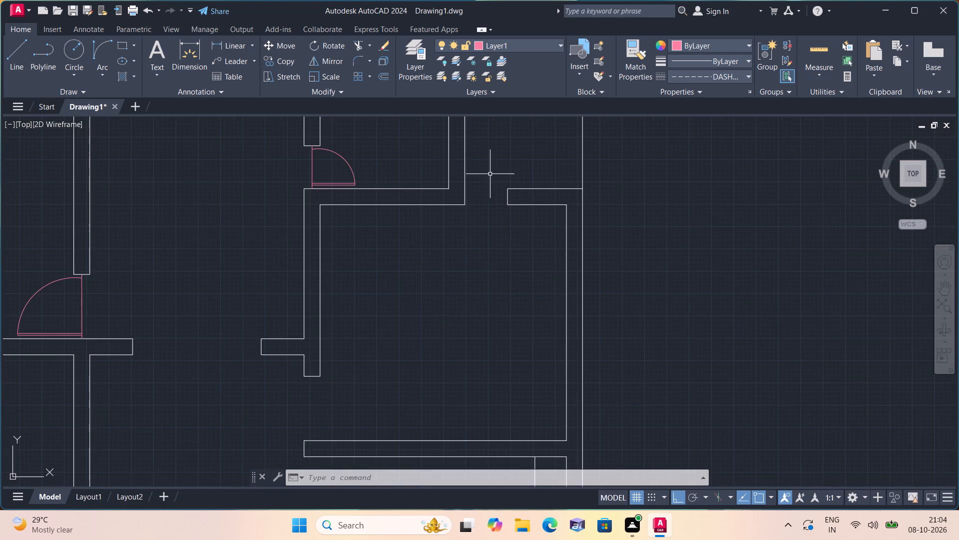
pyautogui.scroll(1, 490, 173)
pyautogui.write('l')
pyautogui.press('space')
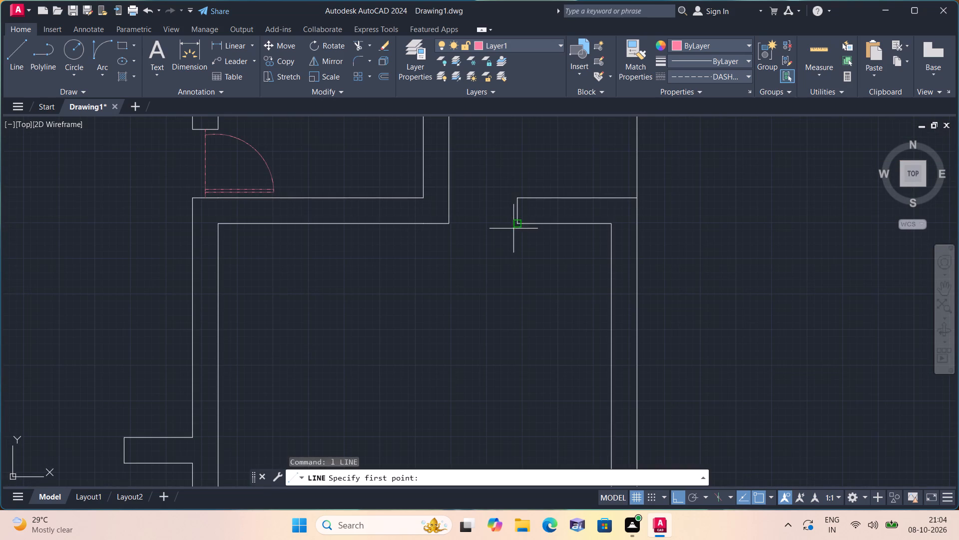
pyautogui.click(520, 213)
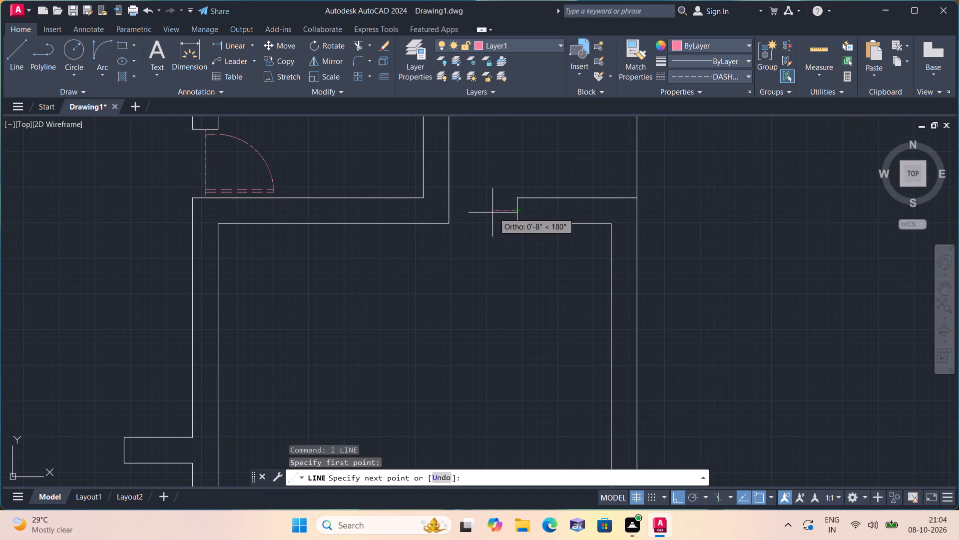
pyautogui.press('2')
pyautogui.write('"')
pyautogui.press('space')
pyautogui.press('Escape')
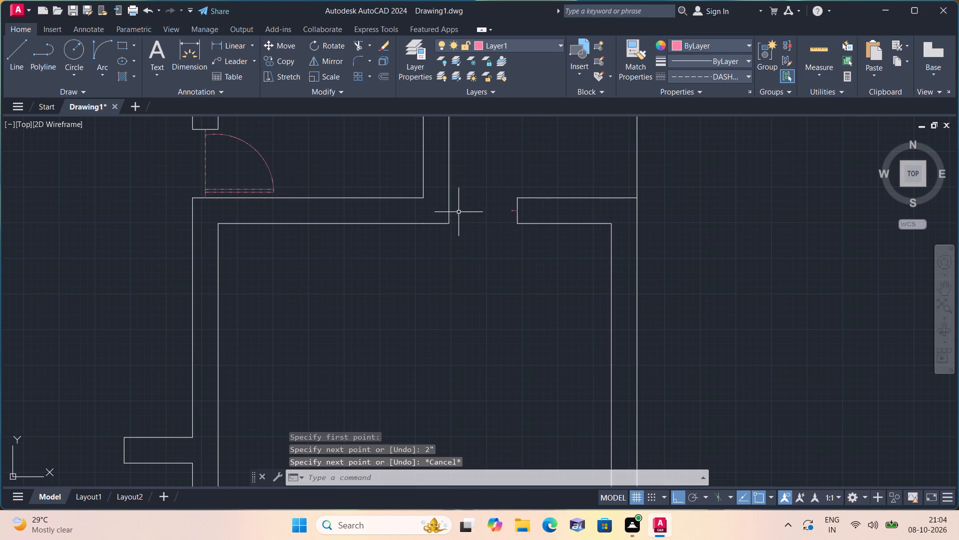
# Draw a 2" line rightward from the opposite wall face of this opening, continuing with a 2' door leaf line upward.
pyautogui.press('space')
pyautogui.scroll(1, 503, 215)
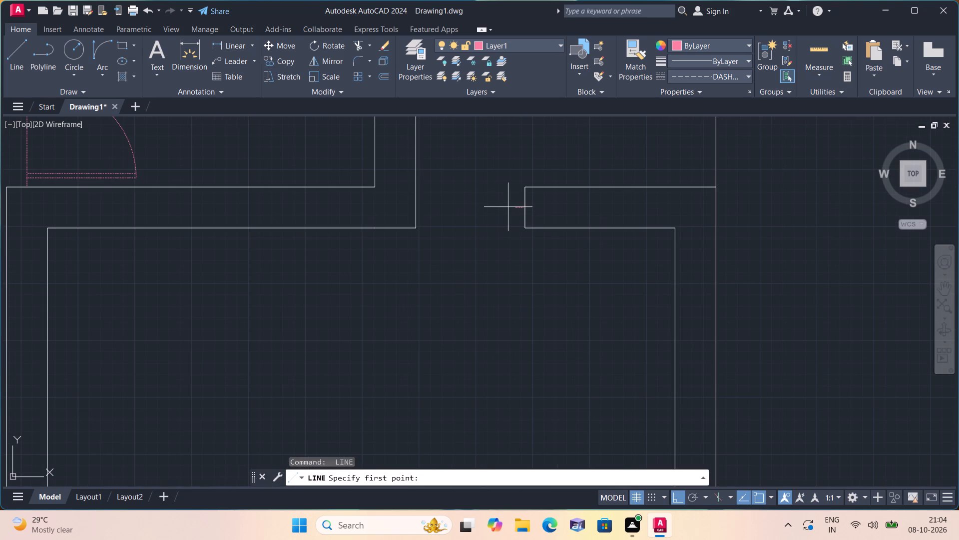
pyautogui.click(419, 208)
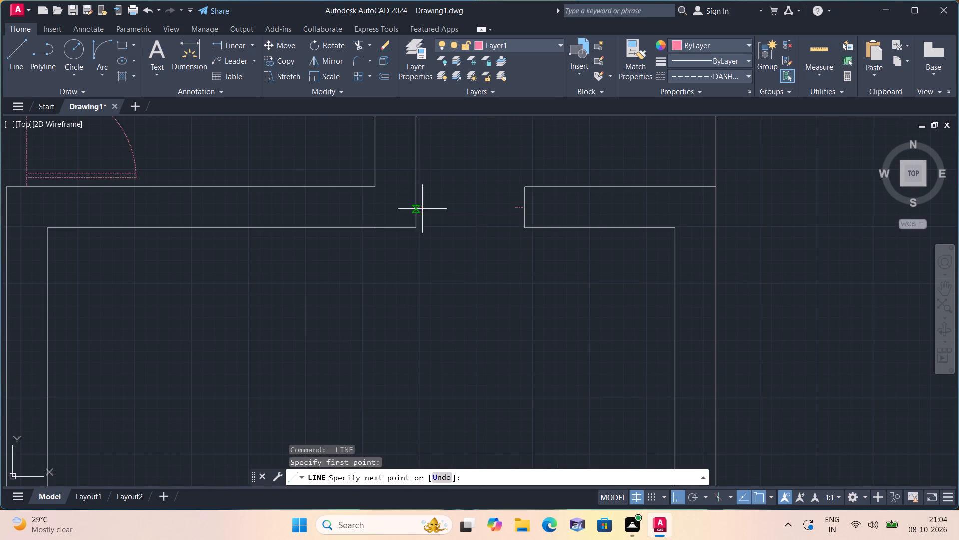
pyautogui.write('2"')
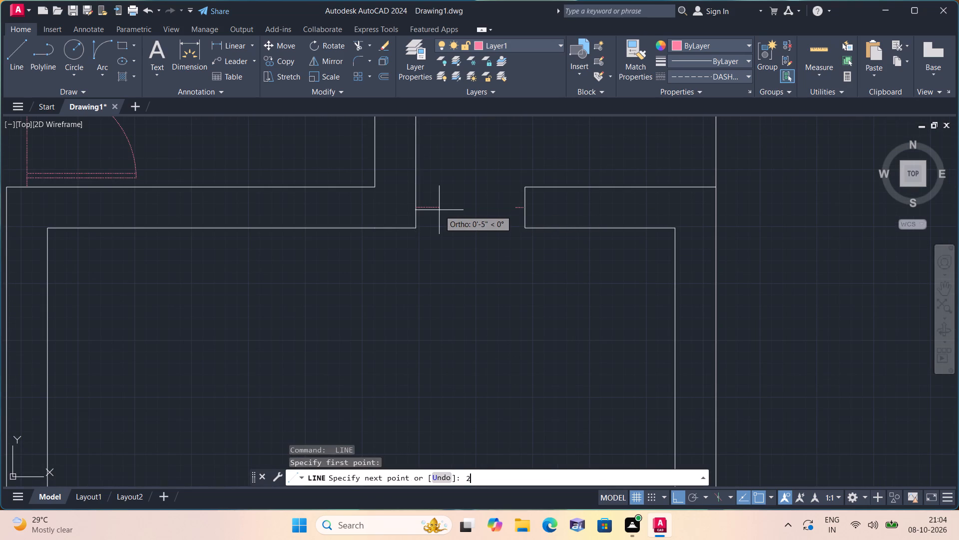
pyautogui.press('space')
pyautogui.moveTo(436, 170); pyautogui.dragTo(470, 291, button='middle')
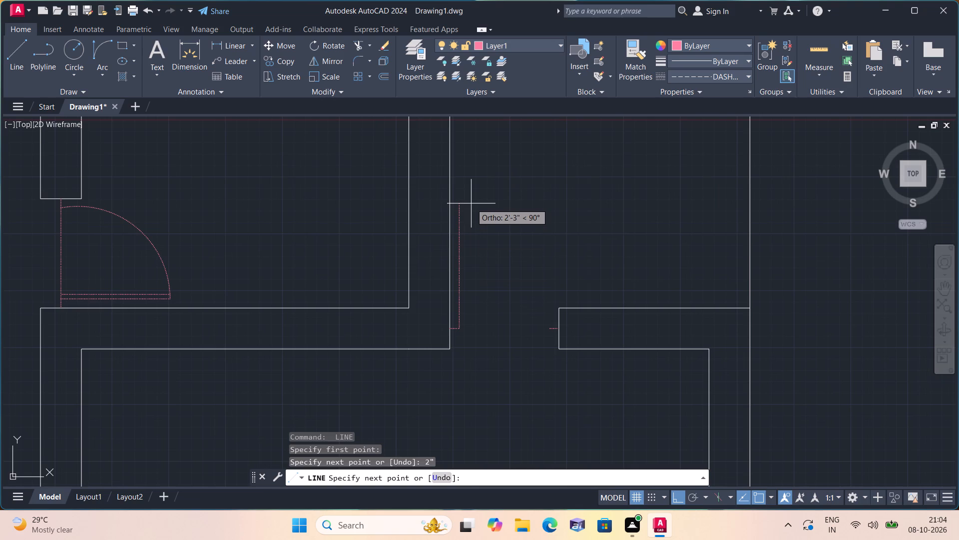
pyautogui.write("2'")
pyautogui.press('space')
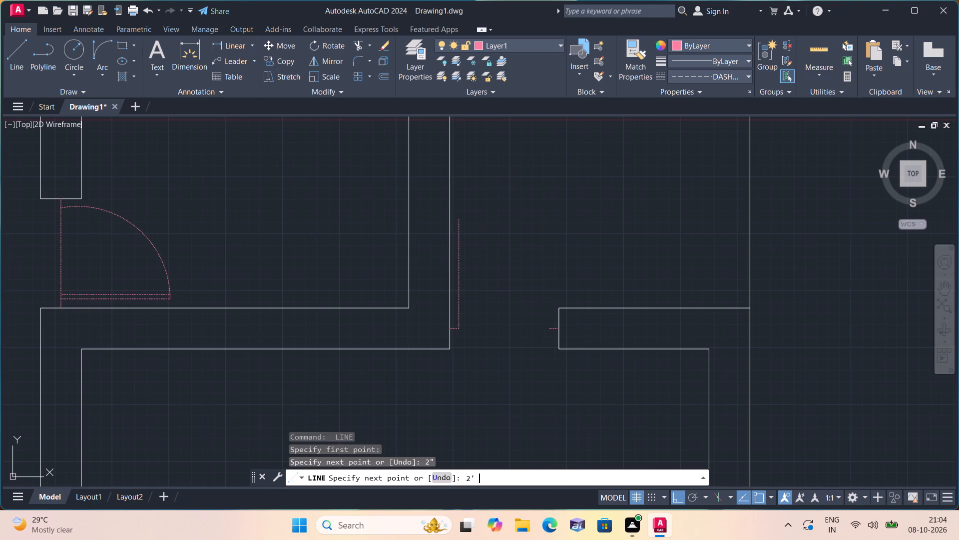
# Draw a Start, End, Direction swing arc from the 2' vertical leaf's top end to the opposite 2" line's free end, with a horizontal start tangent.
pyautogui.press('Escape')
pyautogui.click(101, 75)
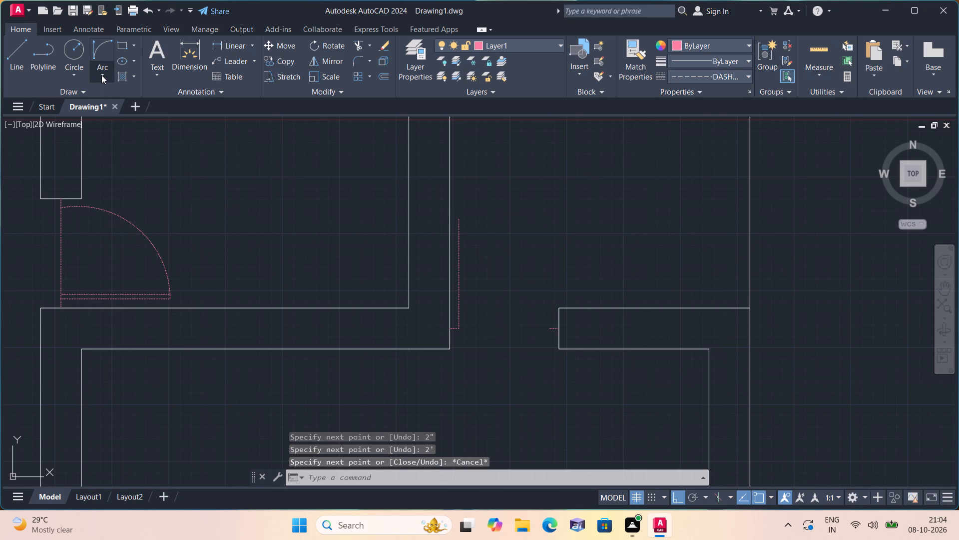
pyautogui.click(132, 225)
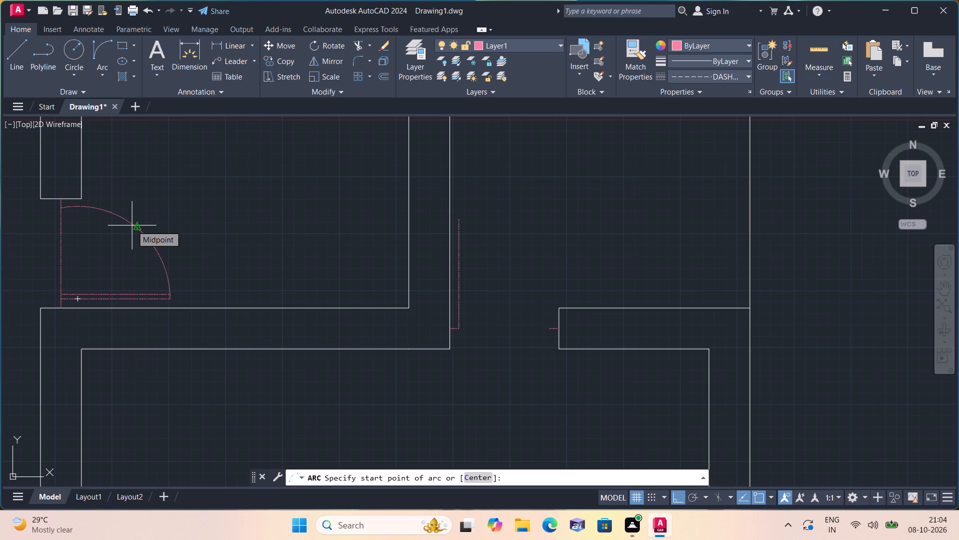
pyautogui.scroll(1, 458, 218)
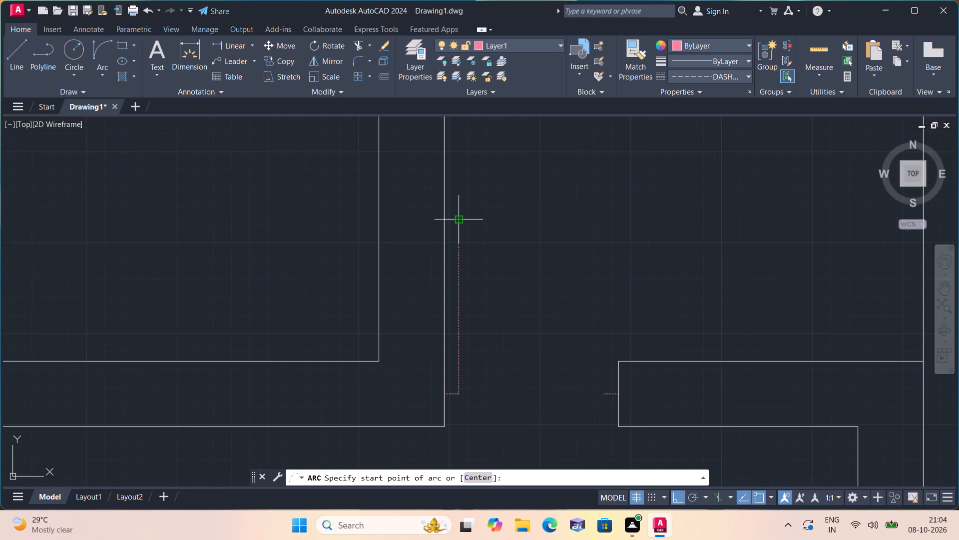
pyautogui.click(458, 218)
pyautogui.click(603, 394)
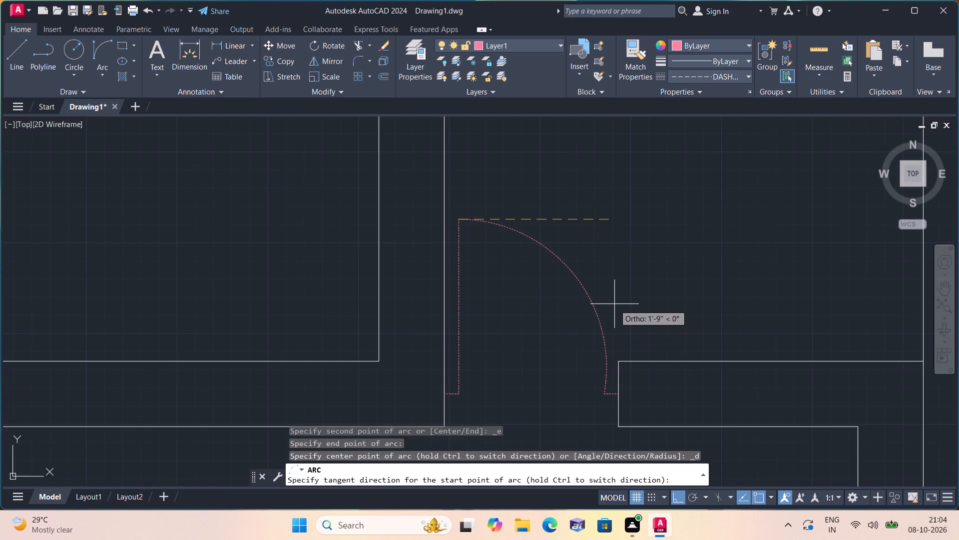
pyautogui.click(614, 304)
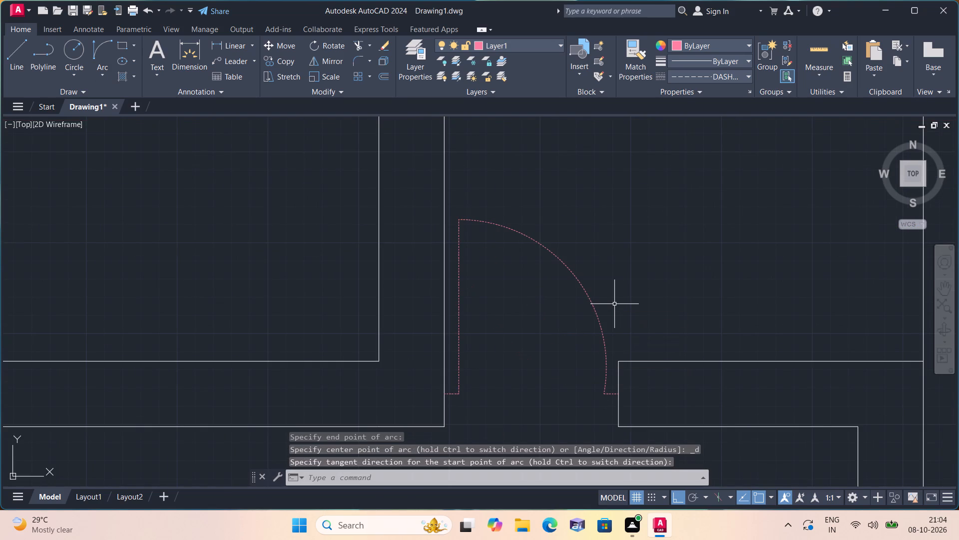
pyautogui.press('space')
pyautogui.press('Escape')
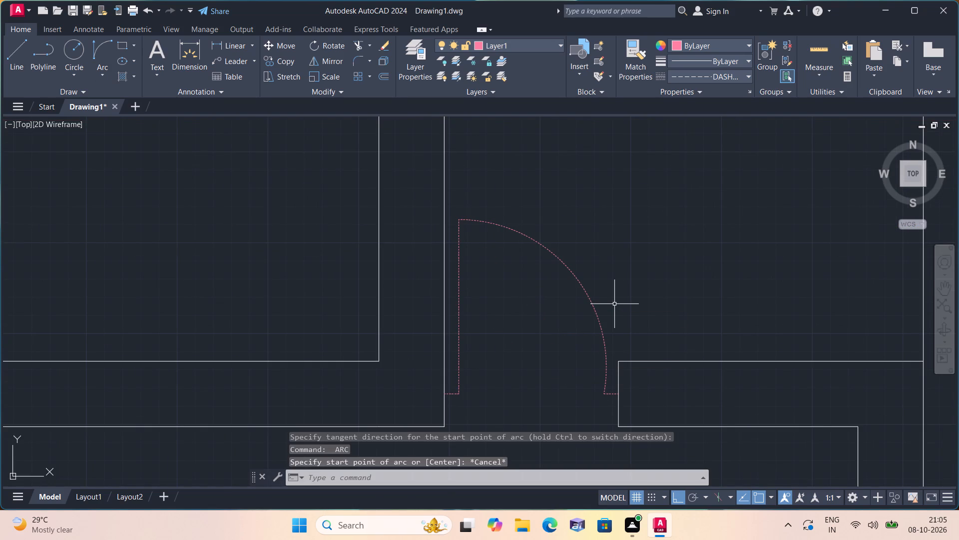
# Draw a dashed line across the door opening from the leaf's hinge end to the free end of the opposite 2" line.
pyautogui.write('l')
pyautogui.press('space')
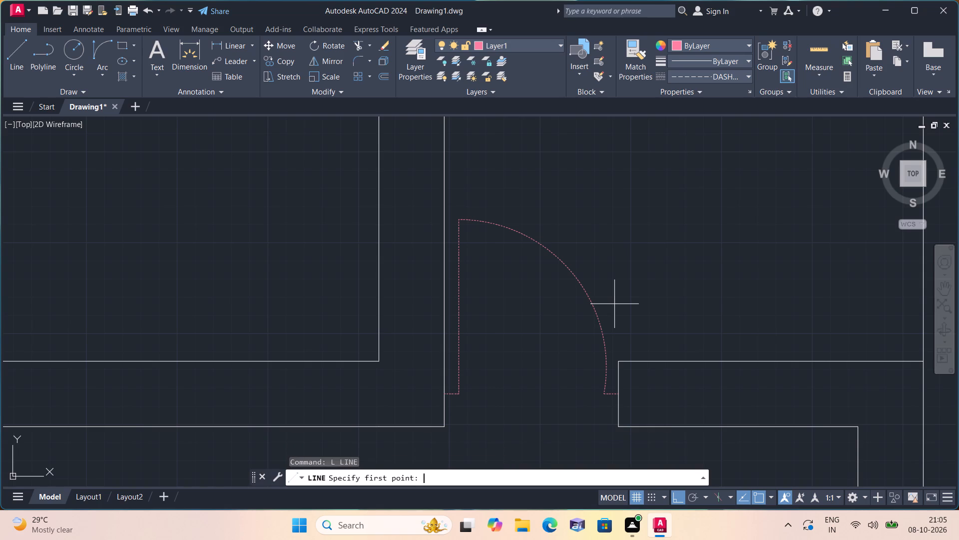
pyautogui.click(461, 396)
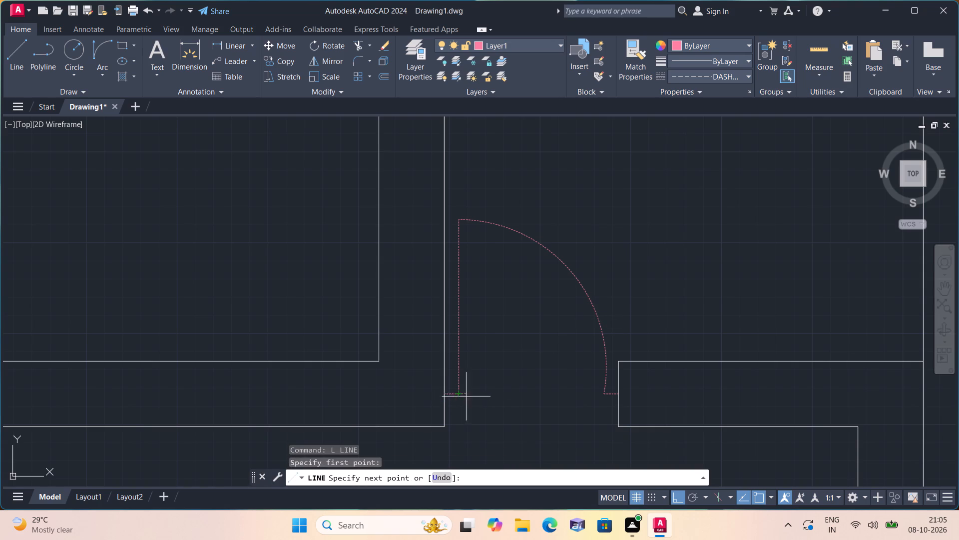
pyautogui.click(604, 397)
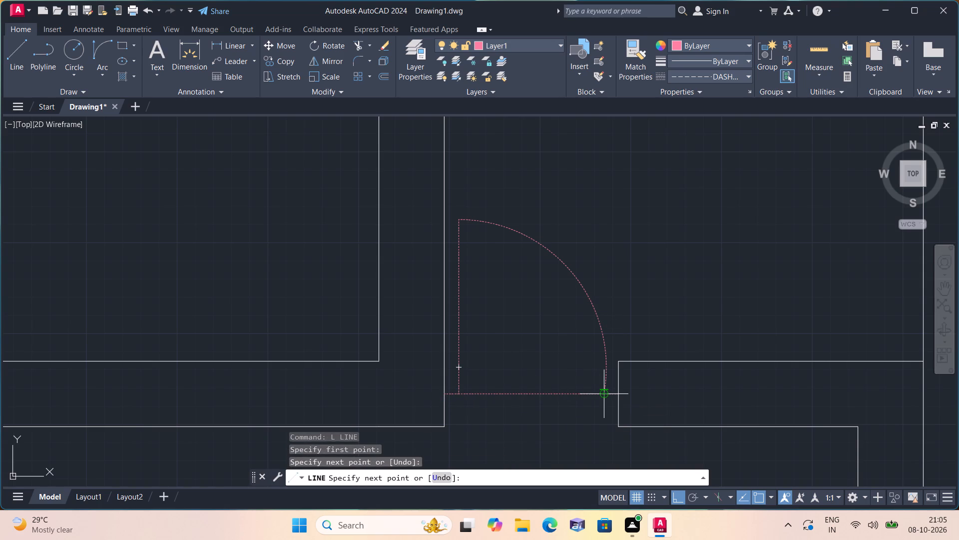
pyautogui.press('space')
# Offset the 2' vertical leaf line 1" rightward, toward the inside of the swing arc.
pyautogui.write('off 1"')
pyautogui.press('space')
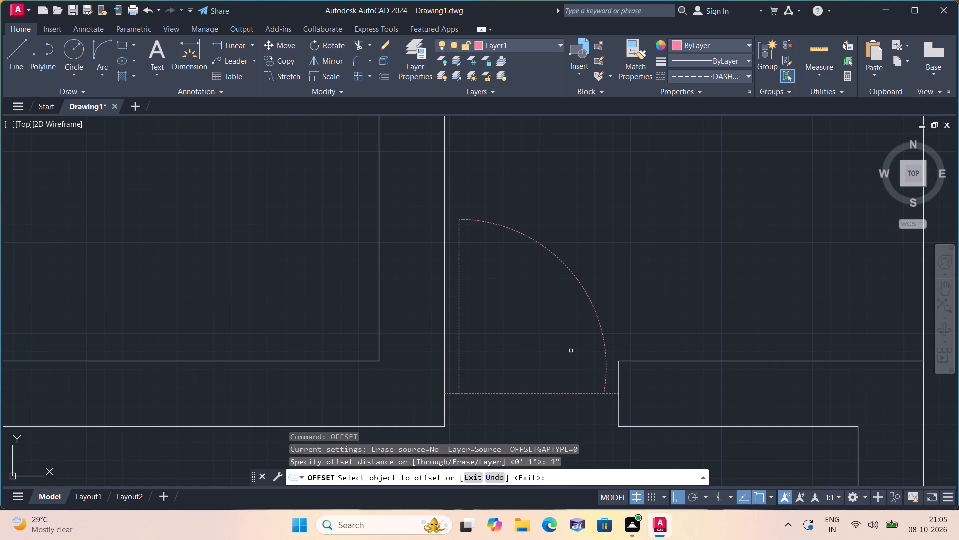
pyautogui.click(460, 327)
pyautogui.click(495, 326)
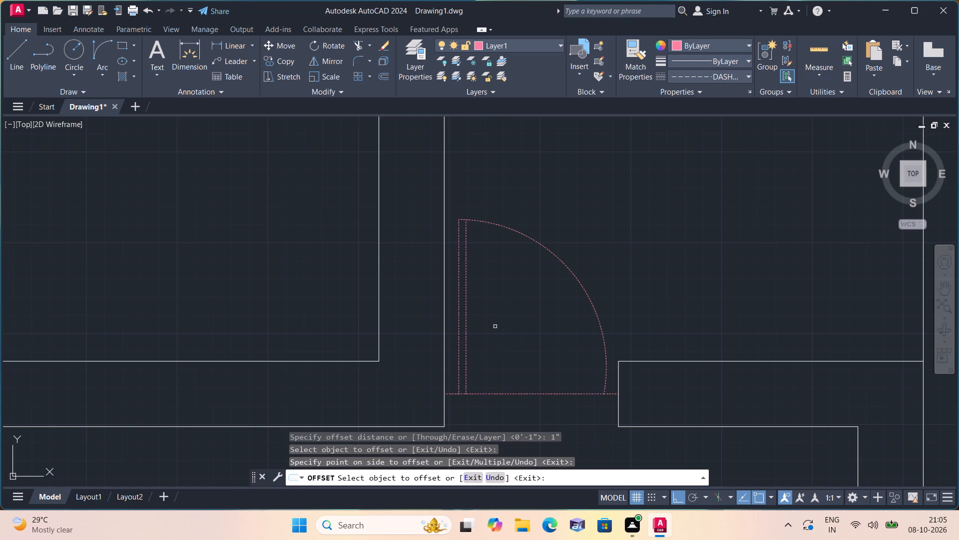
pyautogui.scroll(-2, 529, 335)
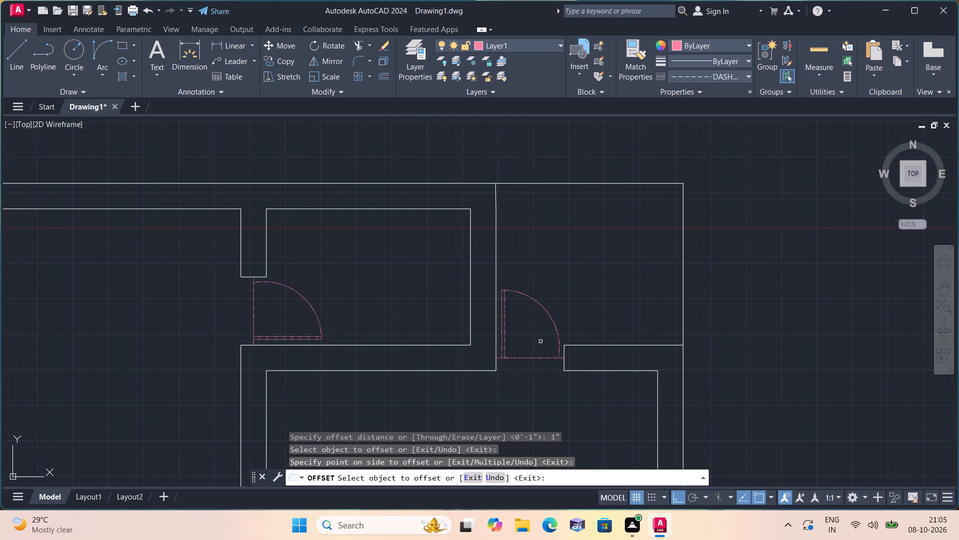
pyautogui.press('space')
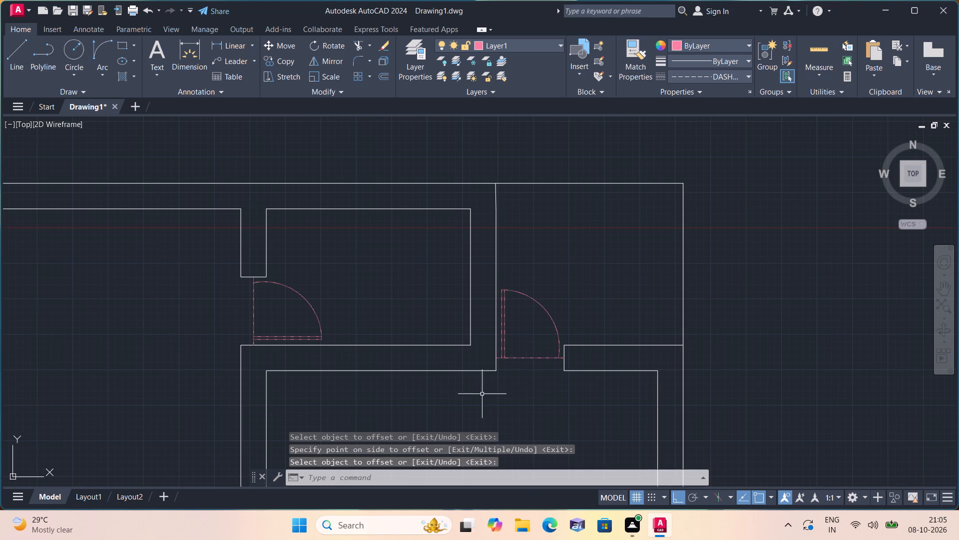
# Draw a 2" line downward from the midpoint of the short wall end at the left-wall door opening of the room below.
pyautogui.moveTo(510, 382); pyautogui.dragTo(512, 297, button='middle')
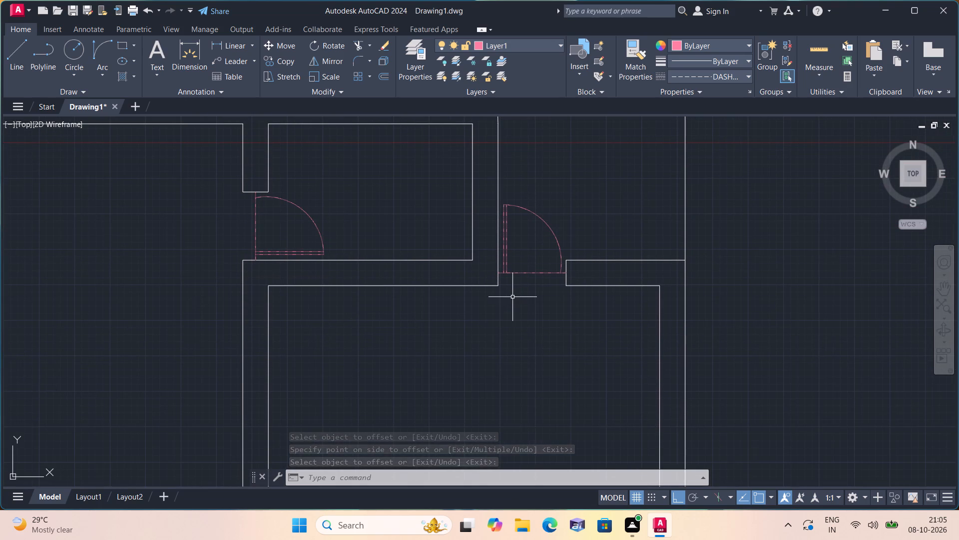
pyautogui.moveTo(478, 364); pyautogui.dragTo(503, 258, button='middle')
pyautogui.scroll(-1, 474, 355)
pyautogui.moveTo(472, 356); pyautogui.dragTo(501, 269, button='middle')
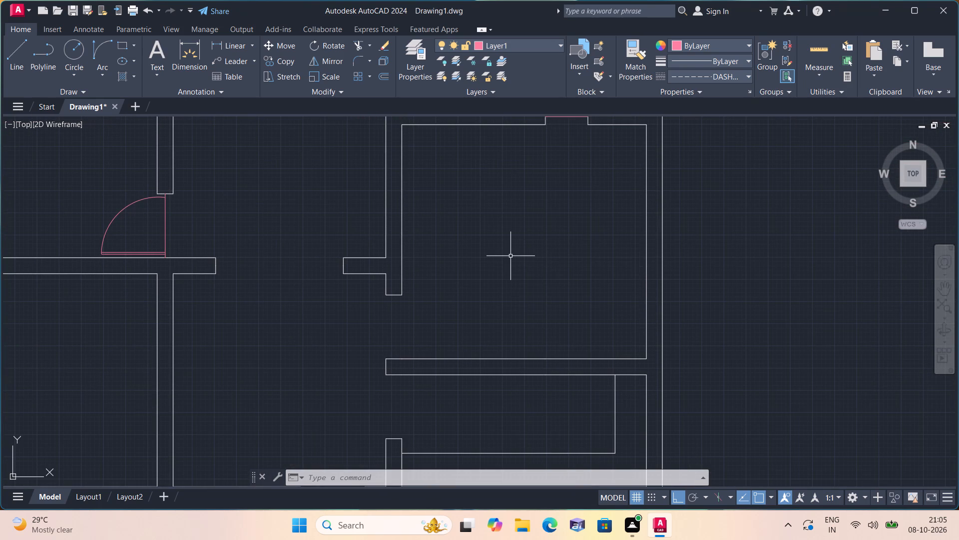
pyautogui.moveTo(498, 307); pyautogui.dragTo(526, 234, button='middle')
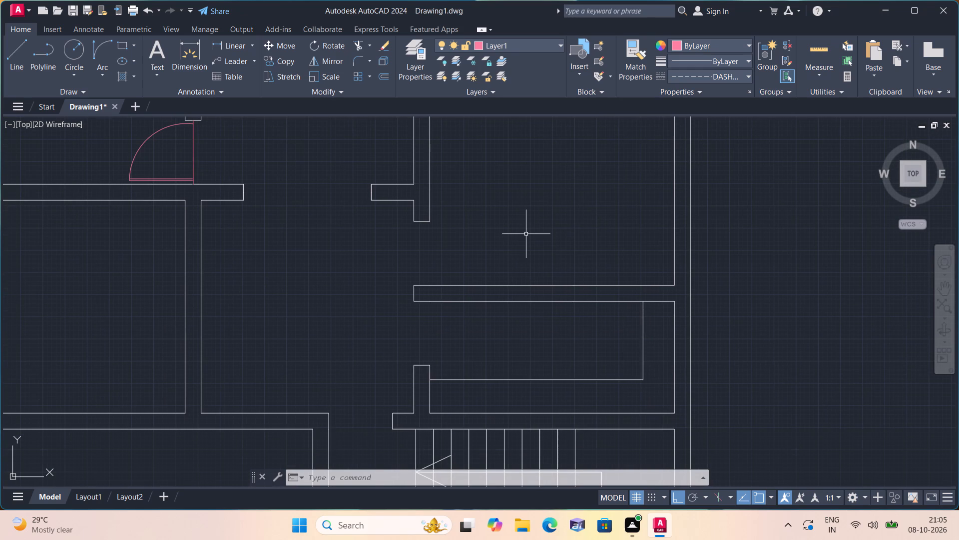
pyautogui.press('l')
pyautogui.press('space')
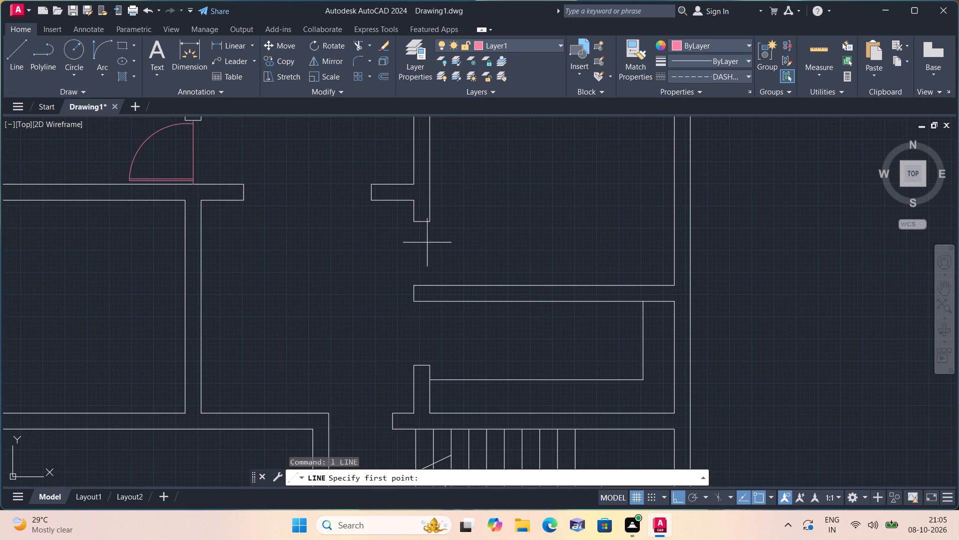
pyautogui.click(425, 222)
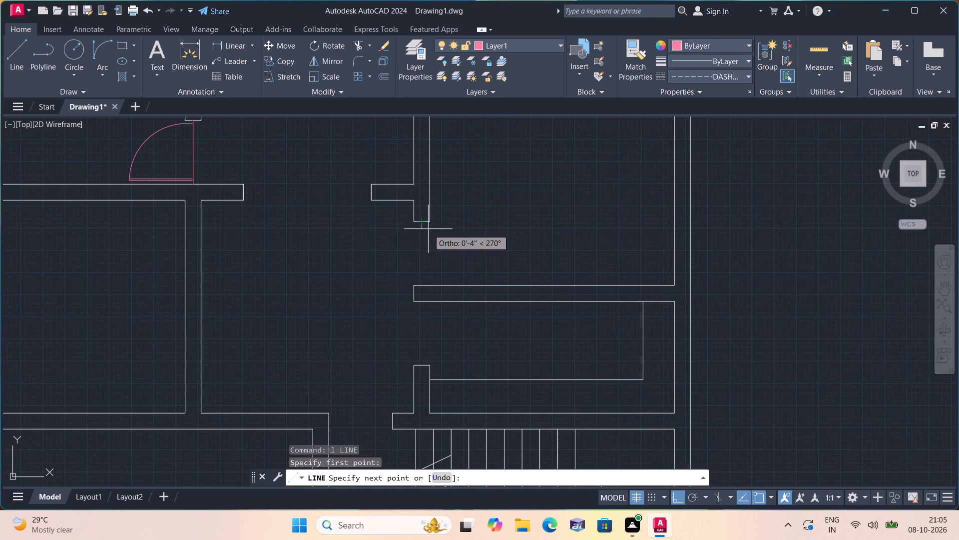
pyautogui.write('2"')
pyautogui.press('space')
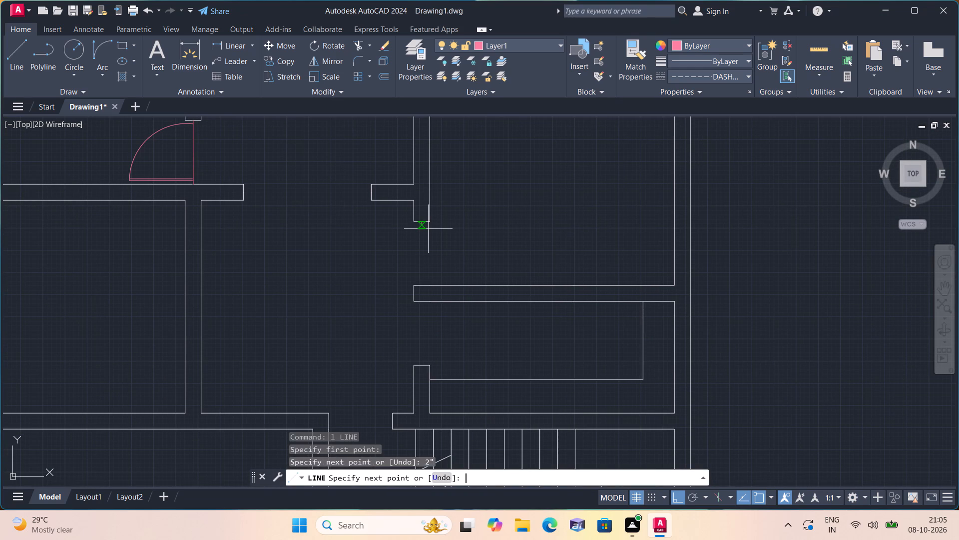
pyautogui.press('Escape')
# Draw a 2" line upward from the opposite wall face of this opening, continuing with a 3' door leaf line rightward.
pyautogui.press('space')
pyautogui.scroll(2, 422, 243)
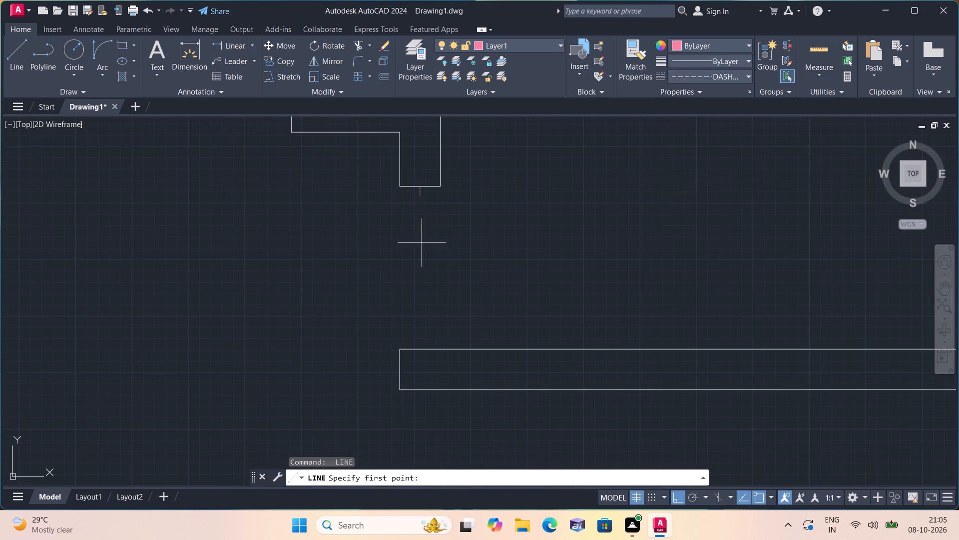
pyautogui.click(420, 350)
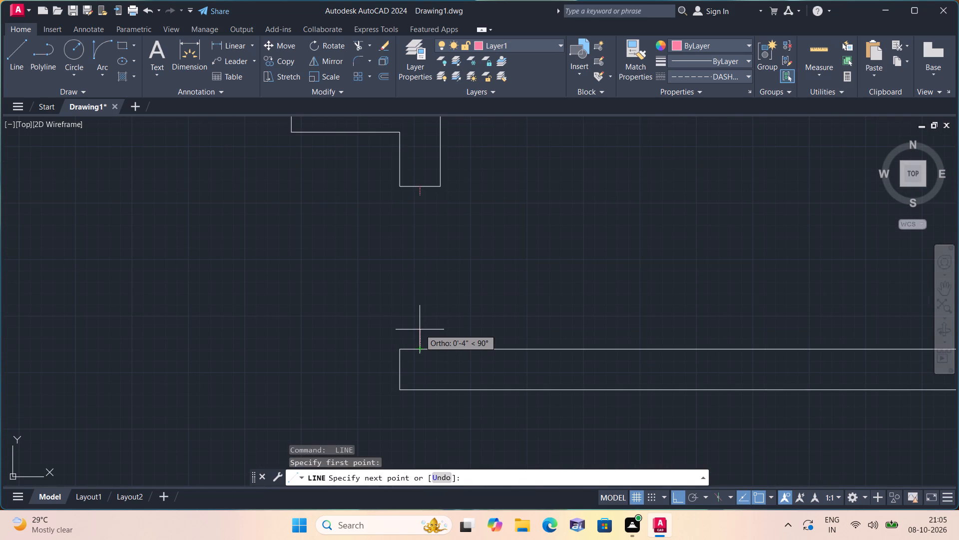
pyautogui.write('2"')
pyautogui.press('space')
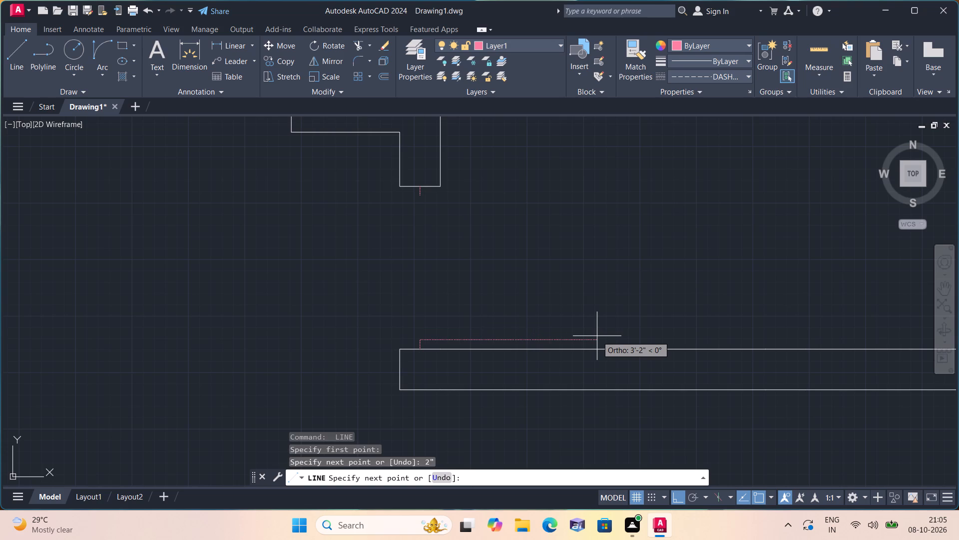
pyautogui.write("3'")
pyautogui.press('space')
pyautogui.press('space')
pyautogui.press('Escape')
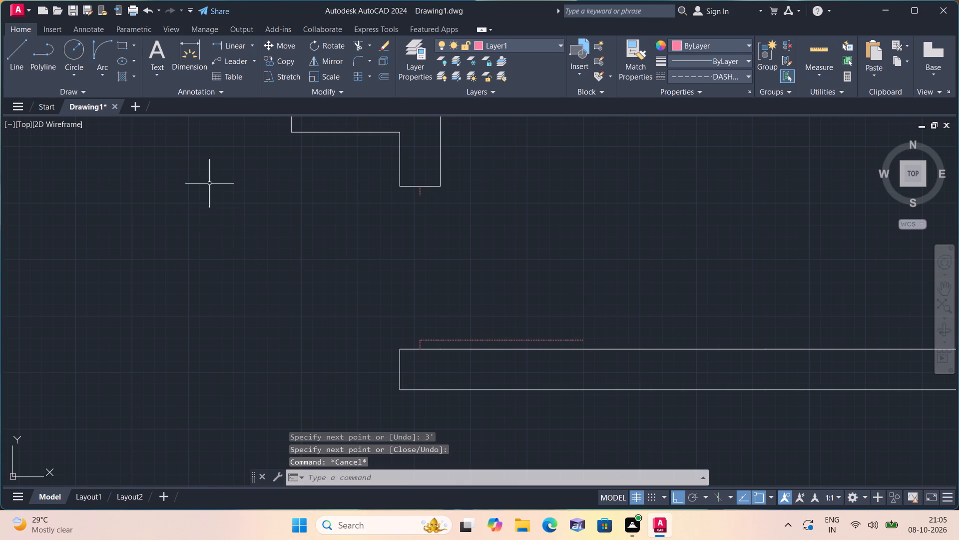
# Draw a Start, End, Direction swing arc from the 3' leaf's free end to the upper 2" line's bottom, with an upward start tangent.
pyautogui.click(101, 75)
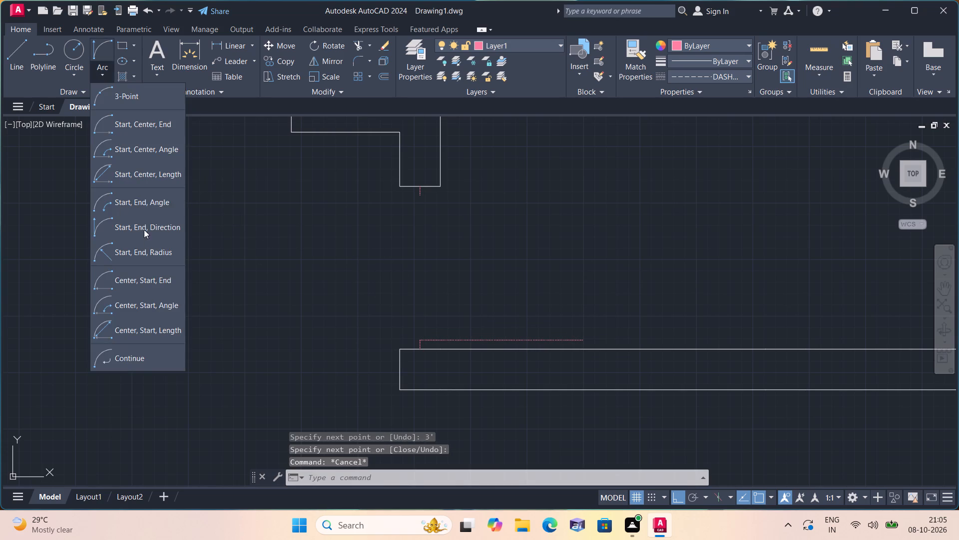
pyautogui.click(141, 223)
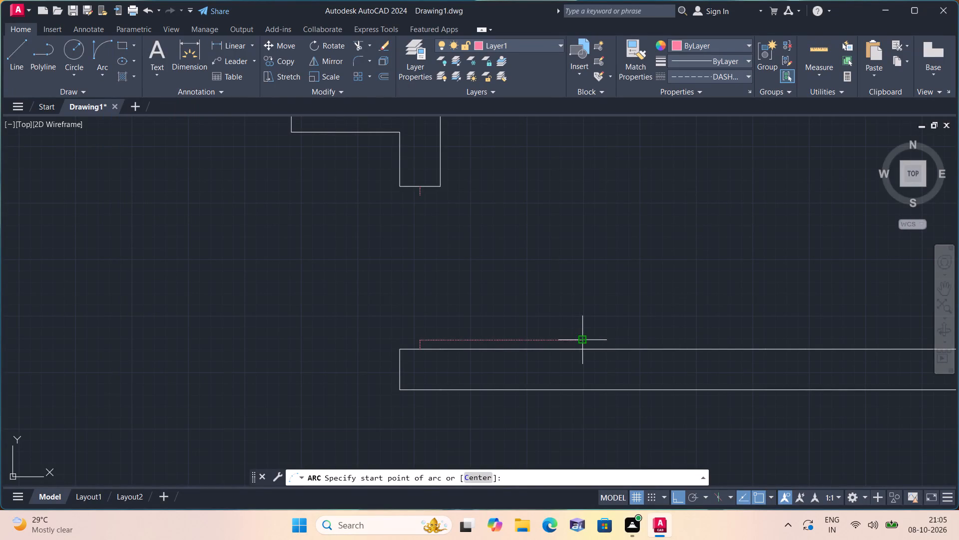
pyautogui.click(585, 341)
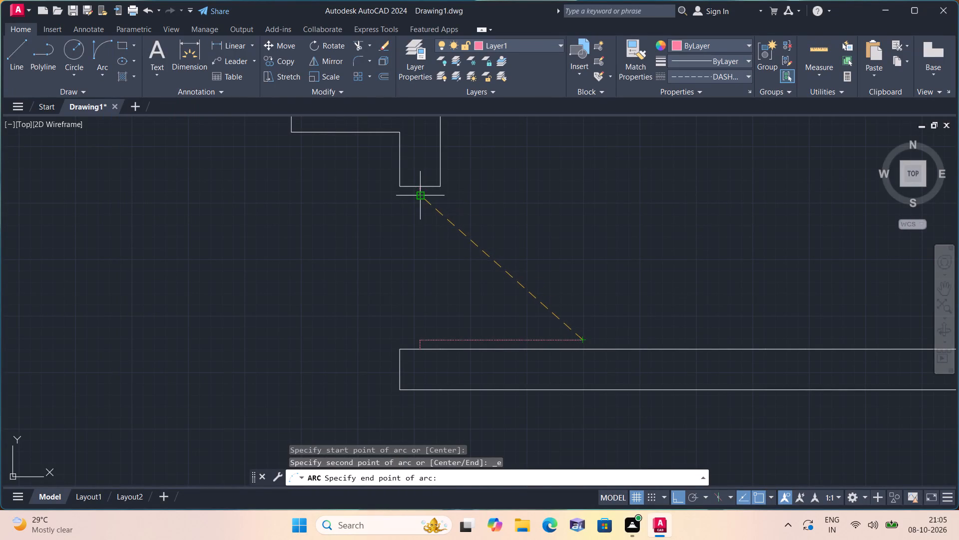
pyautogui.click(421, 195)
pyautogui.click(587, 195)
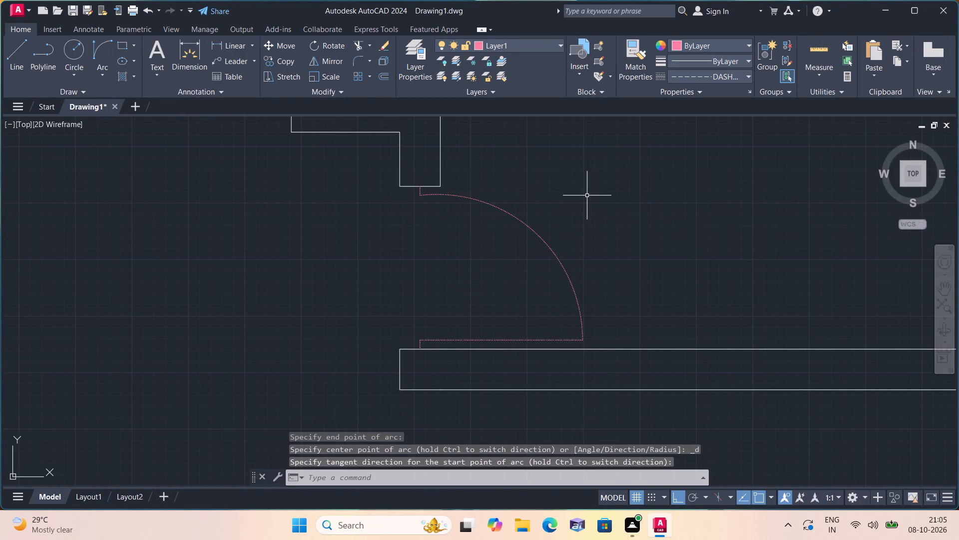
# Offset the 3' horizontal leaf line 1" upward, toward the inside of the swing arc.
pyautogui.write('off')
pyautogui.press('space')
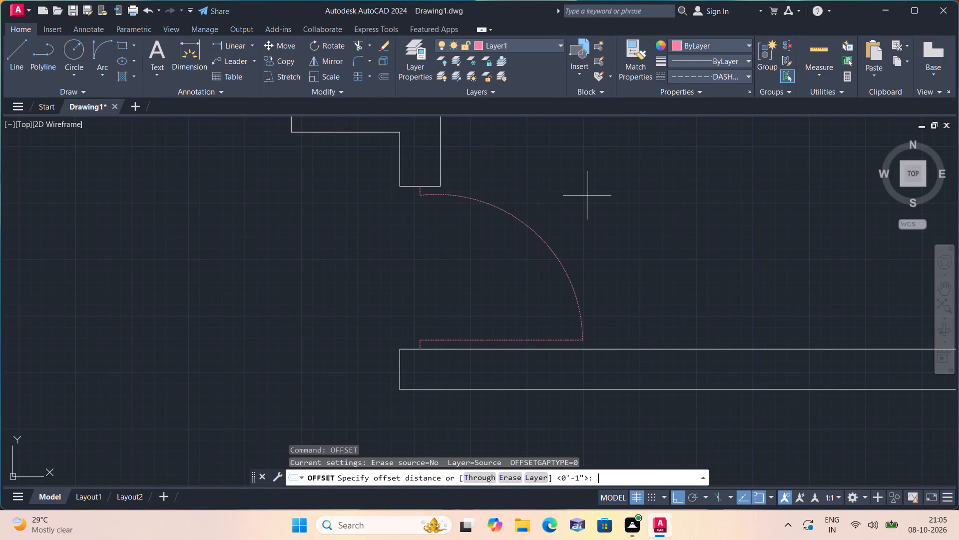
pyautogui.write('1"')
pyautogui.press('space')
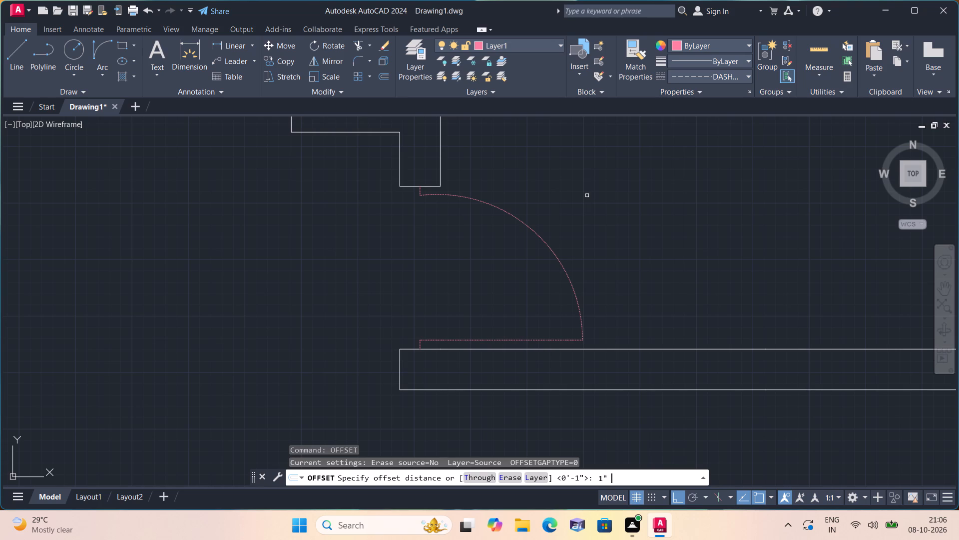
pyautogui.click(462, 340)
pyautogui.click(463, 303)
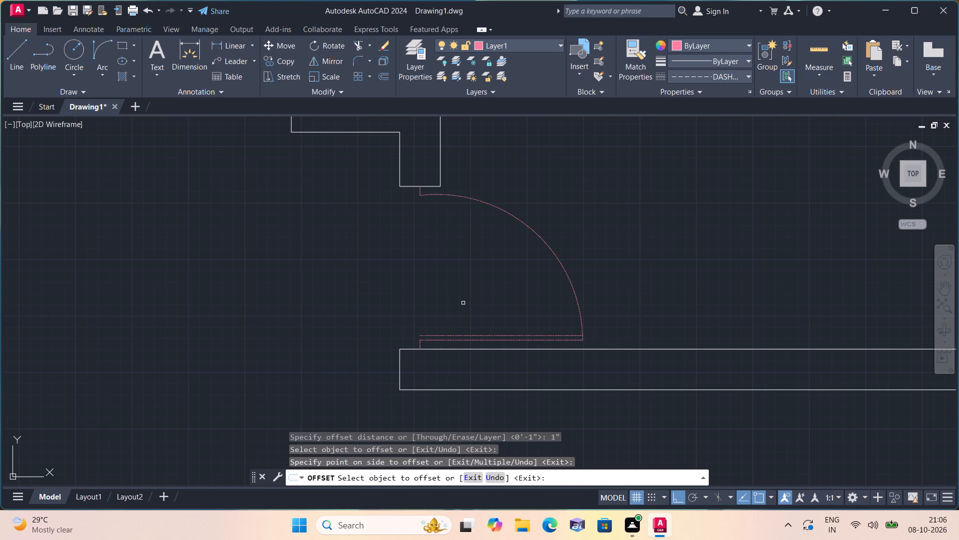
pyautogui.press('space')
# Draw a dashed line across the door opening from the upper 2" line's bottom to the 3' leaf's hinge end.
pyautogui.write('l')
pyautogui.press('space')
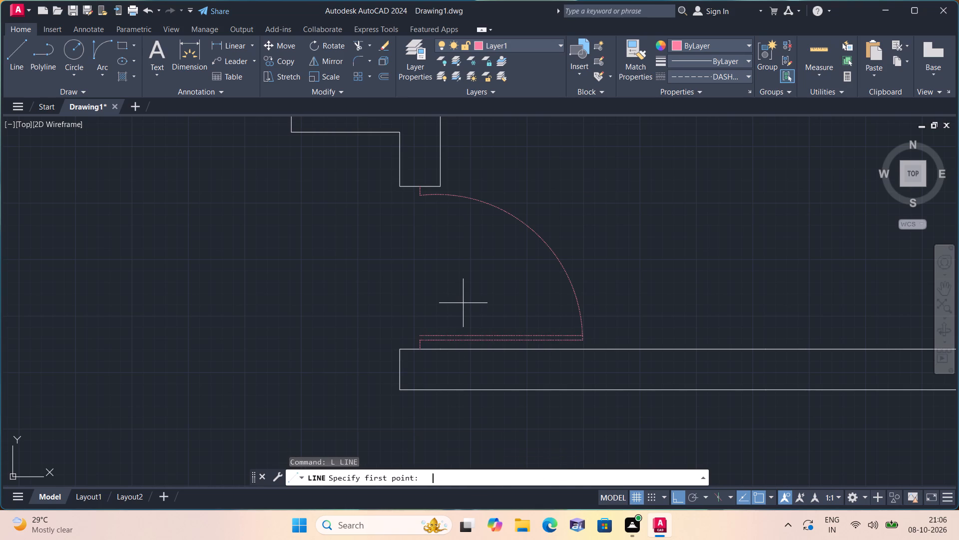
pyautogui.click(423, 196)
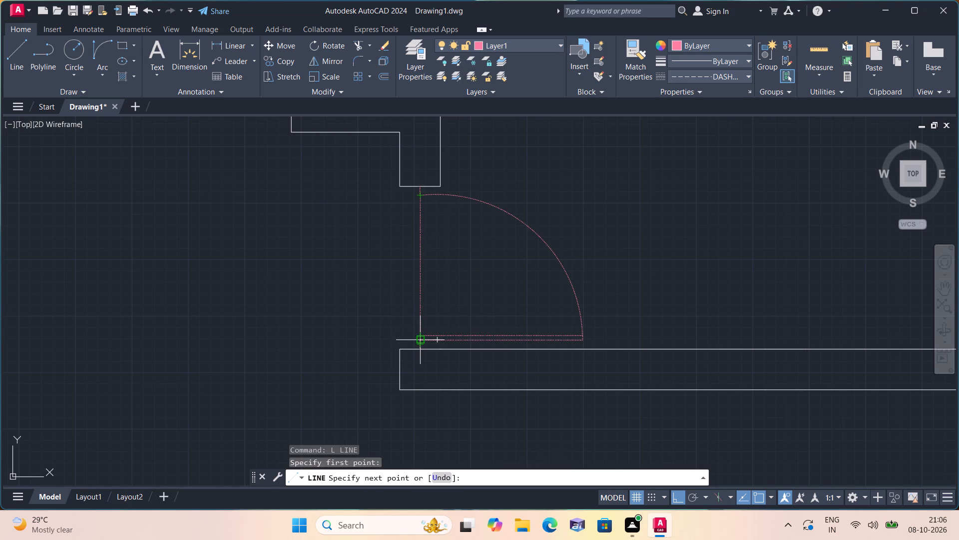
pyautogui.scroll(1, 419, 338)
pyautogui.click(420, 344)
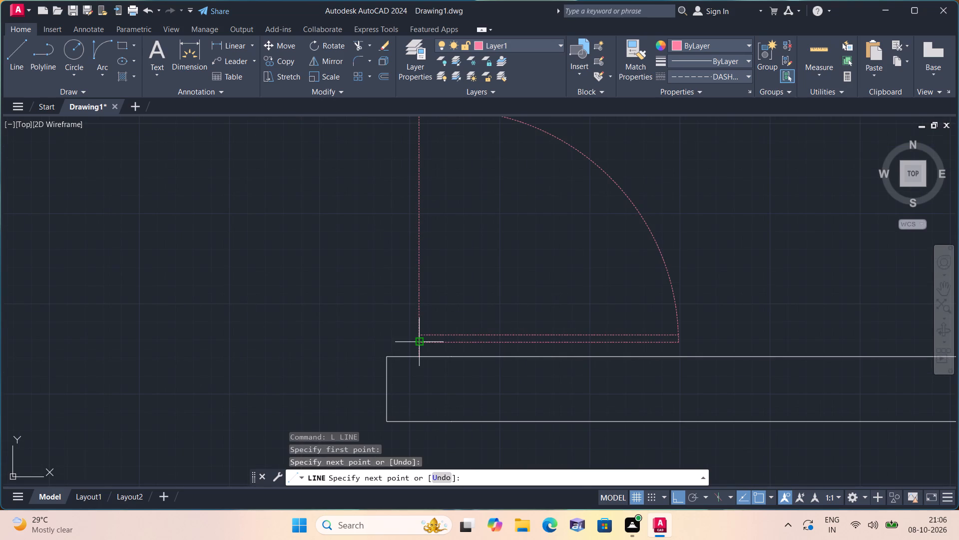
pyautogui.press('space')
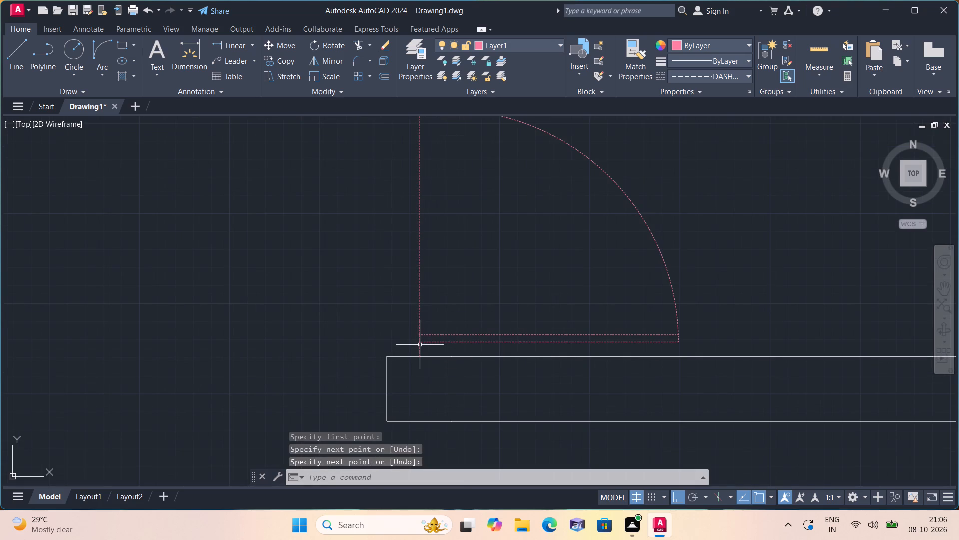
pyautogui.scroll(-1, 461, 278)
pyautogui.scroll(-1, 520, 302)
pyautogui.moveTo(520, 303); pyautogui.dragTo(491, 254, button='middle')
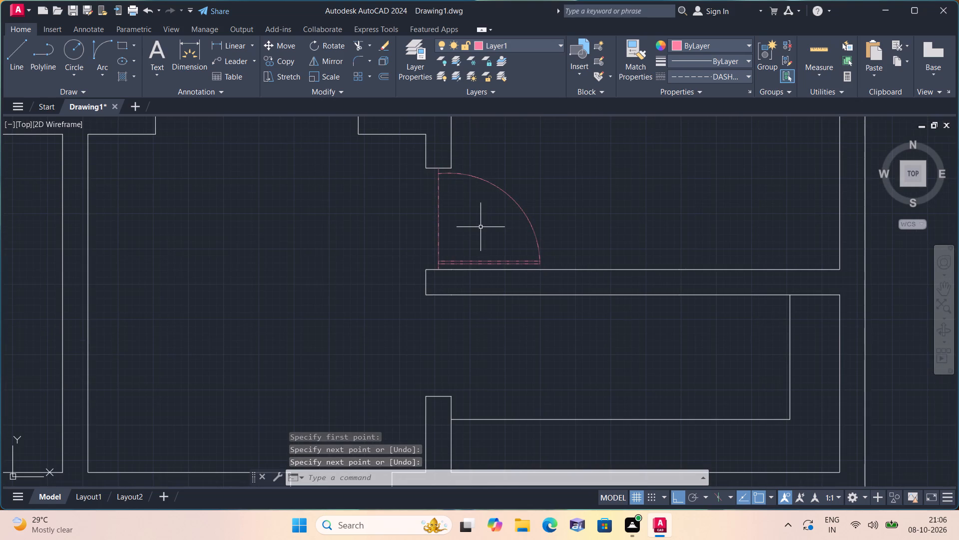
# Draw a 2" line upward from the midpoint of the lower wall end in the opening just below the finished door.
pyautogui.moveTo(501, 270); pyautogui.dragTo(498, 203, button='middle')
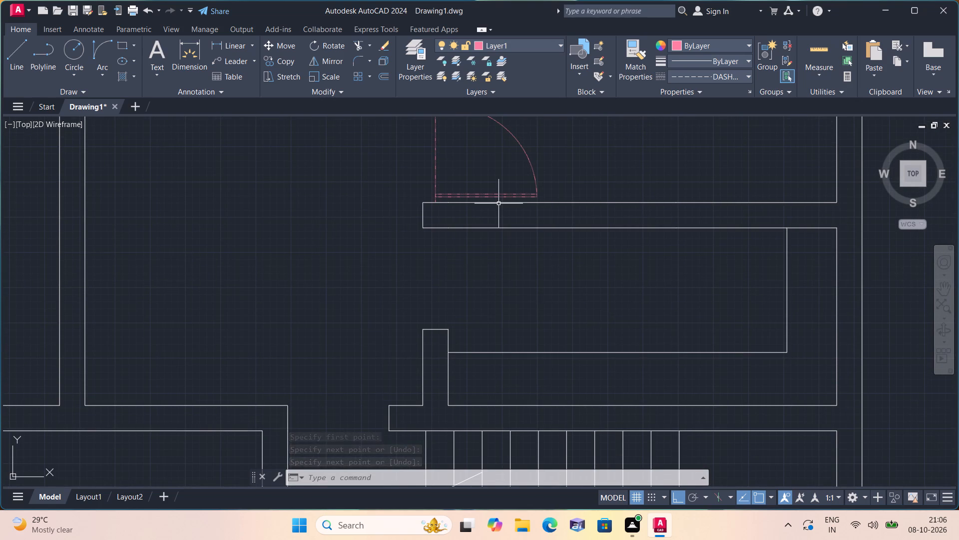
pyautogui.write('l')
pyautogui.press('space')
pyautogui.scroll(-1, 498, 203)
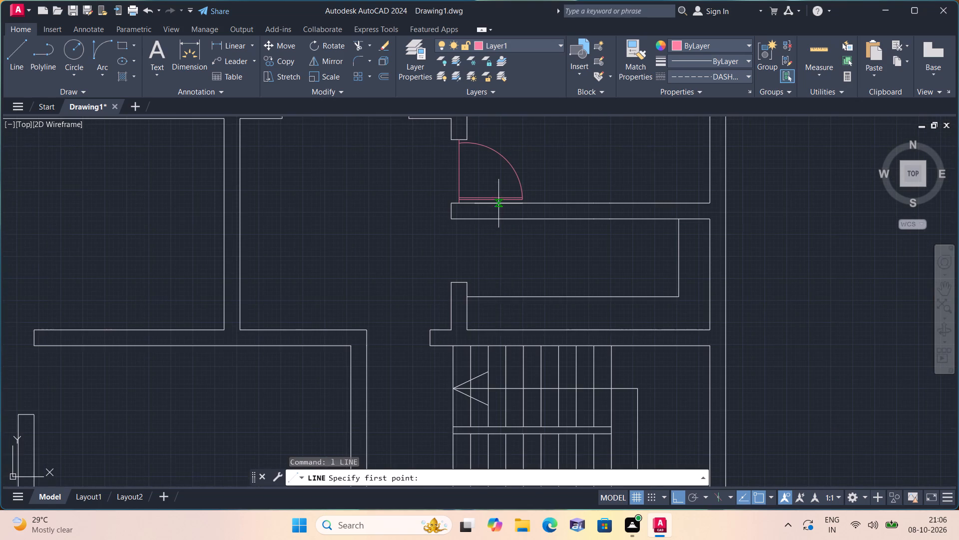
pyautogui.scroll(2, 480, 288)
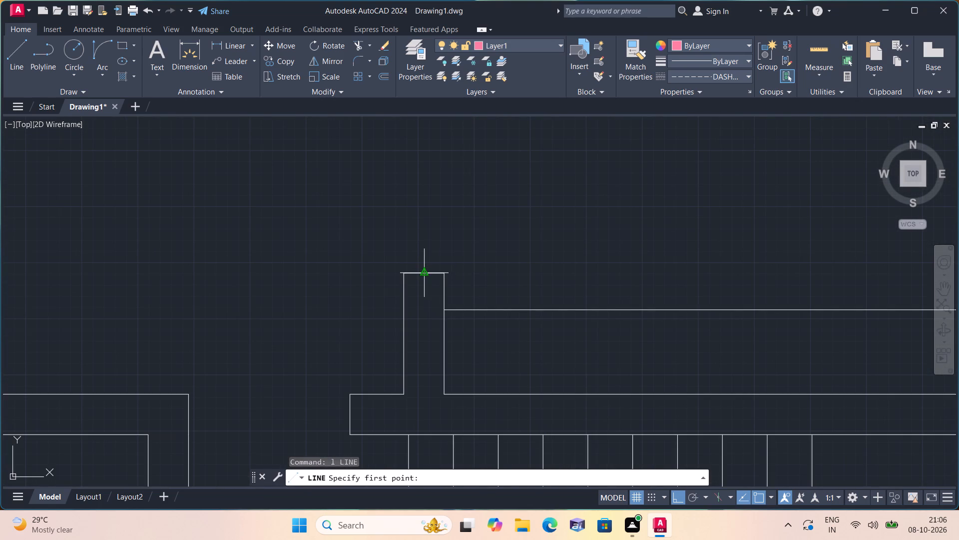
pyautogui.click(428, 271)
pyautogui.moveTo(428, 271); pyautogui.dragTo(468, 409, button='middle')
pyautogui.scroll(-1, 427, 271)
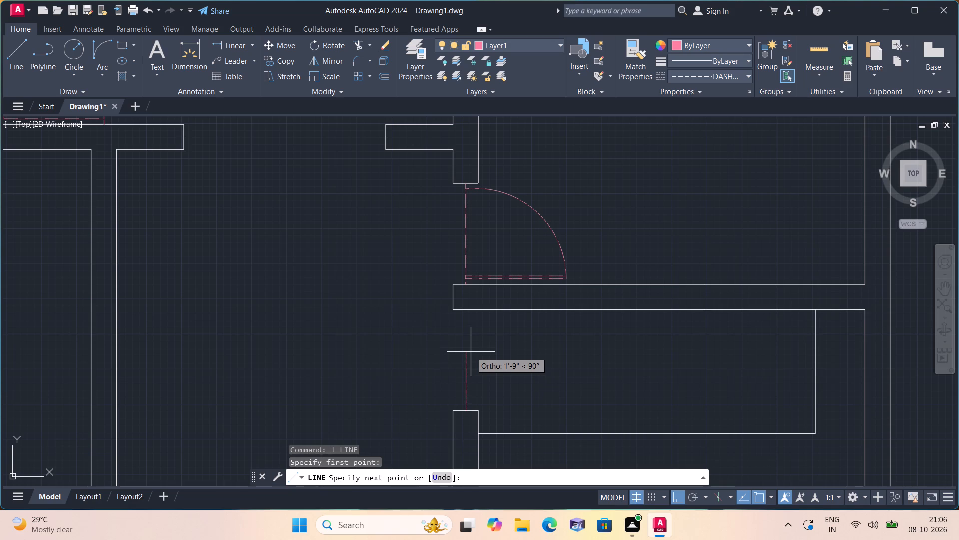
pyautogui.write('2"')
pyautogui.press('space')
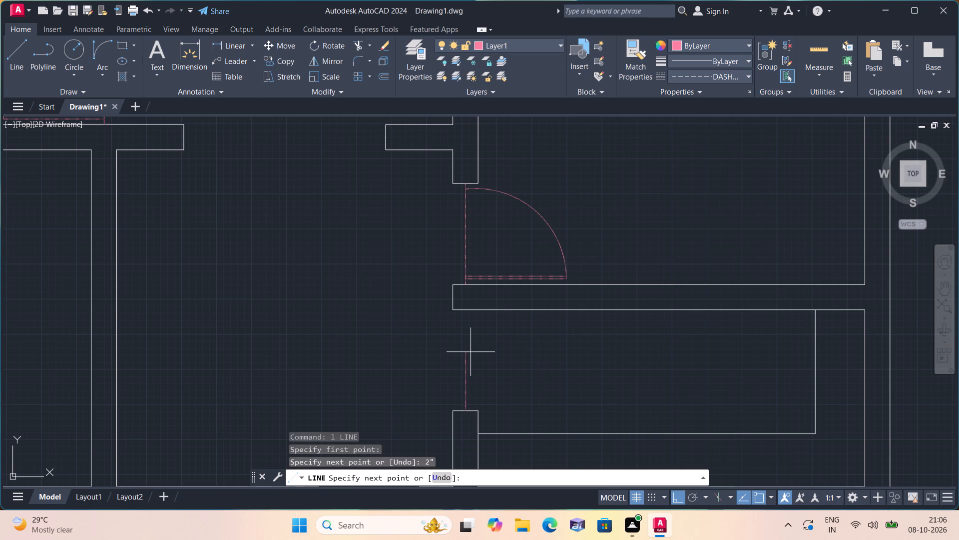
pyautogui.press('space')
# Draw a 2" line downward from the opposite wall face of this opening, continuing with a 3' door leaf line rightward.
pyautogui.press('space')
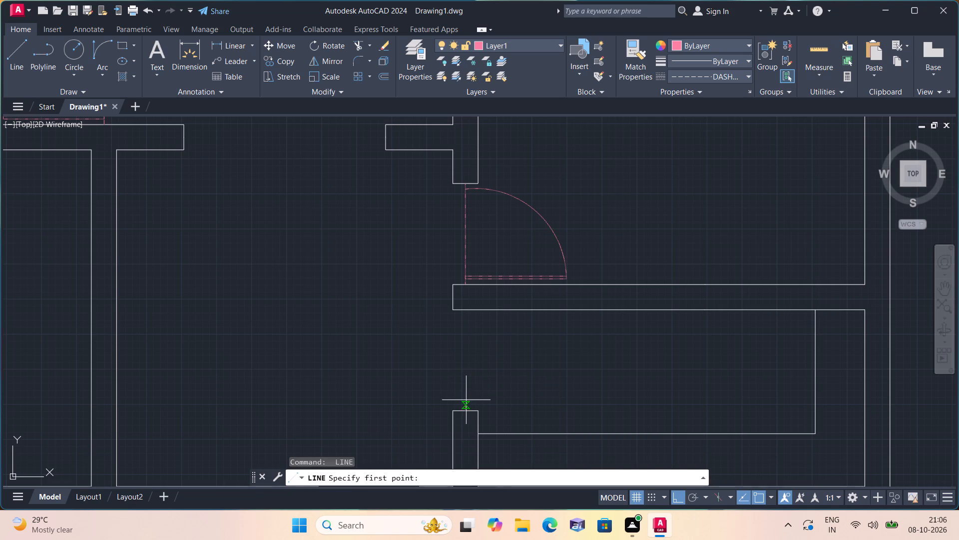
pyautogui.click(464, 312)
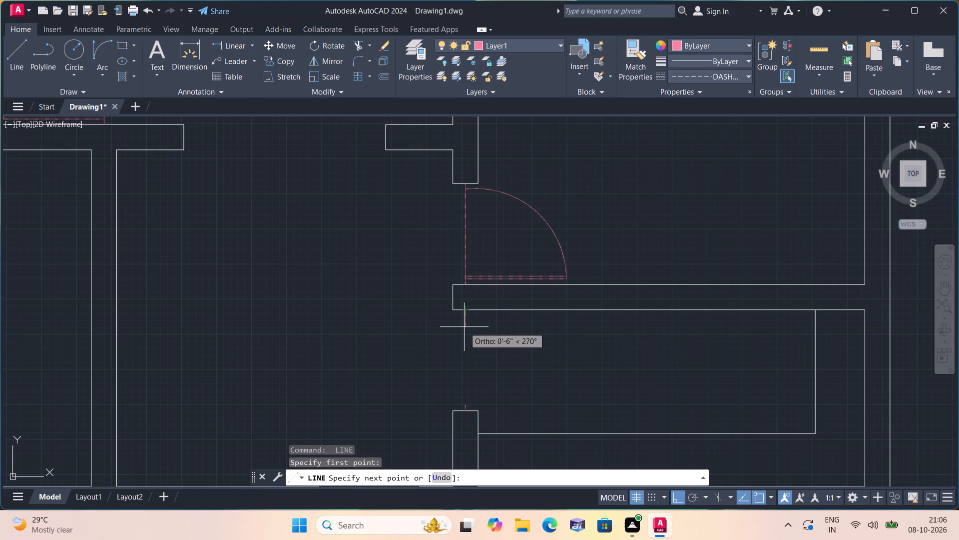
pyautogui.write('2"')
pyautogui.press('space')
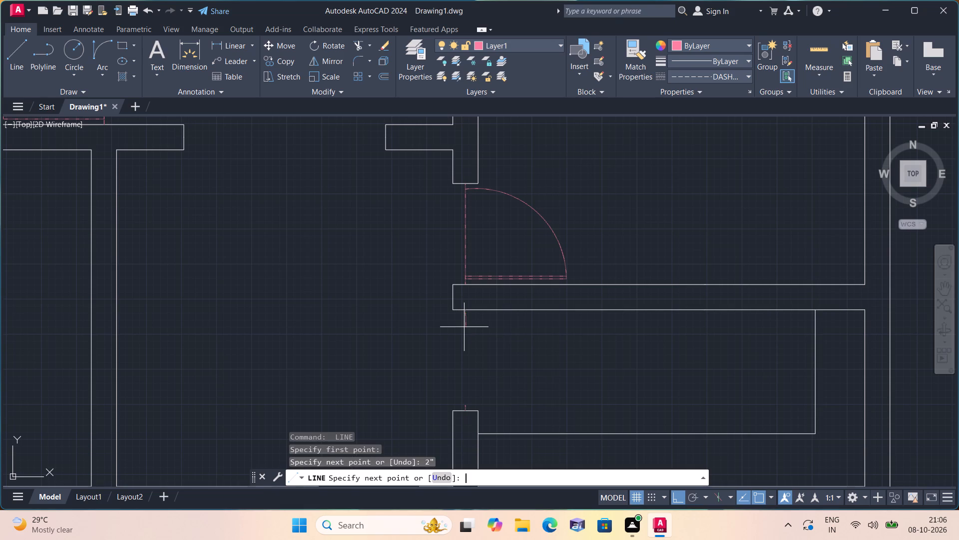
pyautogui.write("3'")
pyautogui.press('space')
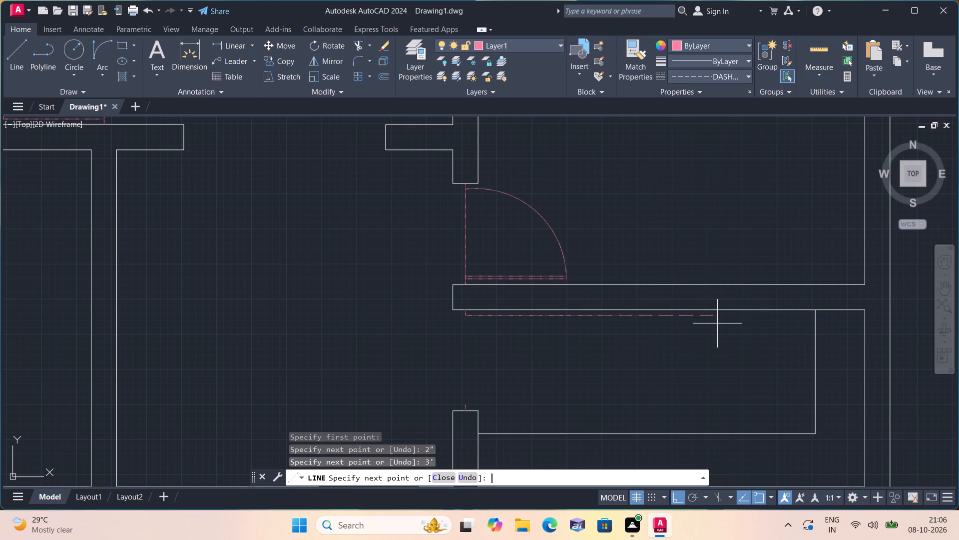
pyautogui.press('Escape')
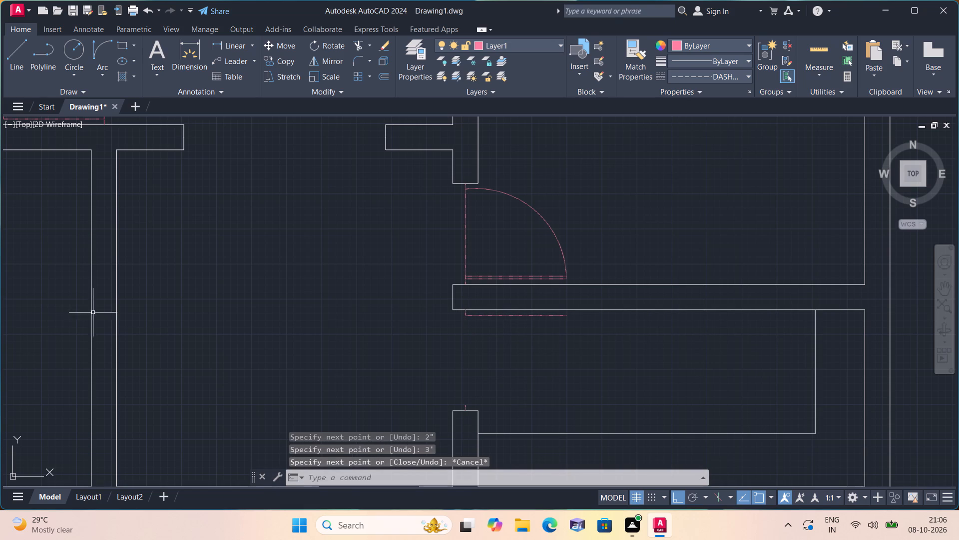
# Draw a Start, End, Direction swing arc from the 3' leaf's free end to the lower 2" line's top, with a downward start tangent.
pyautogui.click(99, 79)
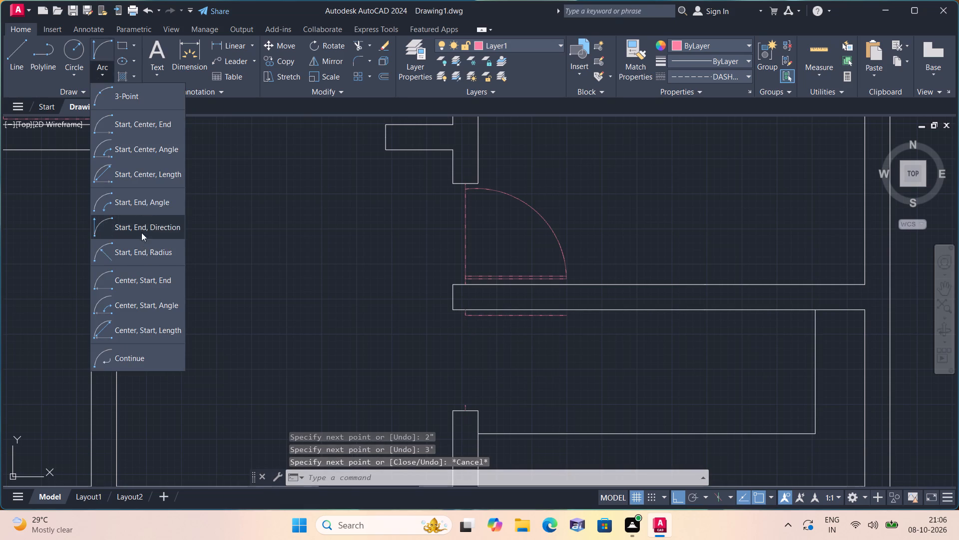
pyautogui.click(140, 225)
pyautogui.click(567, 318)
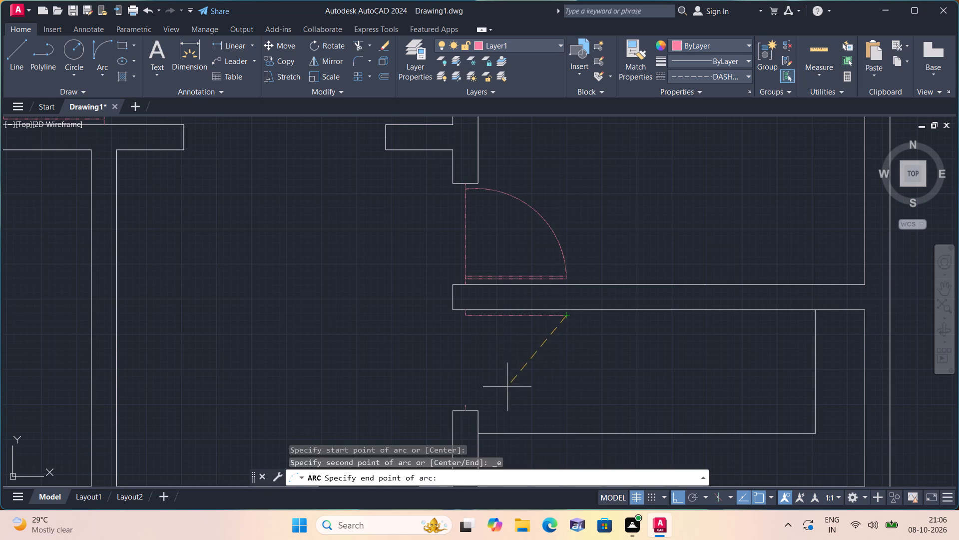
pyautogui.click(466, 402)
pyautogui.click(598, 386)
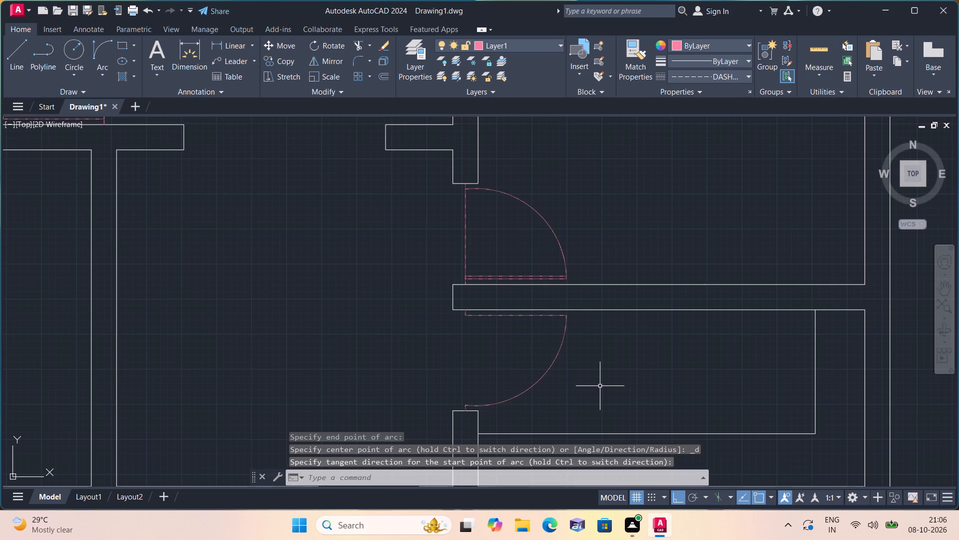
# Offset the 3' horizontal leaf line 1" downward, toward the inside of the swing arc.
pyautogui.write('off')
pyautogui.press('space')
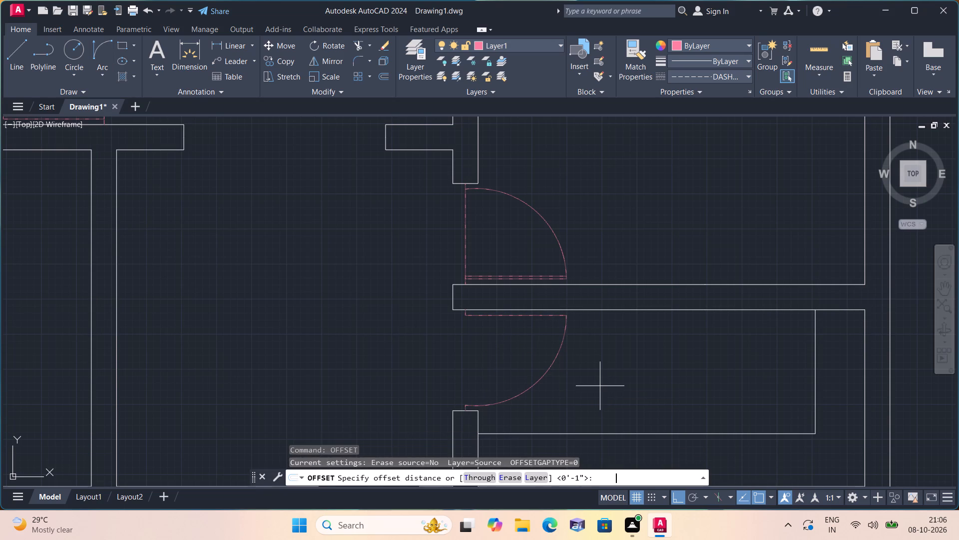
pyautogui.write('1"')
pyautogui.press('space')
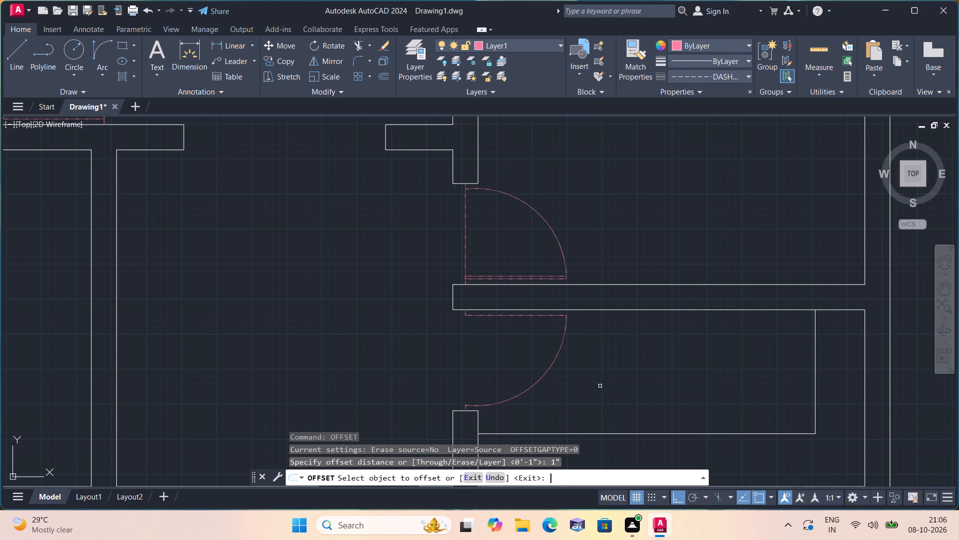
pyautogui.scroll(1, 471, 326)
pyautogui.click(482, 309)
pyautogui.click(509, 361)
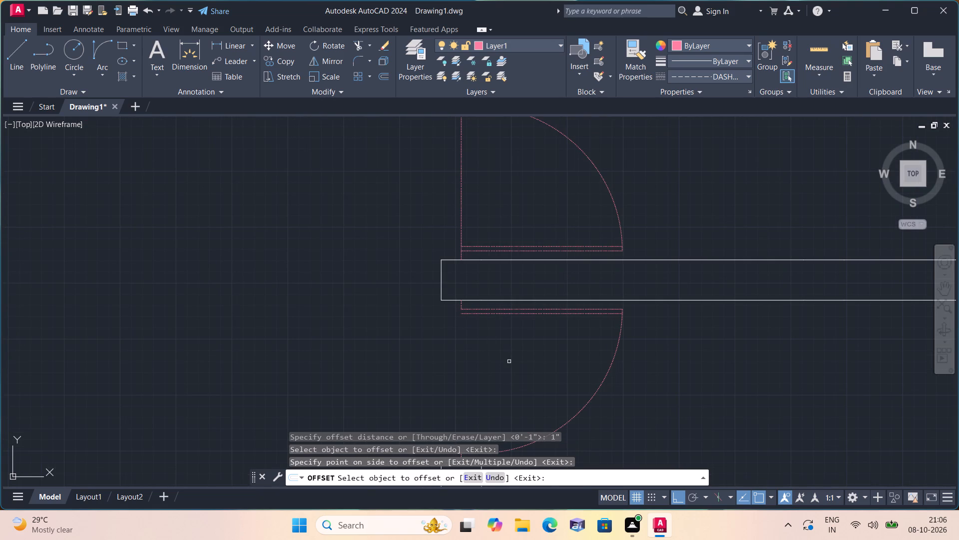
pyautogui.press('space')
# Draw a dashed line across the door opening from the 3' leaf's hinge end to the lower 2" line's top.
pyautogui.write('l')
pyautogui.press('space')
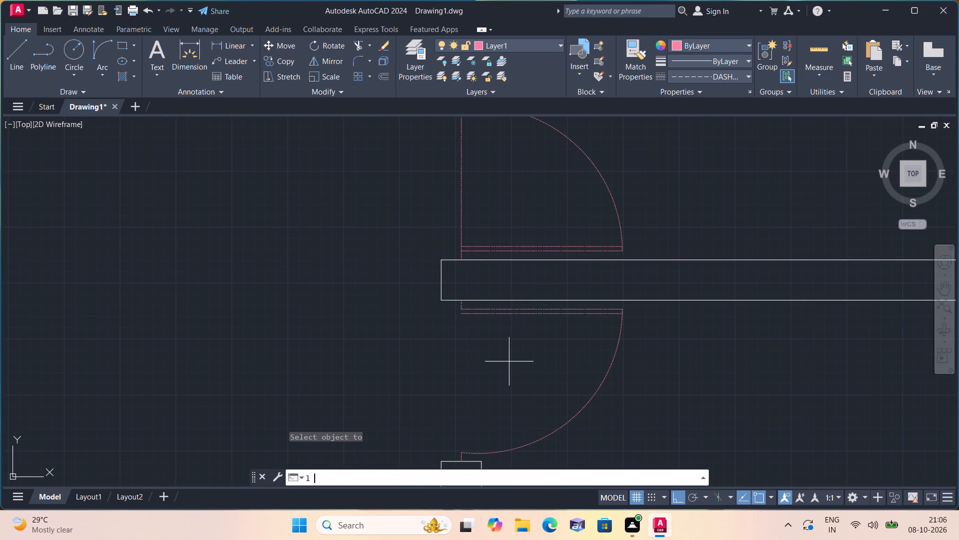
pyautogui.scroll(-1, 506, 361)
pyautogui.scroll(2, 478, 337)
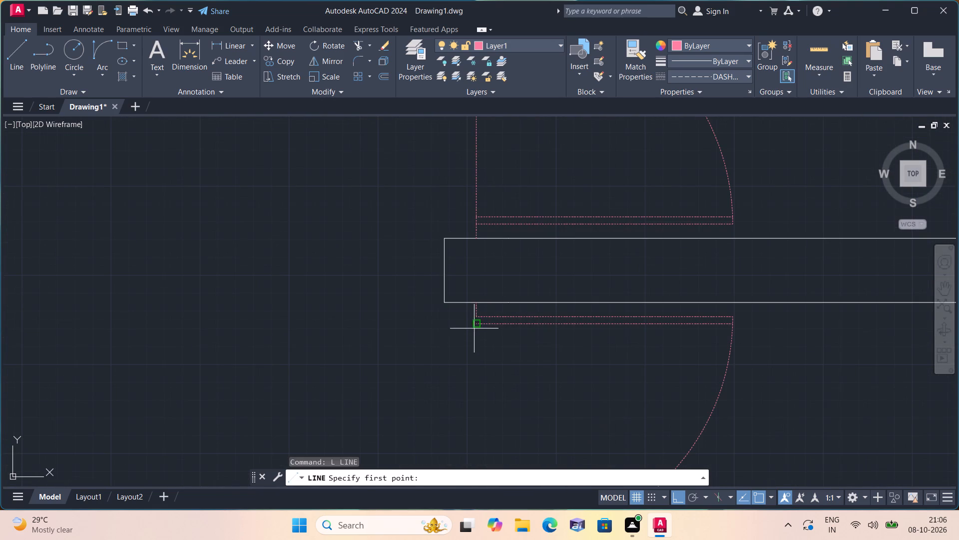
pyautogui.click(475, 317)
pyautogui.moveTo(480, 392); pyautogui.dragTo(479, 248, button='middle')
pyautogui.moveTo(468, 352); pyautogui.dragTo(470, 293, button='middle')
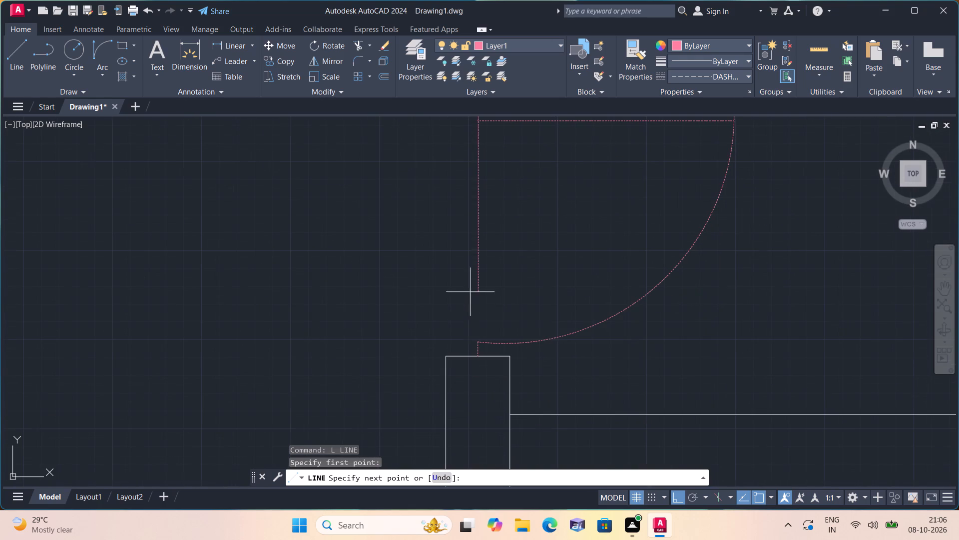
pyautogui.click(476, 339)
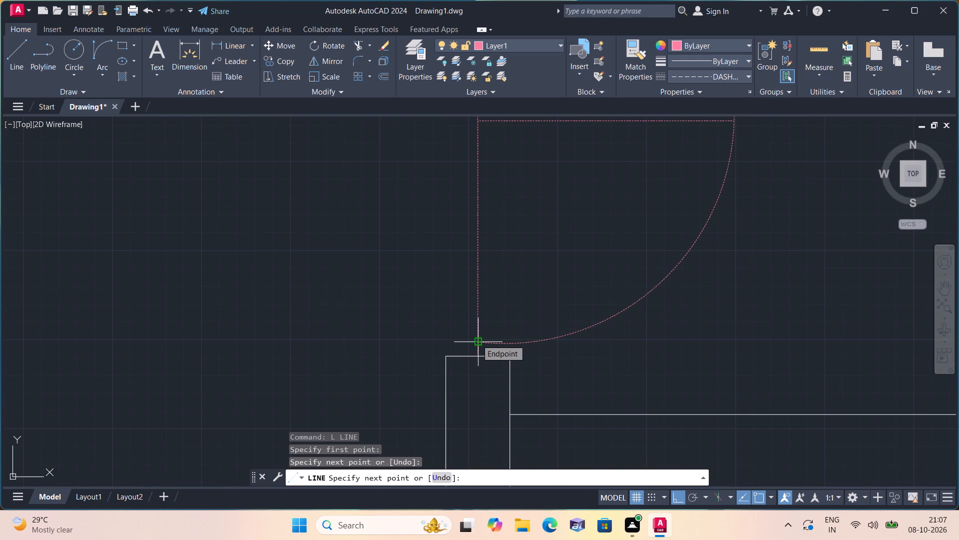
pyautogui.press('space')
# Look over the floor plan from the finished doors down past the staircase for wall openings still without doors.
pyautogui.scroll(-2, 514, 391)
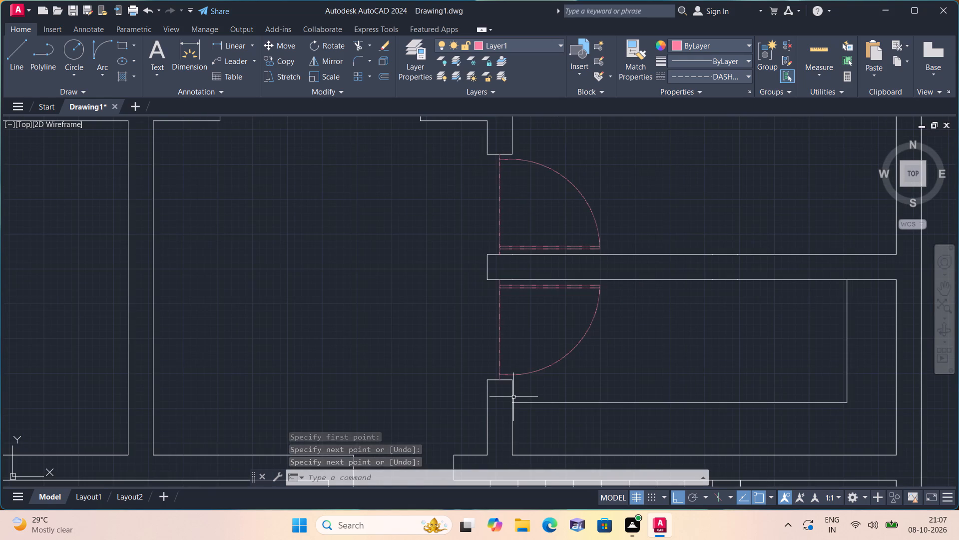
pyautogui.scroll(-2, 513, 397)
pyautogui.moveTo(512, 349); pyautogui.dragTo(524, 389, button='middle')
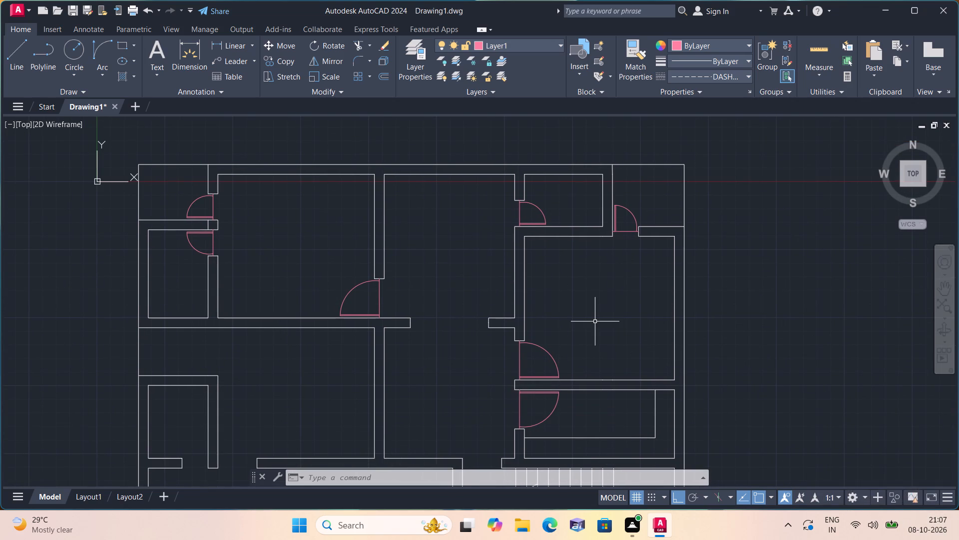
pyautogui.moveTo(595, 321); pyautogui.dragTo(520, 306, button='middle')
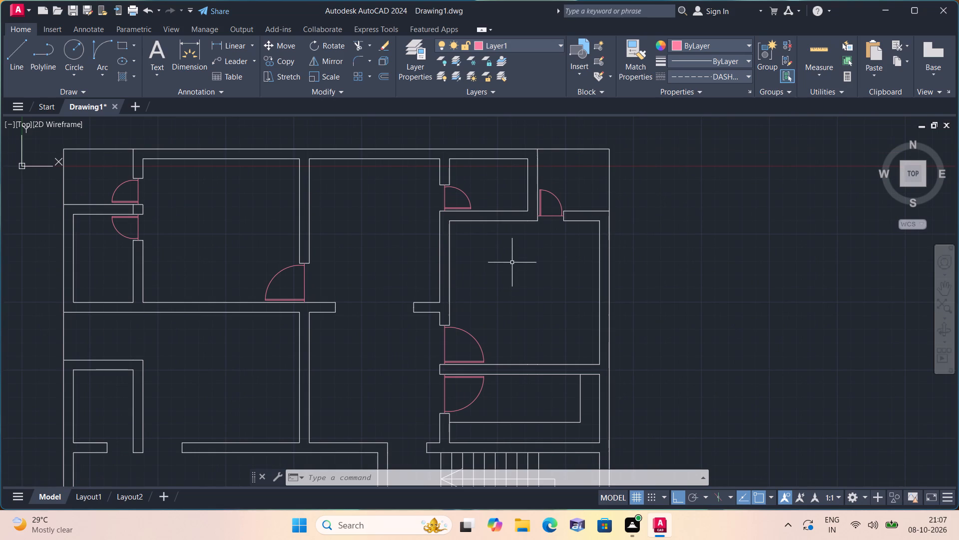
pyautogui.scroll(1, 549, 223)
pyautogui.moveTo(496, 294); pyautogui.dragTo(490, 252, button='middle')
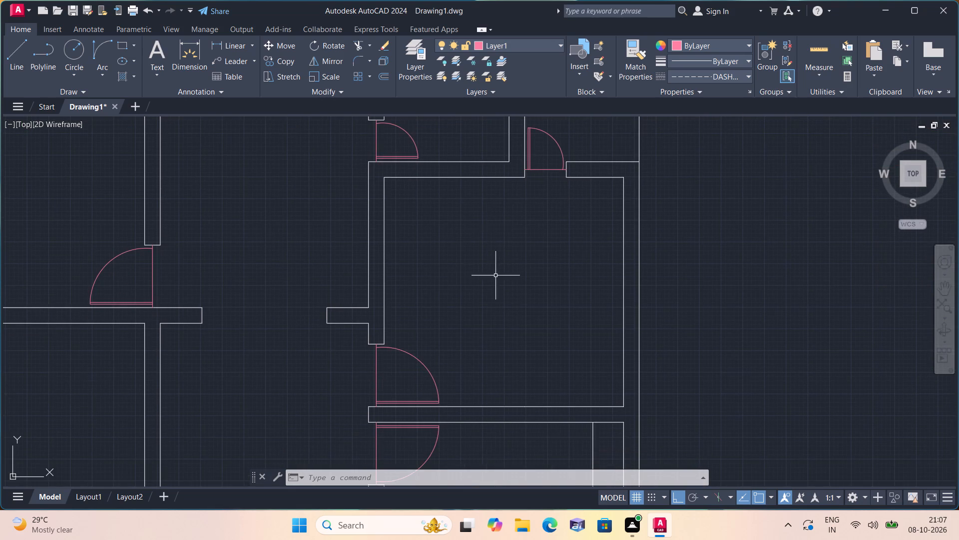
pyautogui.scroll(-1, 496, 323)
pyautogui.moveTo(494, 323); pyautogui.dragTo(476, 241, button='middle')
pyautogui.moveTo(479, 338); pyautogui.dragTo(486, 240, button='middle')
pyautogui.scroll(-1, 486, 240)
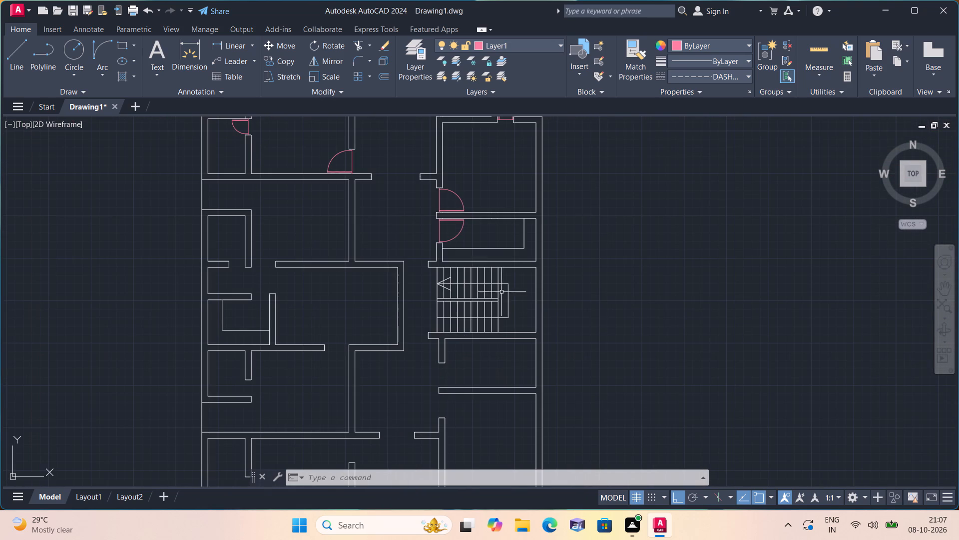
pyautogui.middleClick(471, 372)
pyautogui.scroll(1, 471, 372)
pyautogui.moveTo(471, 370); pyautogui.dragTo(475, 322, button='middle')
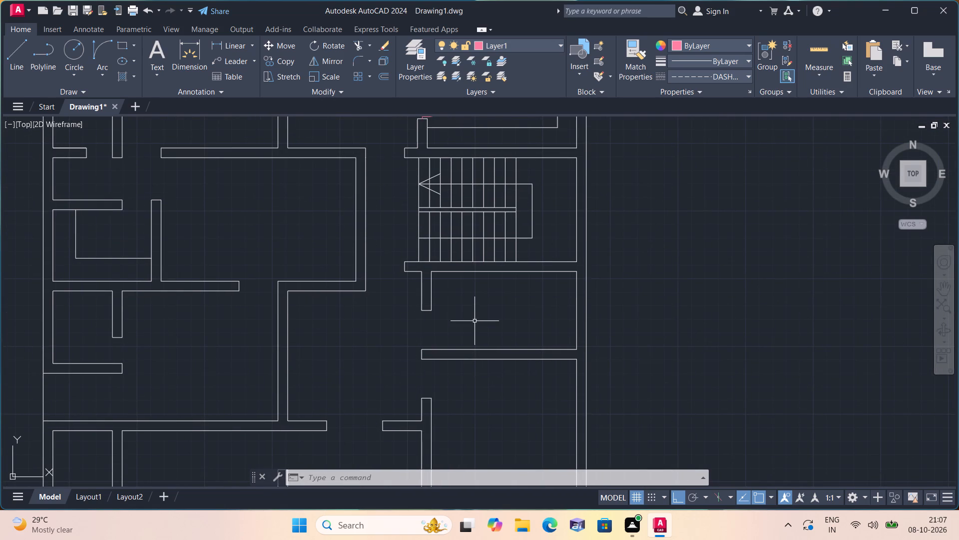
pyautogui.moveTo(446, 394); pyautogui.dragTo(446, 392, button='middle')
pyautogui.moveTo(446, 392); pyautogui.dragTo(451, 338, button='middle')
pyautogui.scroll(-1, 447, 355)
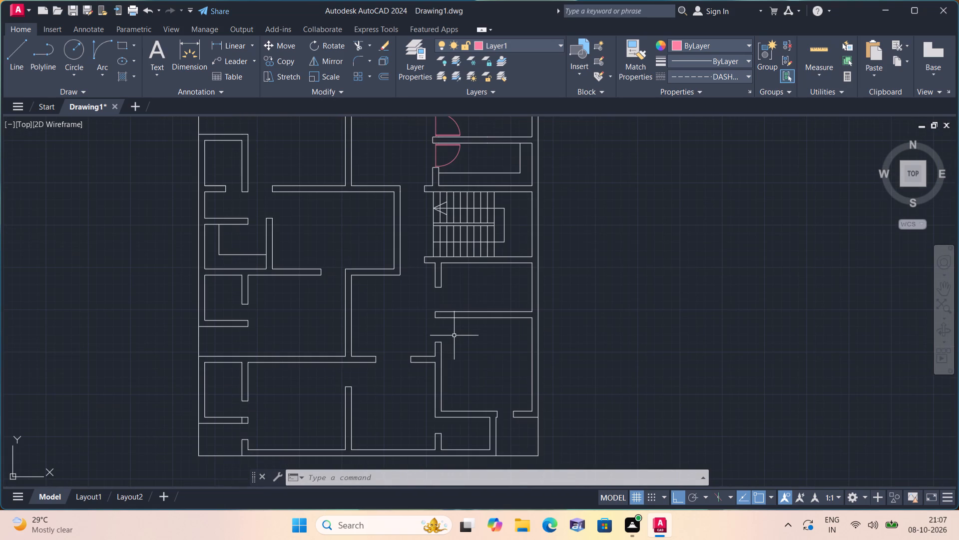
pyautogui.click(455, 337)
pyautogui.scroll(1, 455, 337)
pyautogui.scroll(-1, 456, 337)
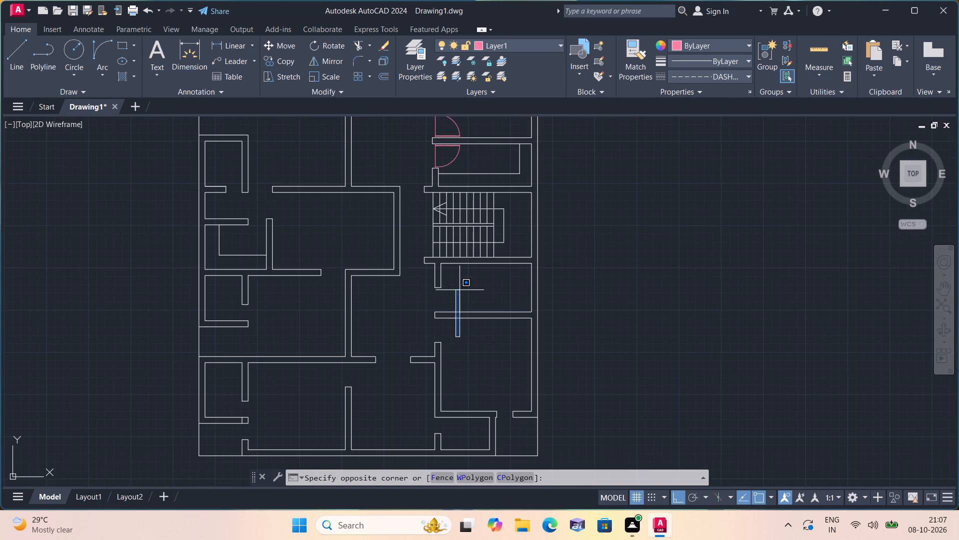
pyautogui.press('Escape')
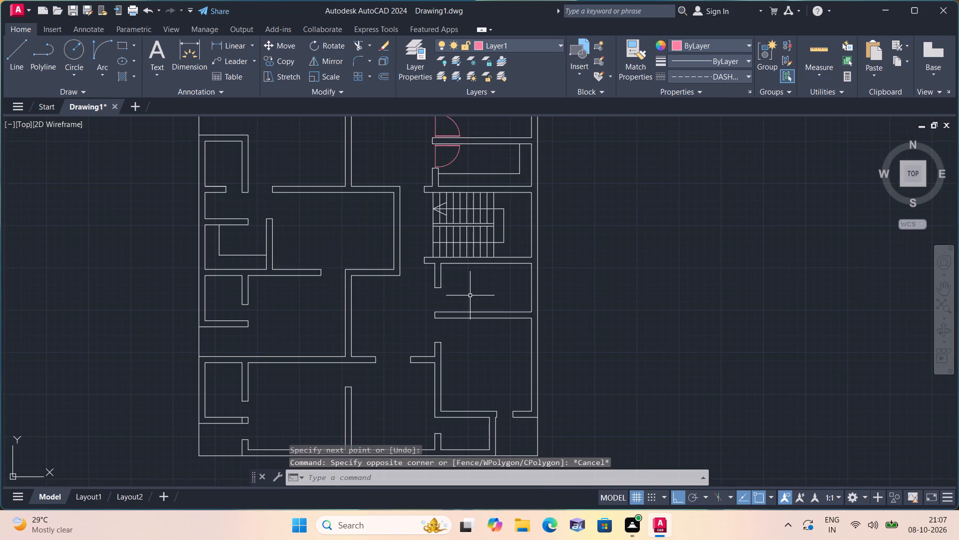
# Draw a 2" line downward from the midpoint of the short wall end in the opening just below the staircase.
pyautogui.press('l')
pyautogui.press('space')
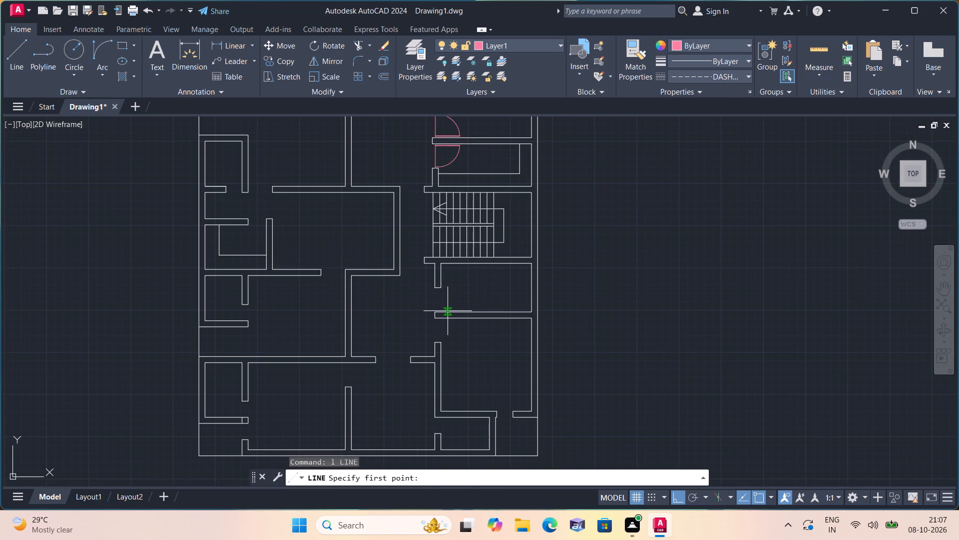
pyautogui.scroll(2, 448, 311)
pyautogui.click(427, 252)
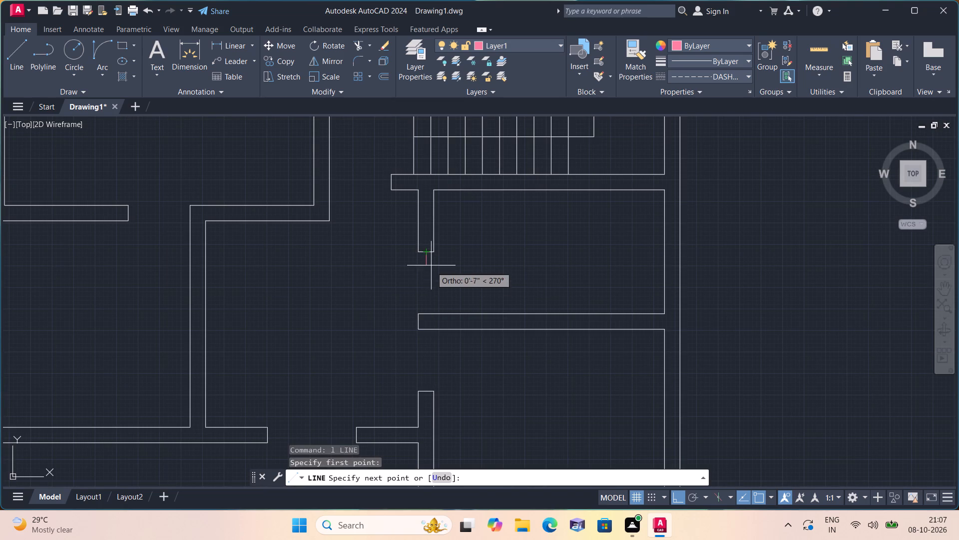
pyautogui.write('2"')
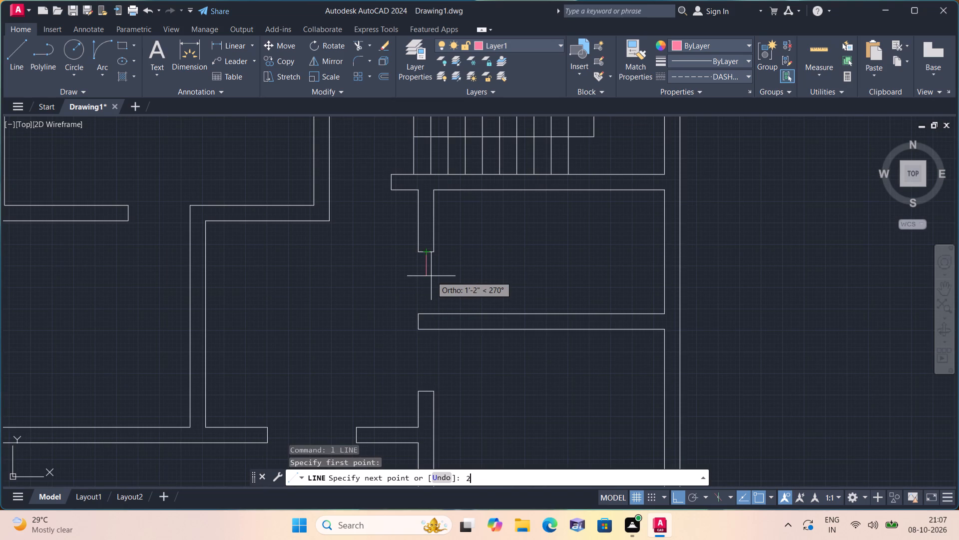
pyautogui.press('space')
pyautogui.press('Escape')
pyautogui.press('space')
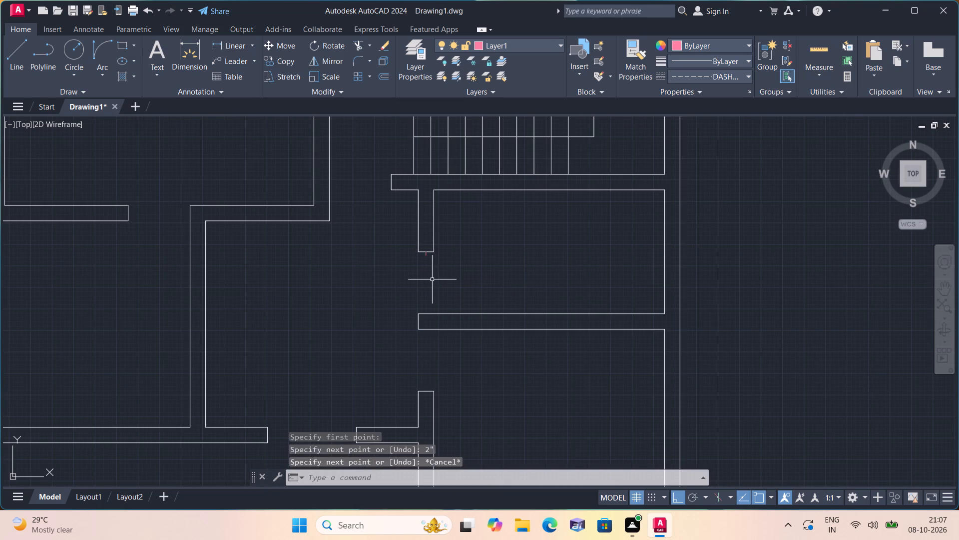
# Draw a 2" line up from the horizontal wall below the opening, aligned with the upper 2" line, continuing into a 3' leaf line rightward.
pyautogui.scroll(1, 428, 270)
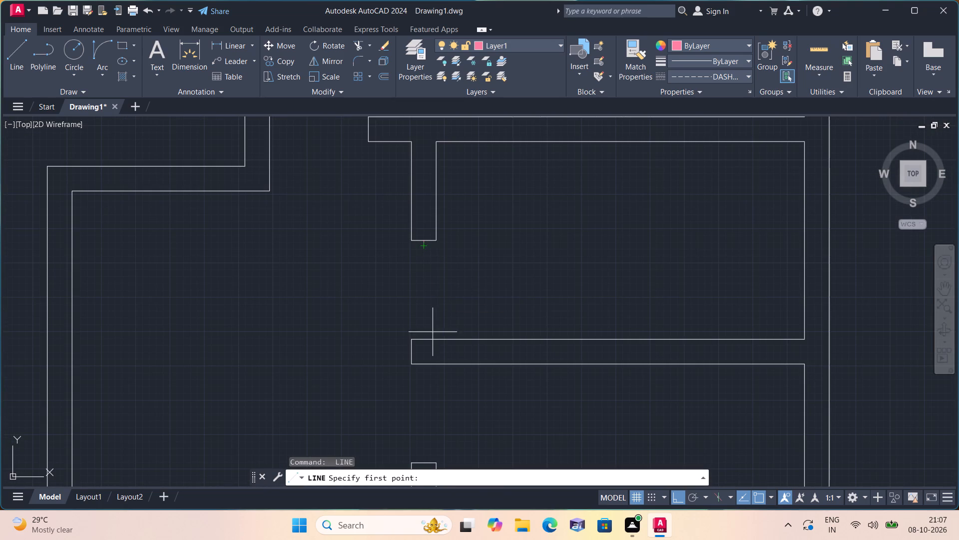
pyautogui.click(423, 338)
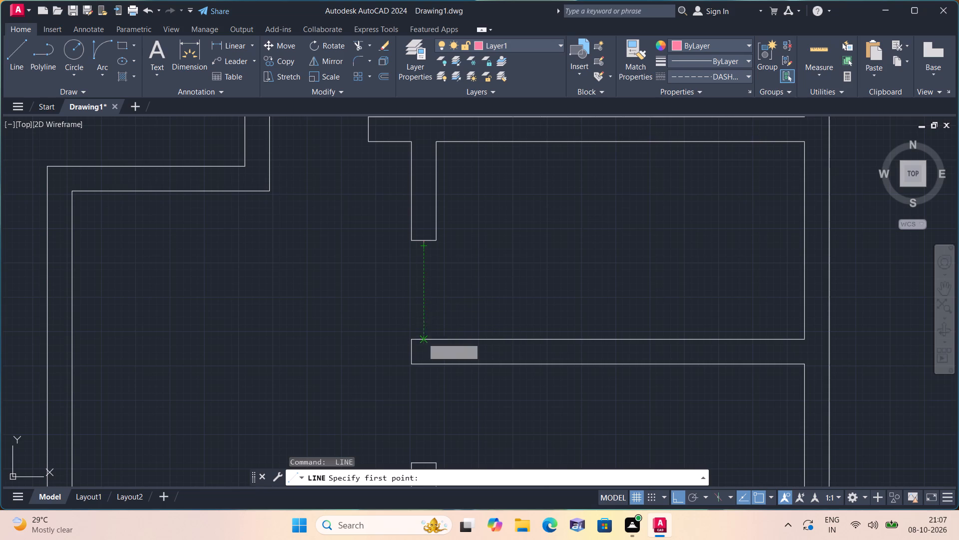
pyautogui.write('2"')
pyautogui.press('space')
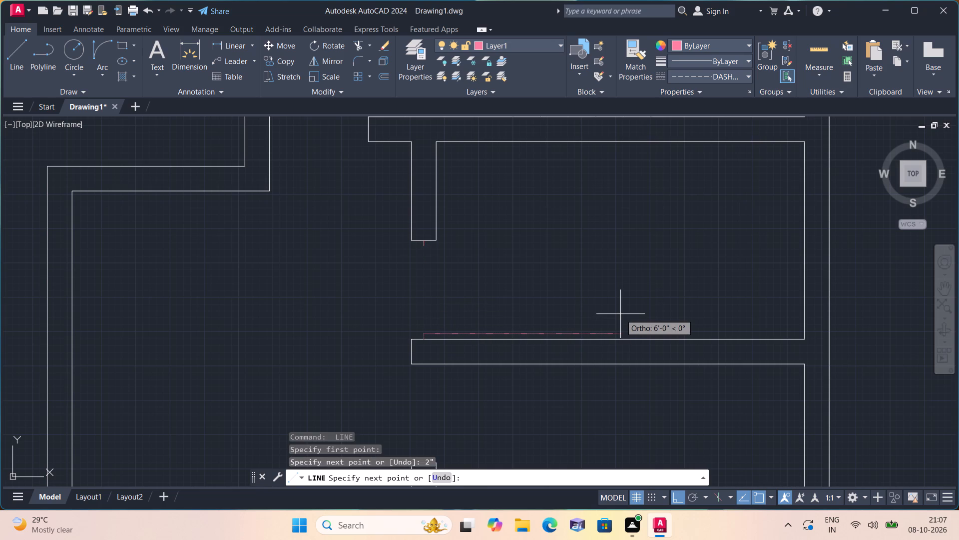
pyautogui.write("3'")
pyautogui.press('space')
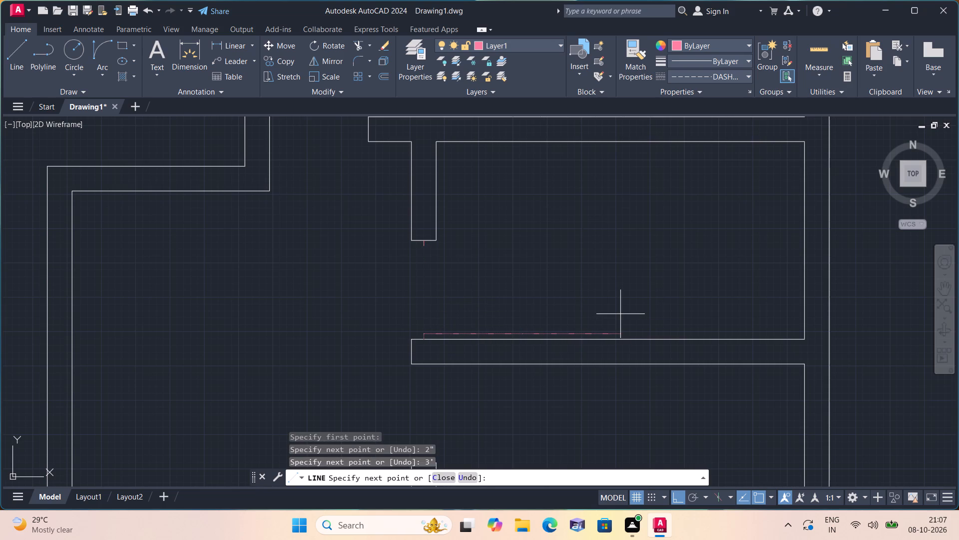
pyautogui.press('space')
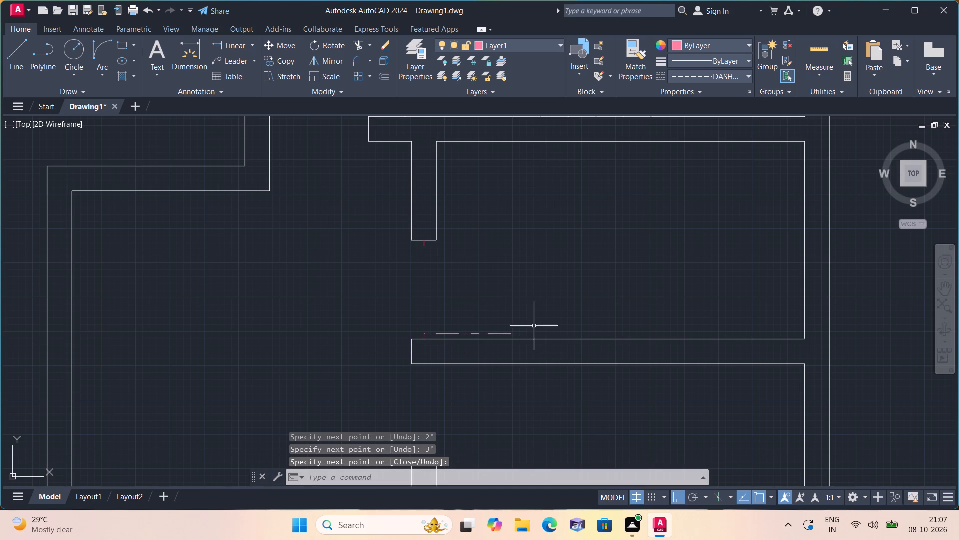
# Draw a Start, End, Direction swing arc from the 3' leaf's free end to the lower end of the upper 2" line.
pyautogui.click(104, 73)
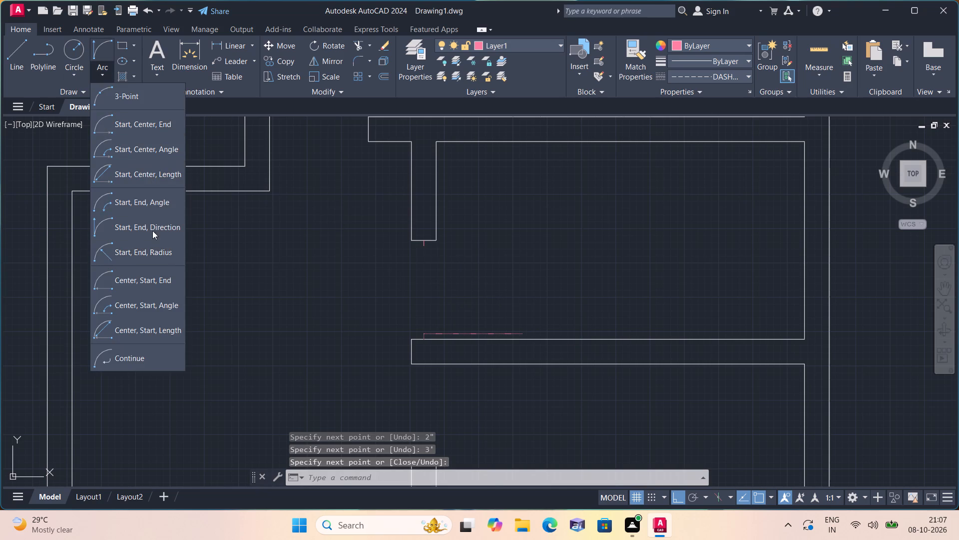
pyautogui.click(147, 225)
pyautogui.scroll(2, 495, 327)
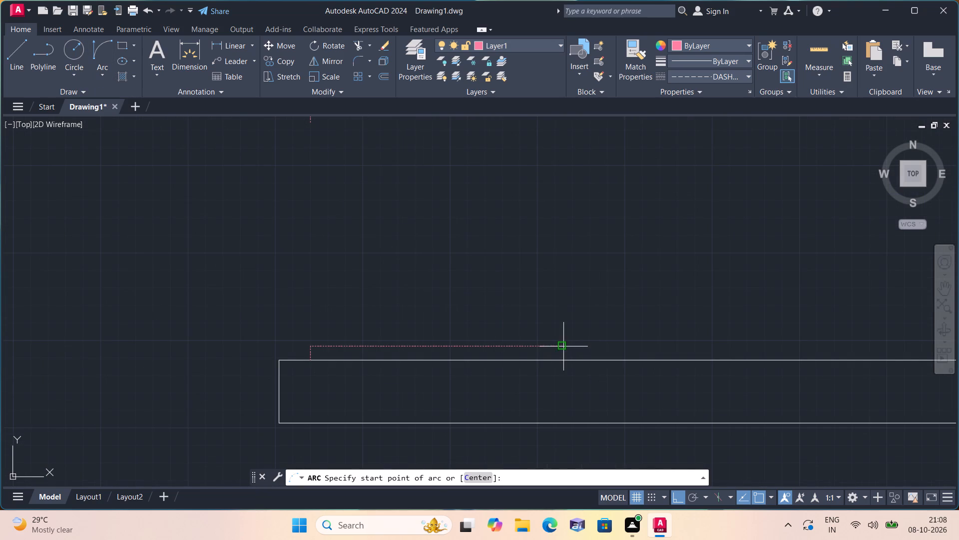
pyautogui.click(563, 346)
pyautogui.scroll(-1, 359, 216)
pyautogui.moveTo(355, 226); pyautogui.dragTo(372, 320, button='middle')
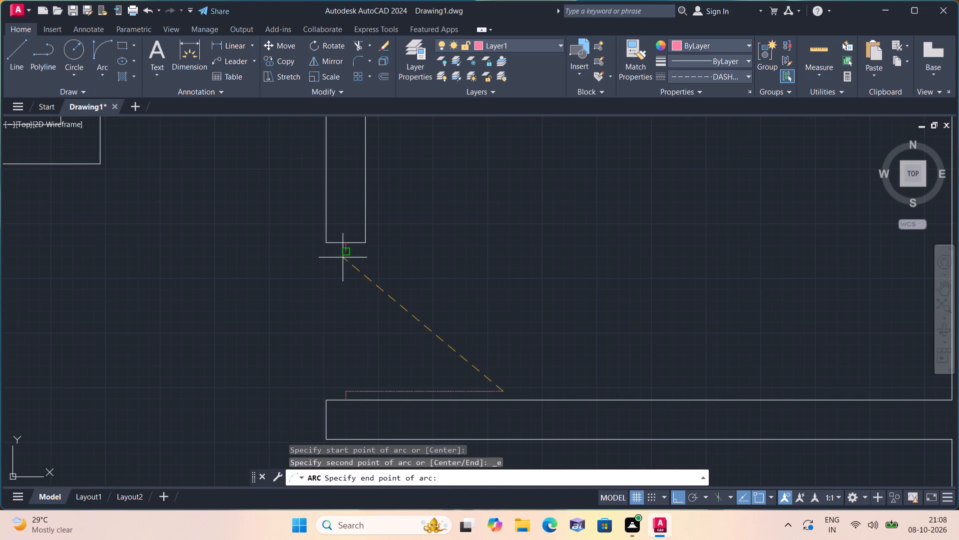
pyautogui.click(347, 253)
pyautogui.click(486, 248)
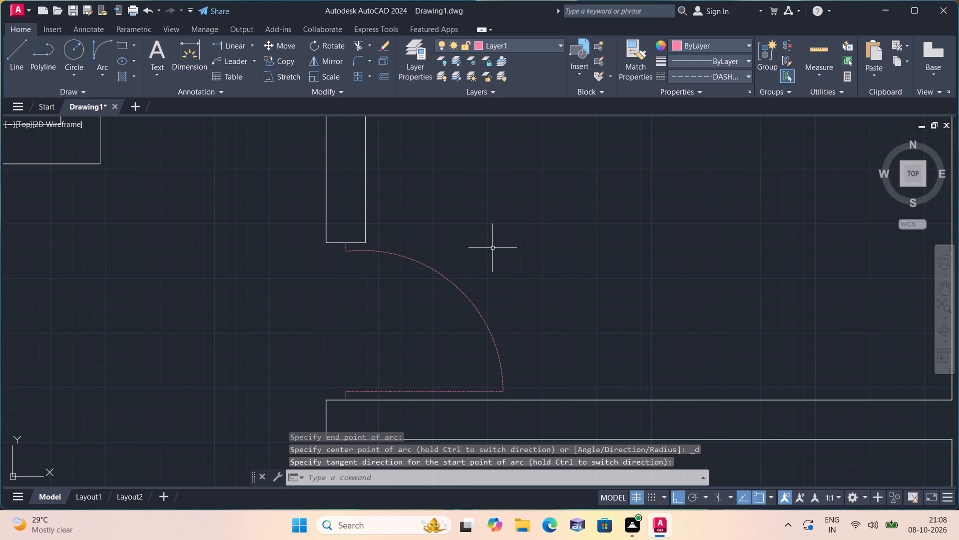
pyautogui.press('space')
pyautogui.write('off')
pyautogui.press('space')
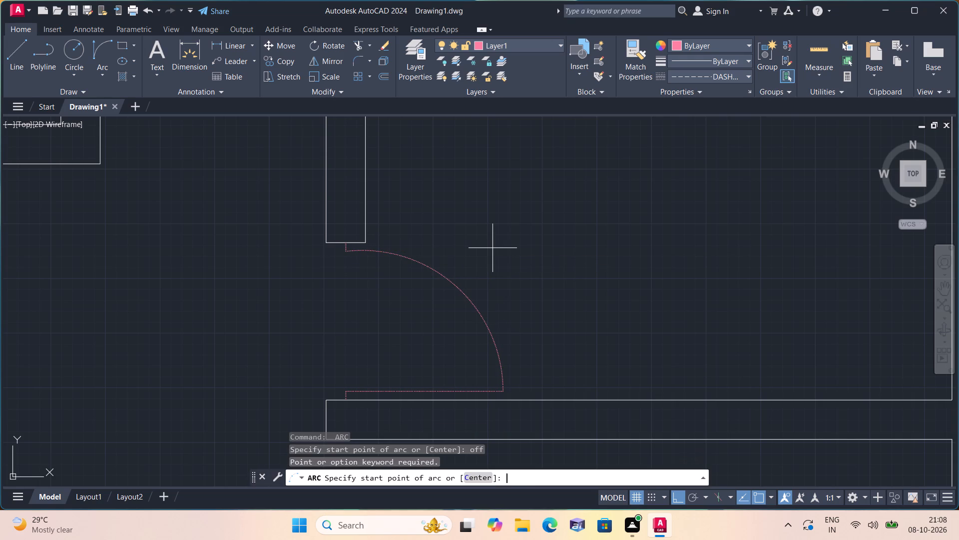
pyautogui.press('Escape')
# Offset the 3' horizontal leaf line 1" upward, toward the inside of the swing arc.
pyautogui.write('off')
pyautogui.press('space')
pyautogui.write('1"')
pyautogui.press('space')
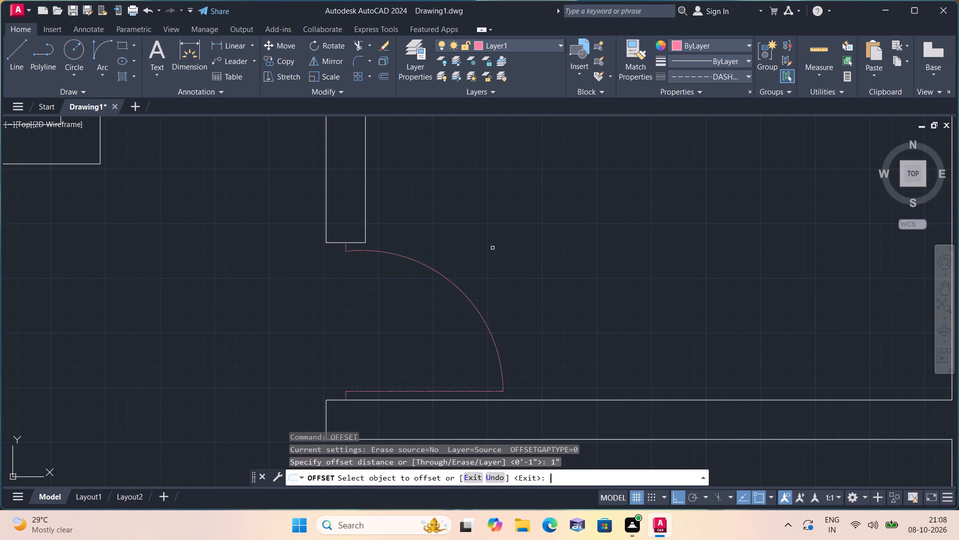
pyautogui.click(381, 392)
pyautogui.click(386, 353)
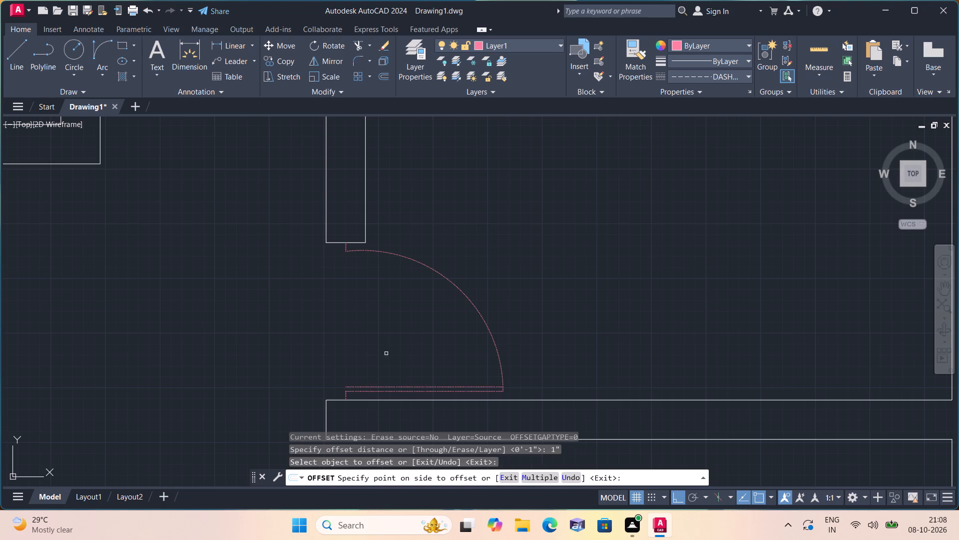
pyautogui.press('space')
# Draw a dashed line across the door opening from the upper 2" line's lower end to the leaf's hinge end.
pyautogui.write('l')
pyautogui.press('space')
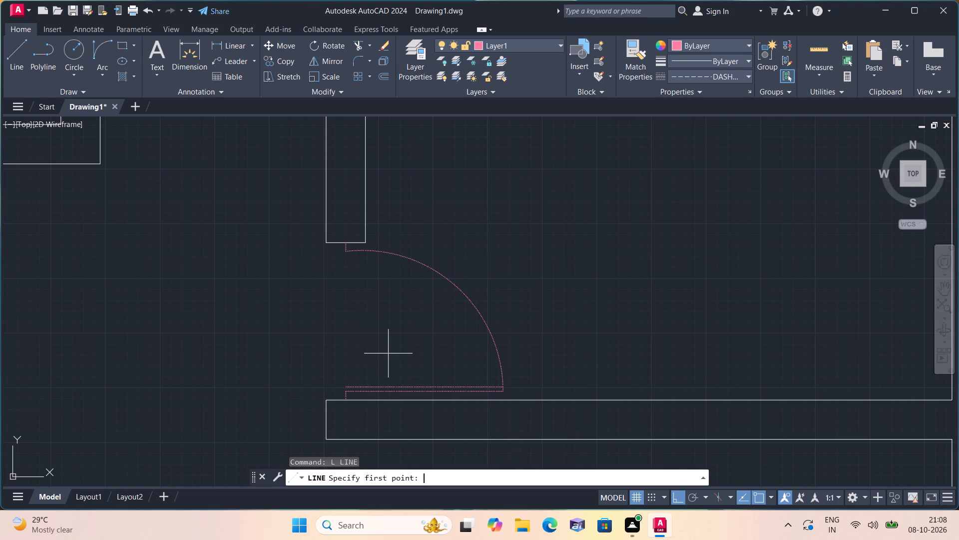
pyautogui.scroll(1, 342, 286)
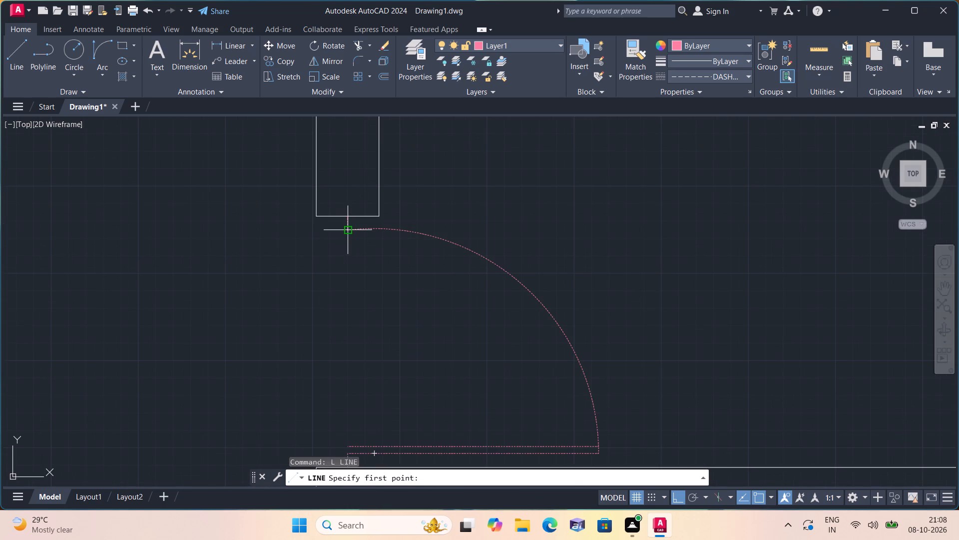
pyautogui.click(348, 233)
pyautogui.moveTo(352, 322); pyautogui.dragTo(346, 219, button='middle')
pyautogui.scroll(-1, 352, 323)
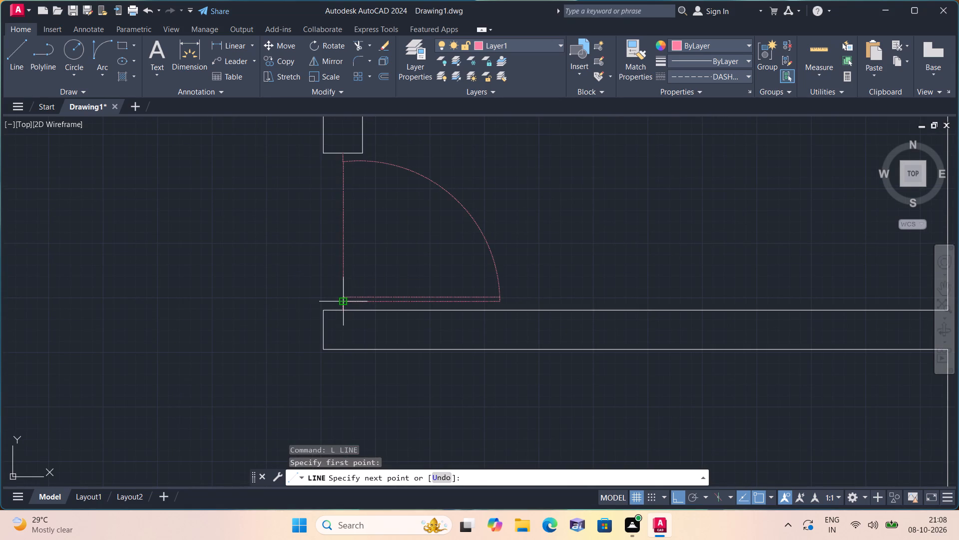
pyautogui.click(346, 301)
pyautogui.press('space')
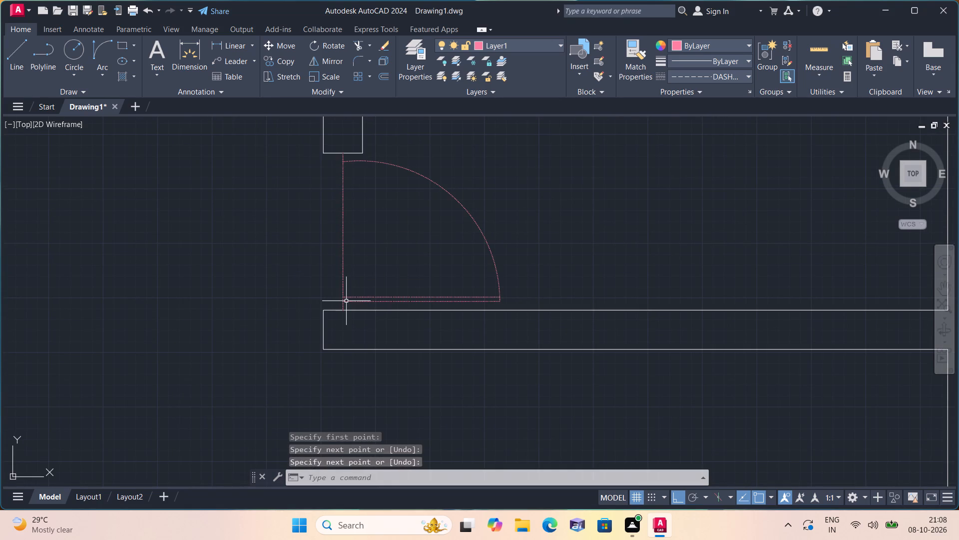
# Draw a 2" line upward from the midpoint of the short wall end at the bottom of the next opening below.
pyautogui.write('l')
pyautogui.press('space')
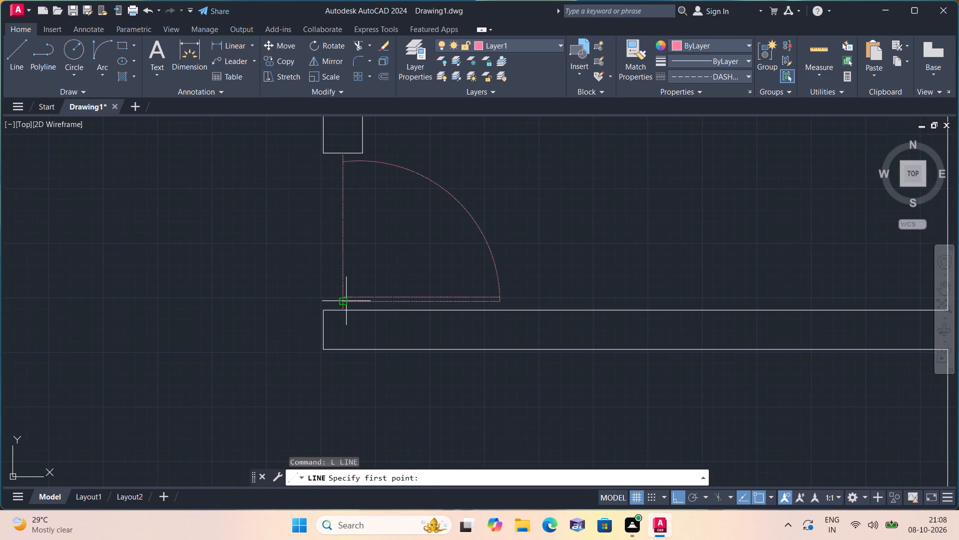
pyautogui.scroll(-1, 346, 301)
pyautogui.moveTo(347, 399); pyautogui.dragTo(372, 285, button='middle')
pyautogui.scroll(1, 372, 322)
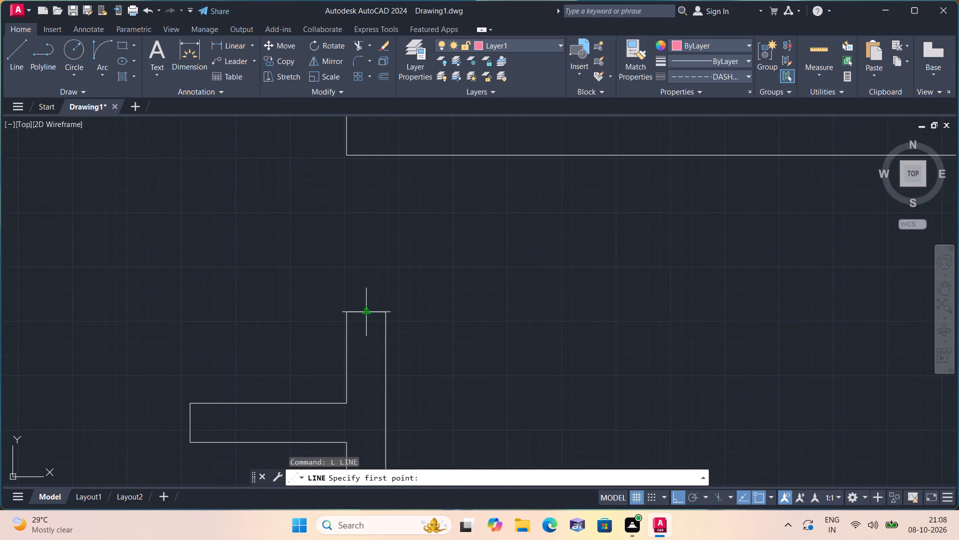
pyautogui.click(366, 312)
pyautogui.write('2"')
pyautogui.press('space')
pyautogui.press('Escape')
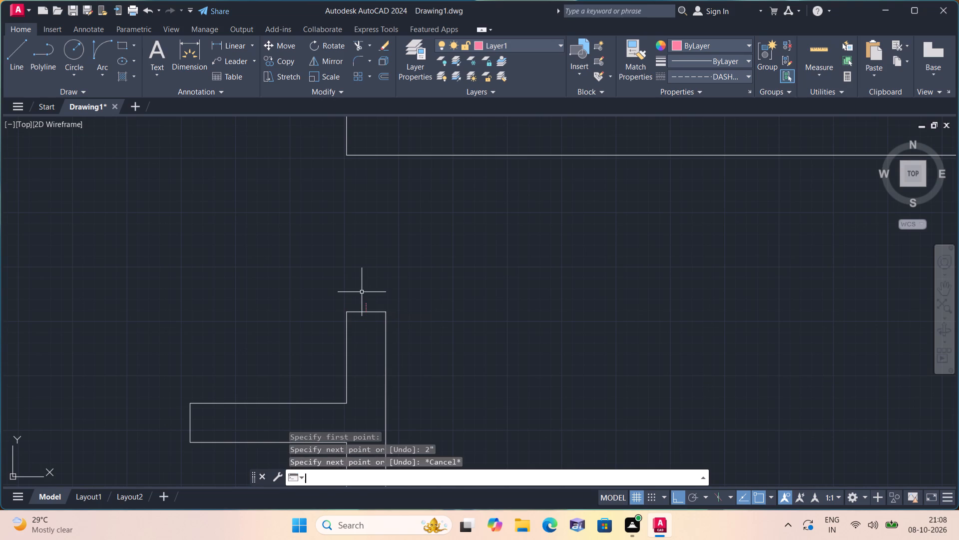
# Draw a 2" line down from the horizontal wall's underside, aligned with the lower 2" line, continuing into a 3' leaf line rightward.
pyautogui.press('l')
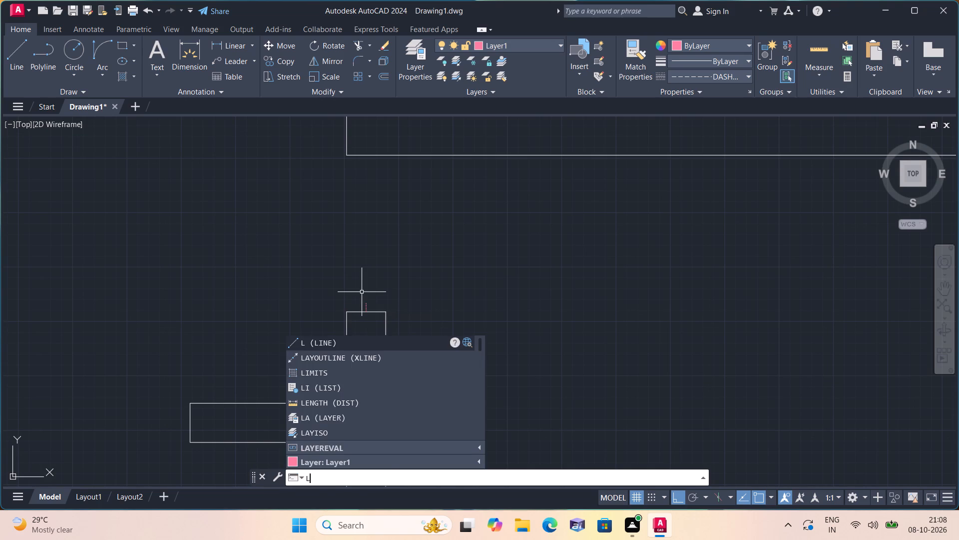
pyautogui.press('space')
pyautogui.scroll(2, 362, 292)
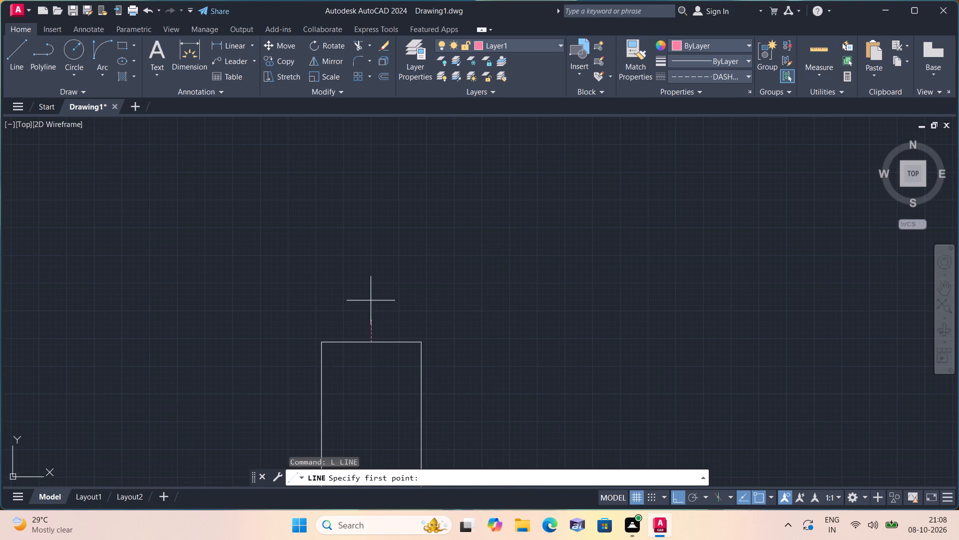
pyautogui.scroll(-1, 373, 229)
pyautogui.moveTo(373, 229); pyautogui.dragTo(397, 380, button='middle')
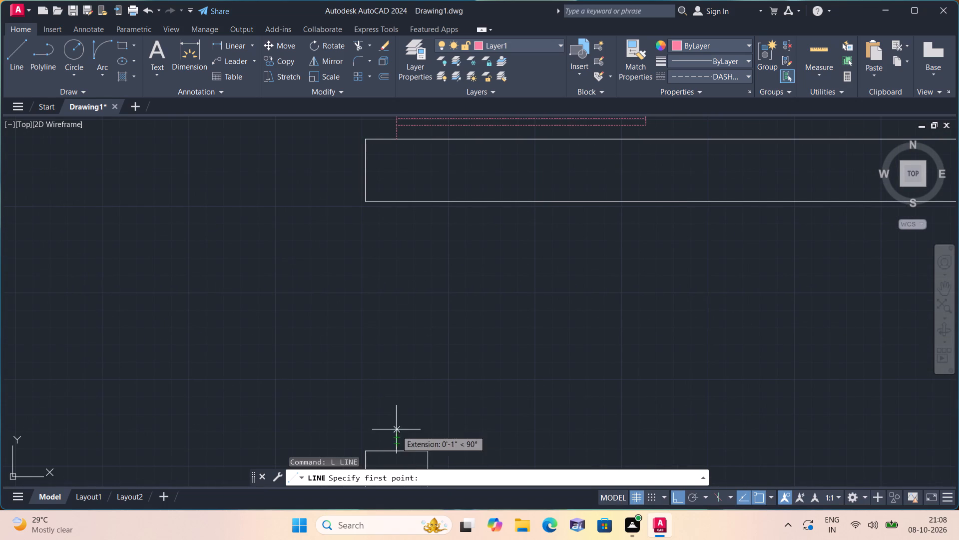
pyautogui.click(398, 201)
pyautogui.write('2"')
pyautogui.press('space')
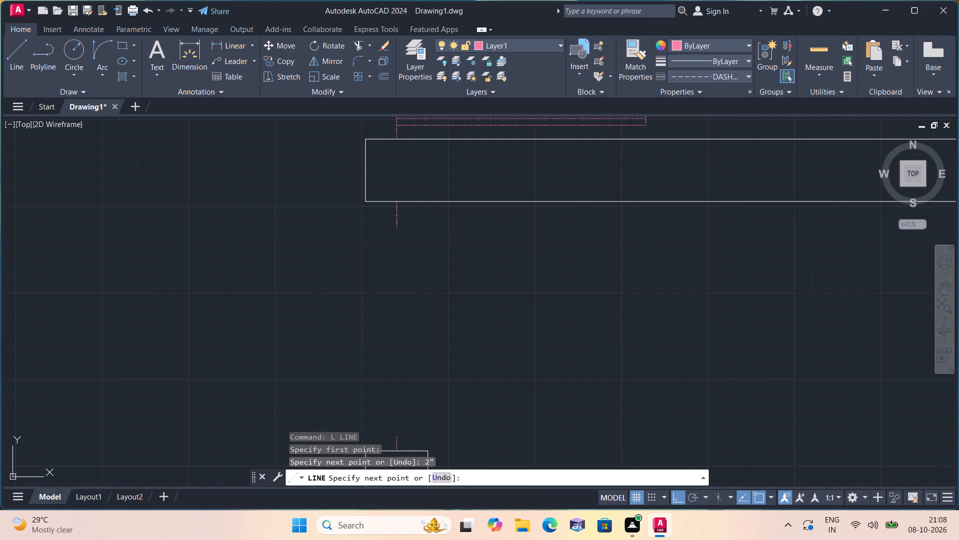
pyautogui.write("3'")
pyautogui.press('space')
pyautogui.press('Escape')
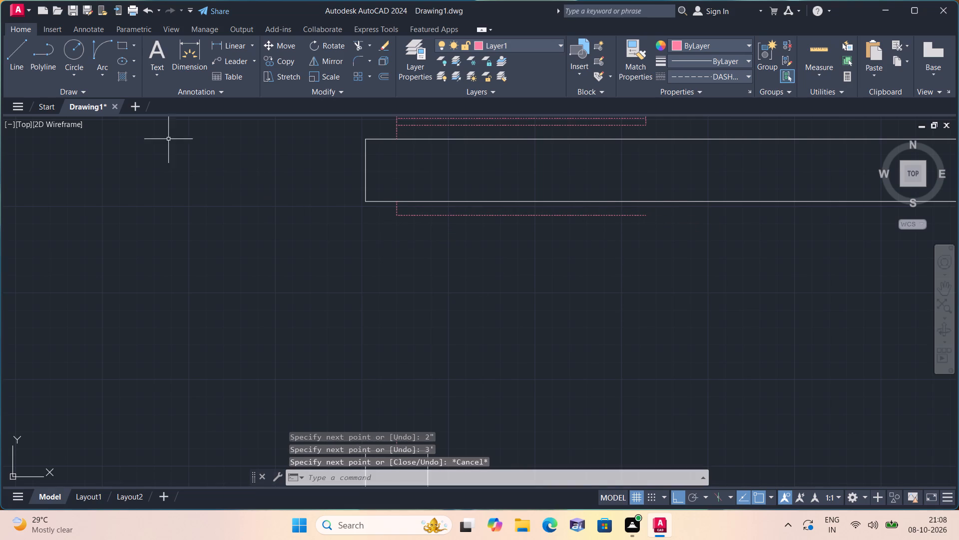
# Draw a Start, End, Direction swing arc from the lower door's 3' leaf free end to the top of the lower 2" line.
pyautogui.click(107, 79)
pyautogui.click(139, 230)
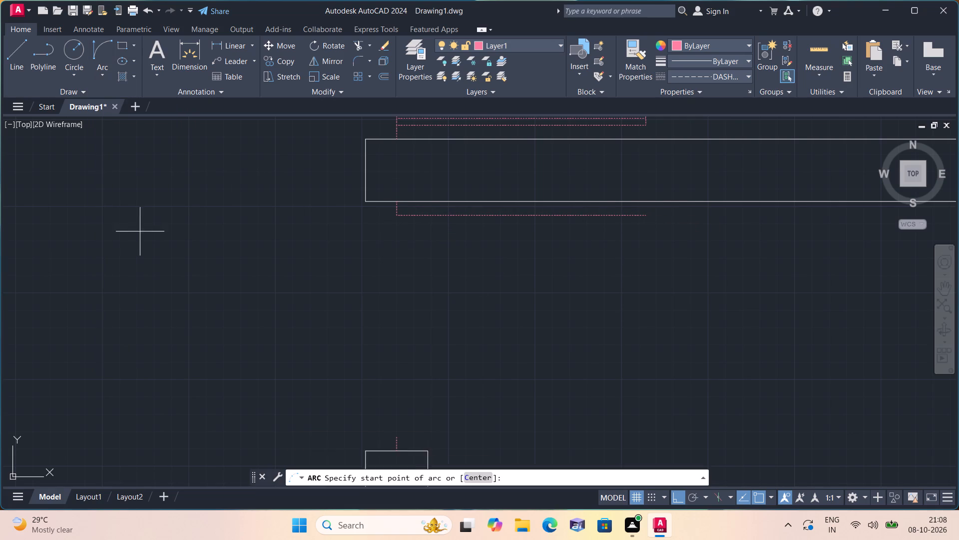
pyautogui.scroll(-1, 539, 312)
pyautogui.click(604, 251)
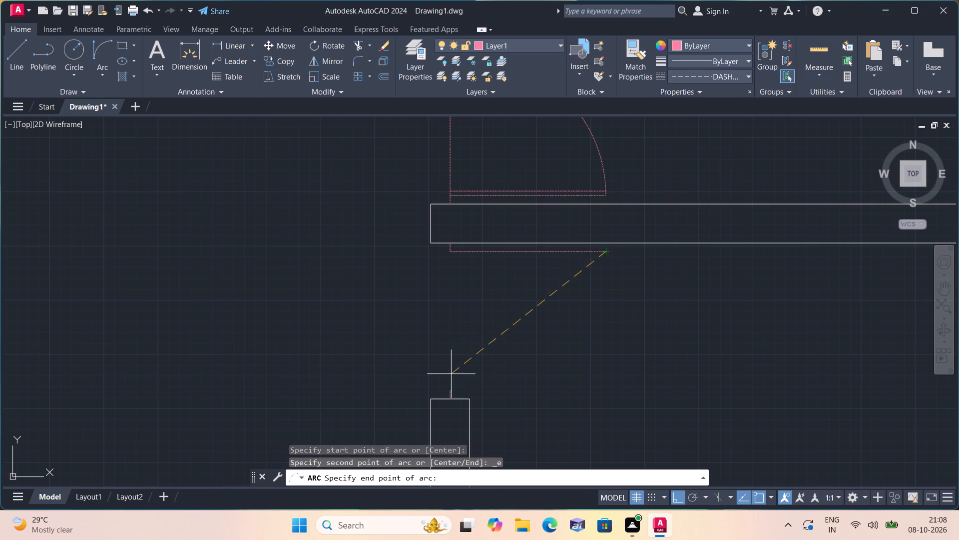
pyautogui.scroll(1, 450, 376)
pyautogui.click(450, 396)
pyautogui.click(612, 389)
# Offset the lower door's 3' leaf line 1" downward, toward the inside of its swing arc.
pyautogui.scroll(-1, 642, 389)
pyautogui.write('off 1"')
pyautogui.press('space')
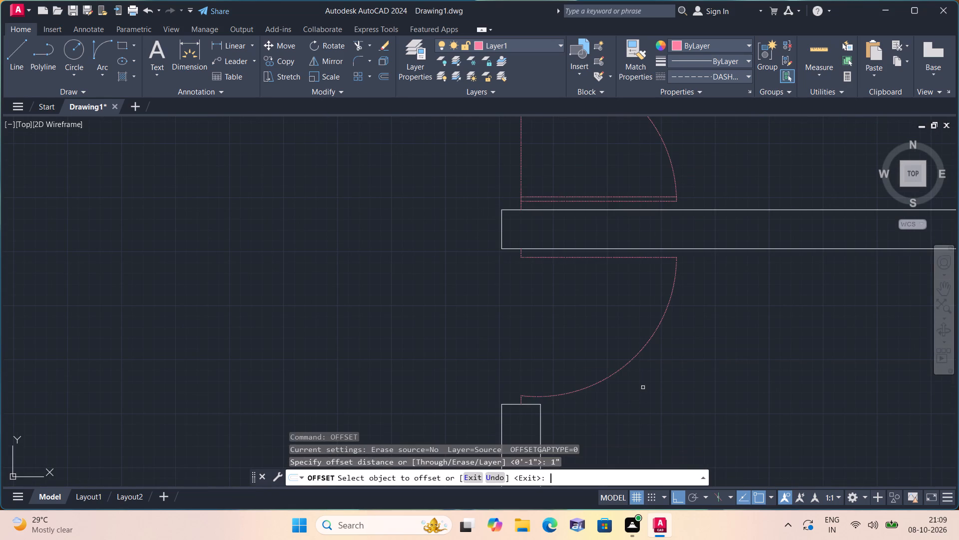
pyautogui.click(544, 259)
pyautogui.click(542, 256)
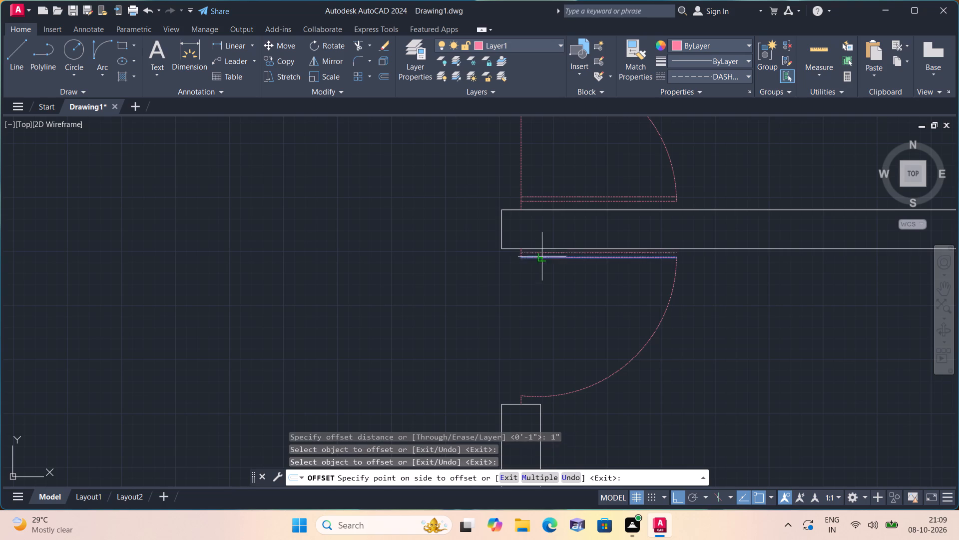
pyautogui.click(559, 297)
pyautogui.press('space')
# Draw a dashed line across the lower door opening from the leaf's hinge end to the top of the lower 2" line.
pyautogui.write('l')
pyautogui.press('space')
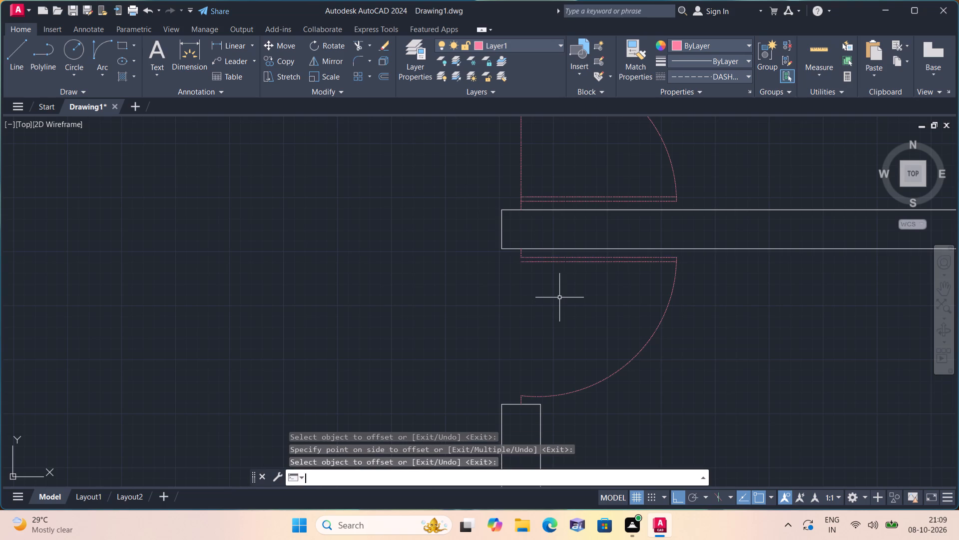
pyautogui.scroll(2, 518, 266)
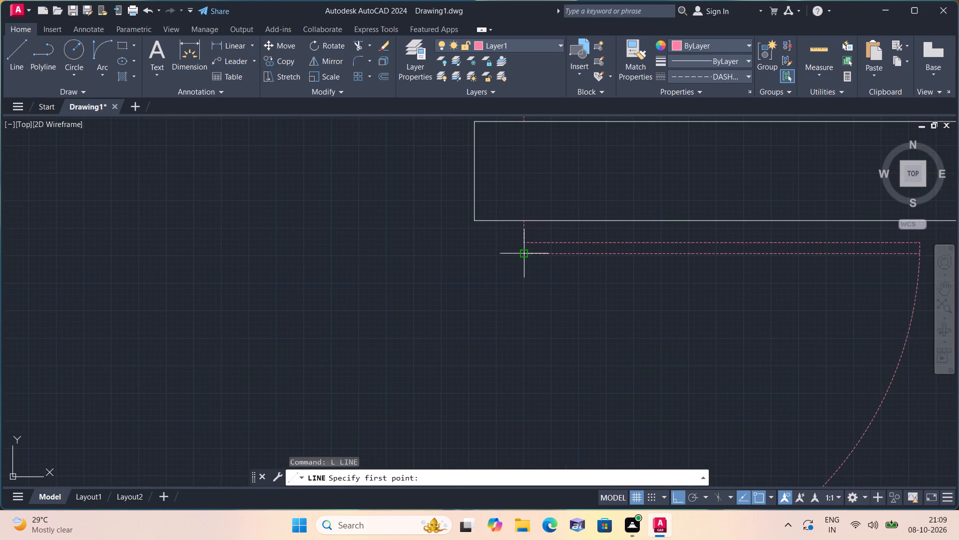
pyautogui.click(523, 242)
pyautogui.scroll(-1, 508, 327)
pyautogui.moveTo(507, 327); pyautogui.dragTo(501, 236, button='middle')
pyautogui.moveTo(489, 323); pyautogui.dragTo(482, 261, button='middle')
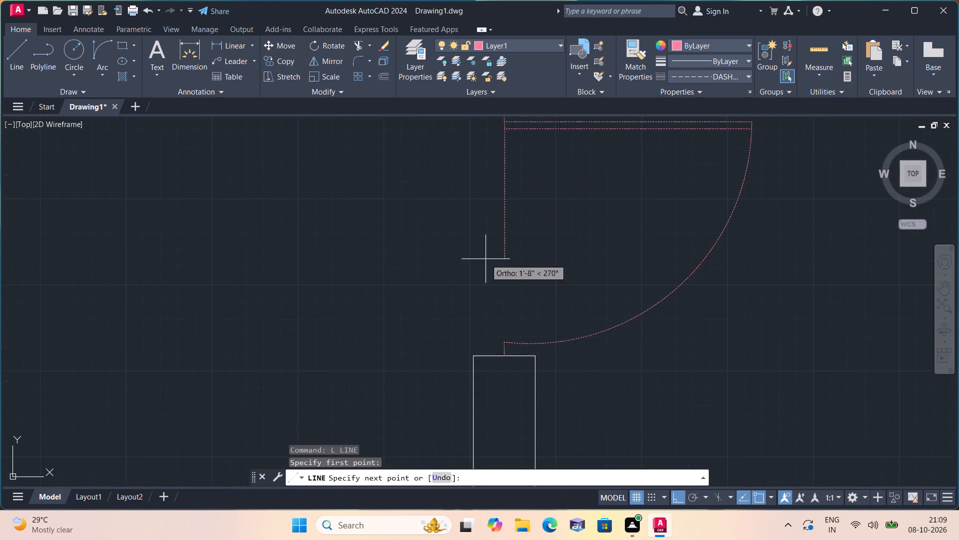
pyautogui.click(504, 341)
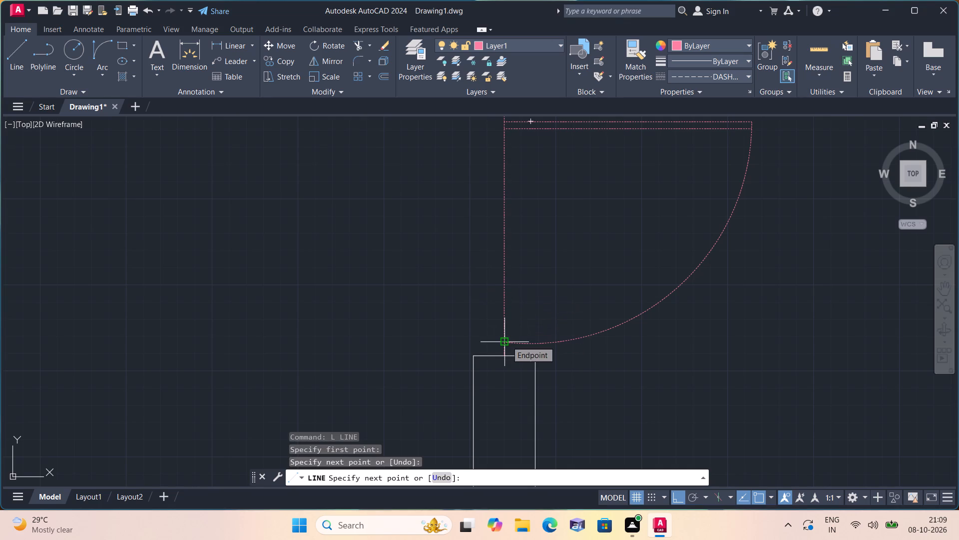
pyautogui.press('space')
# Draw a 2" line upward from the top midpoint of the short wall stub at the small lower room's door opening.
pyautogui.scroll(-2, 506, 341)
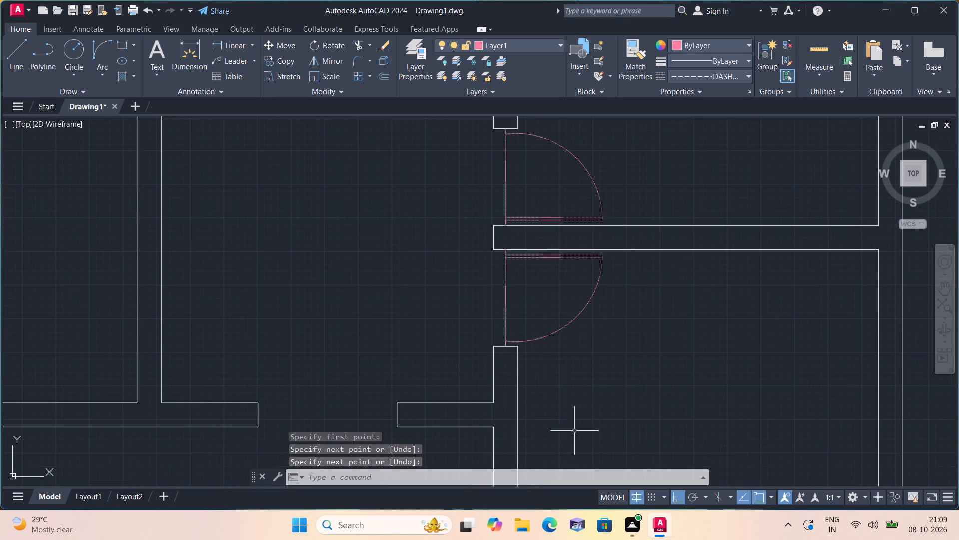
pyautogui.moveTo(595, 442); pyautogui.dragTo(538, 352, button='middle')
pyautogui.scroll(-1, 567, 407)
pyautogui.moveTo(573, 377); pyautogui.dragTo(505, 260, button='middle')
pyautogui.scroll(-1, 568, 377)
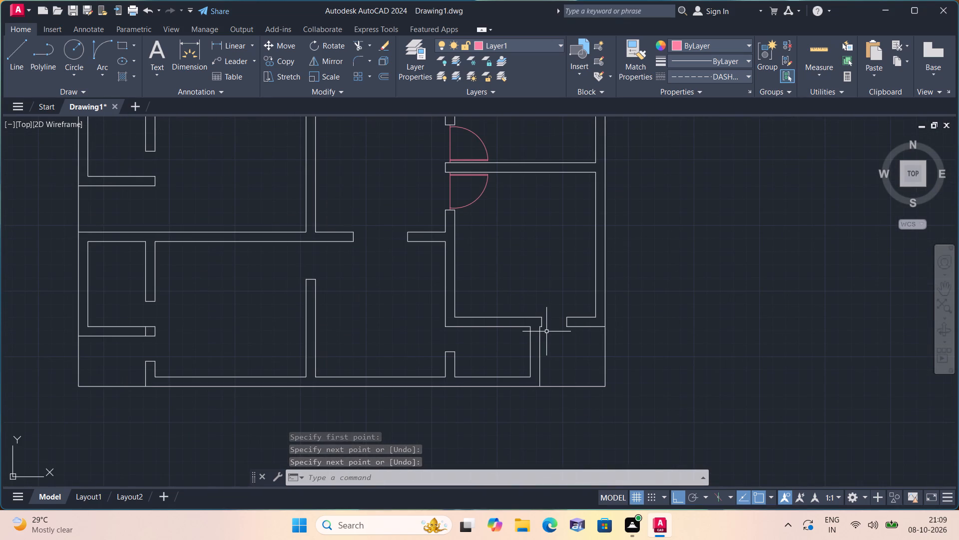
pyautogui.moveTo(545, 336); pyautogui.dragTo(504, 259, button='middle')
pyautogui.scroll(1, 452, 279)
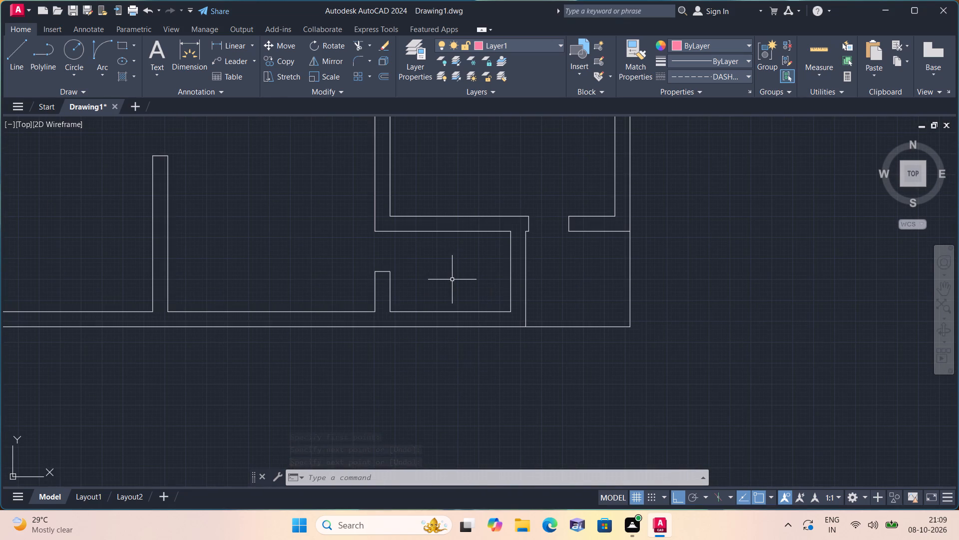
pyautogui.write('l')
pyautogui.press('space')
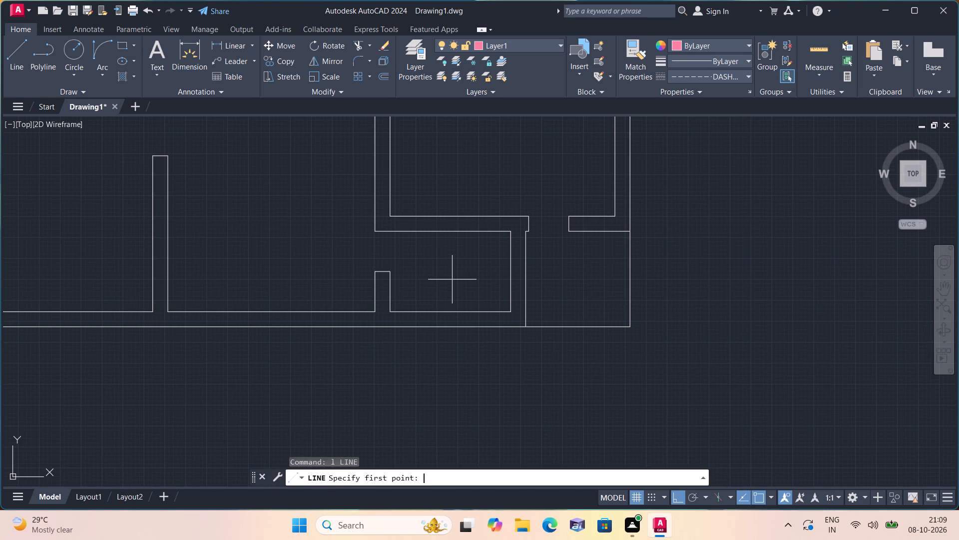
pyautogui.scroll(2, 395, 276)
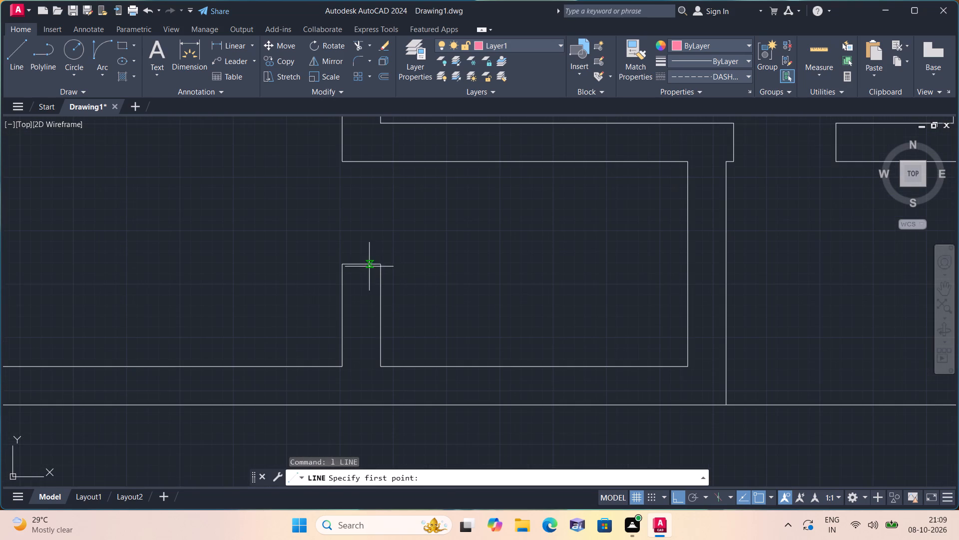
pyautogui.click(361, 261)
pyautogui.moveTo(361, 261); pyautogui.dragTo(368, 311, button='middle')
pyautogui.scroll(-1, 361, 261)
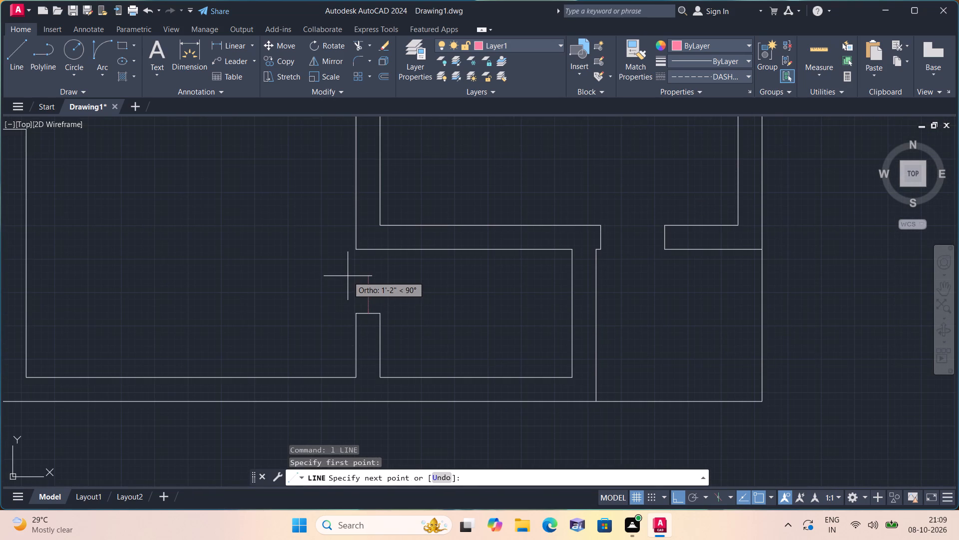
pyautogui.write('2"')
pyautogui.press('space')
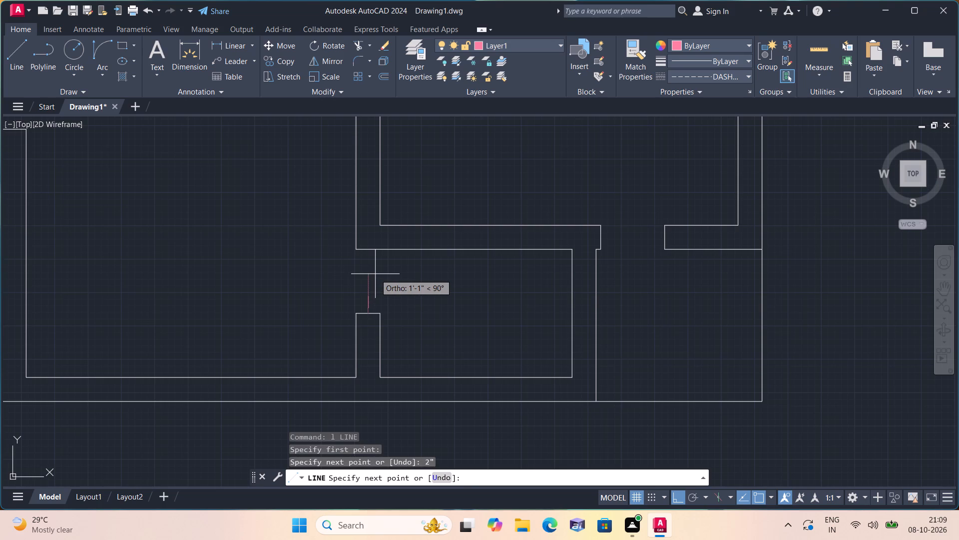
pyautogui.press('Escape')
# Draw a 2" line down from the horizontal wall's underside, aligned with the stub's 2" line, continuing into a 2' leaf line rightward.
pyautogui.press('space')
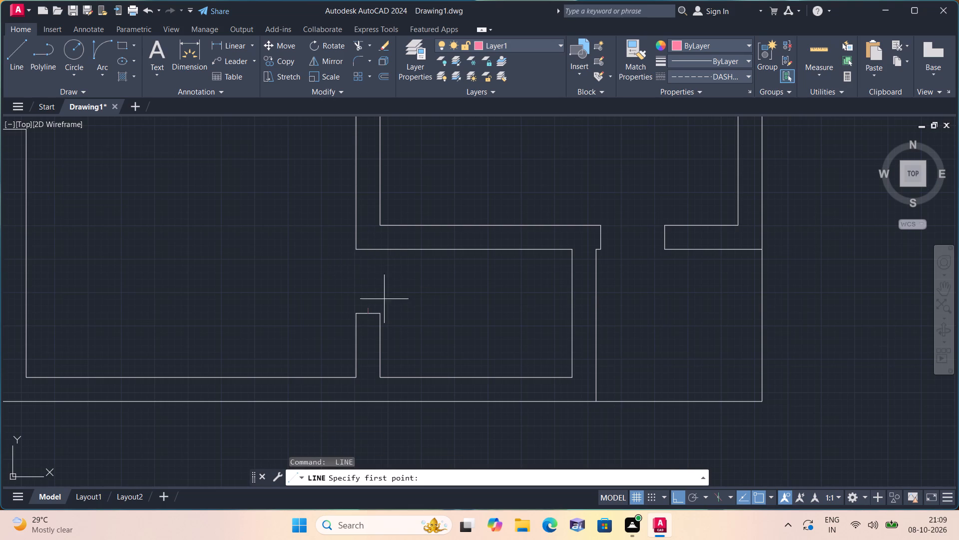
pyautogui.click(369, 251)
pyautogui.write('2"')
pyautogui.press('space')
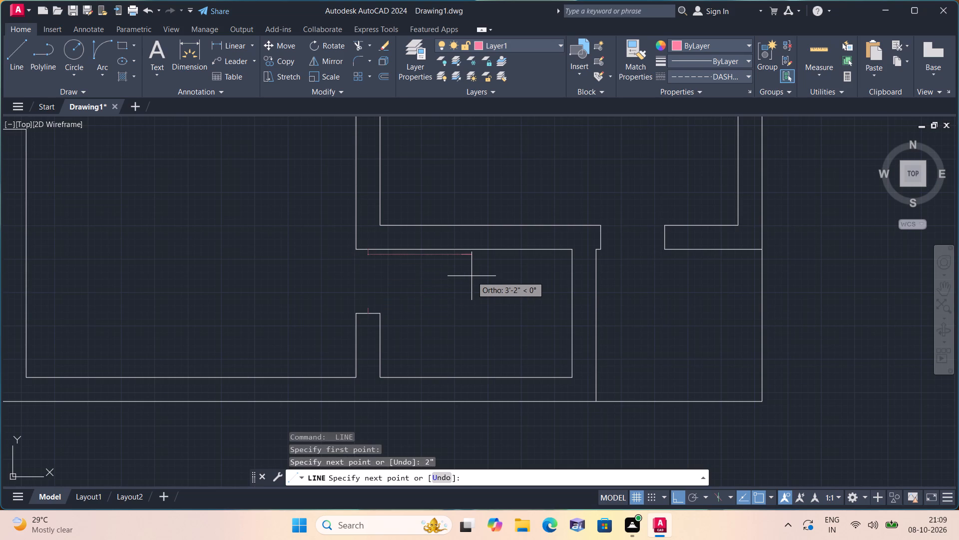
pyautogui.write("2'")
pyautogui.press('space')
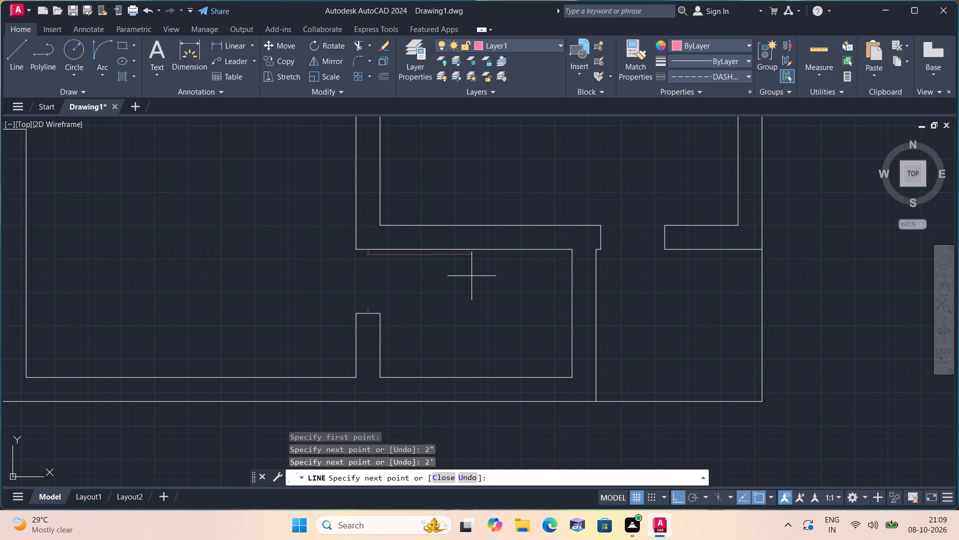
pyautogui.press('Escape')
# Draw a Start, End, Direction swing arc from the 2' leaf's free end to the top of the stub's 2" line.
pyautogui.click(105, 74)
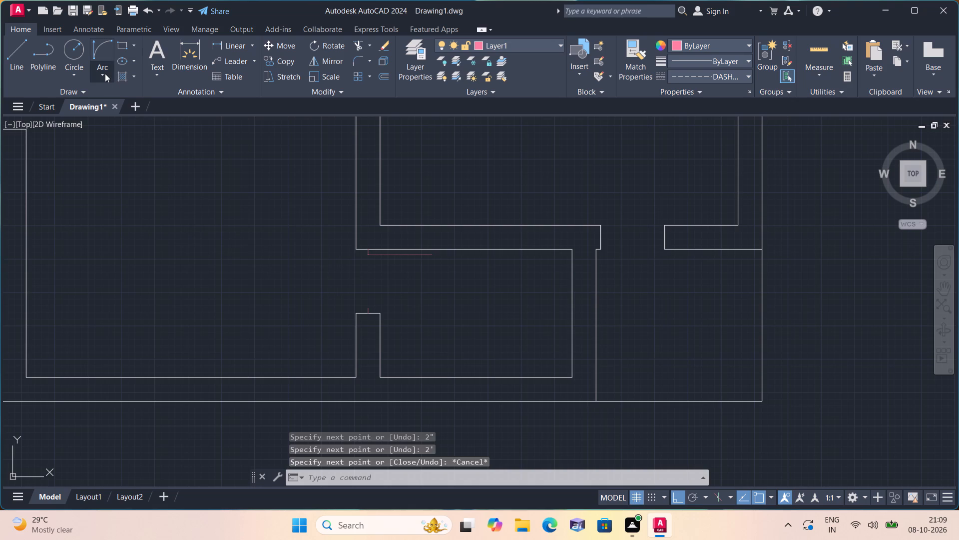
pyautogui.click(141, 229)
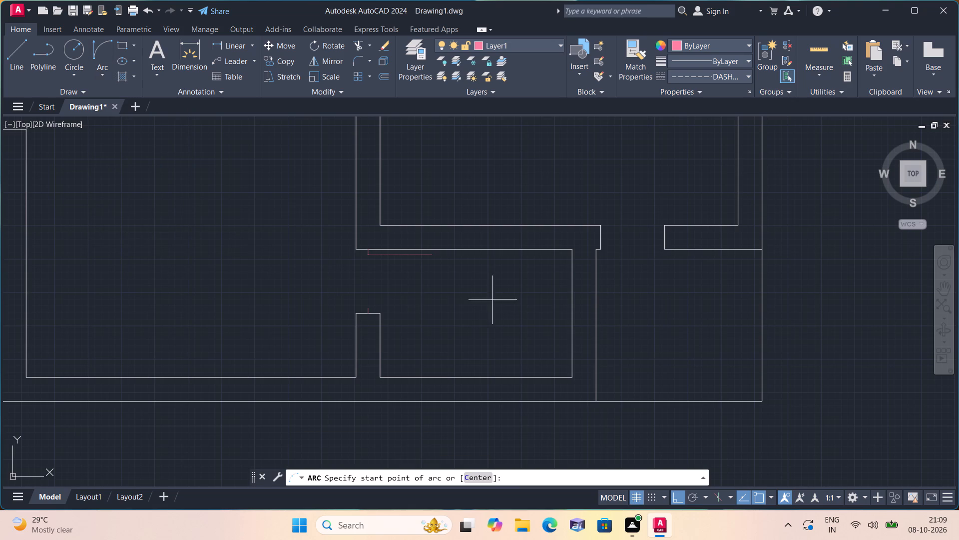
pyautogui.scroll(2, 438, 260)
pyautogui.click(417, 246)
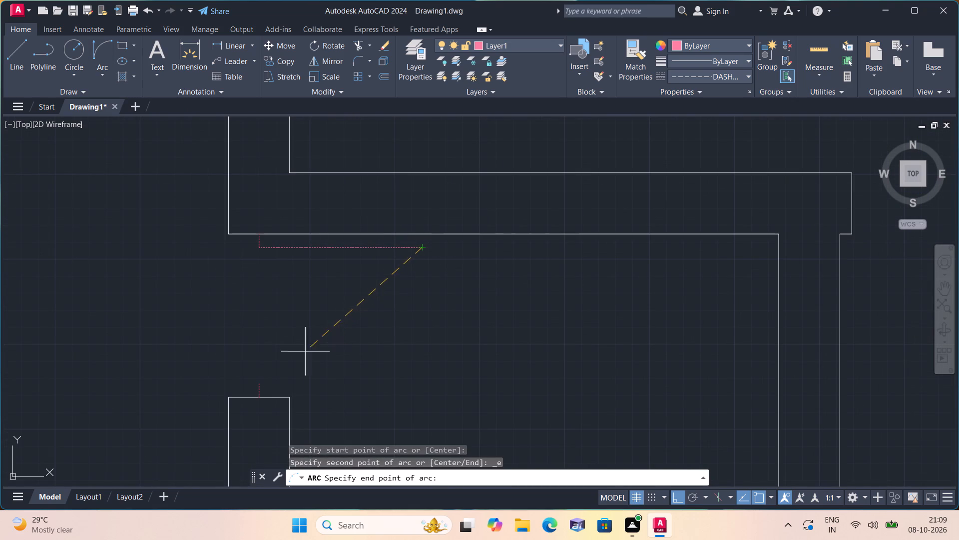
pyautogui.click(260, 379)
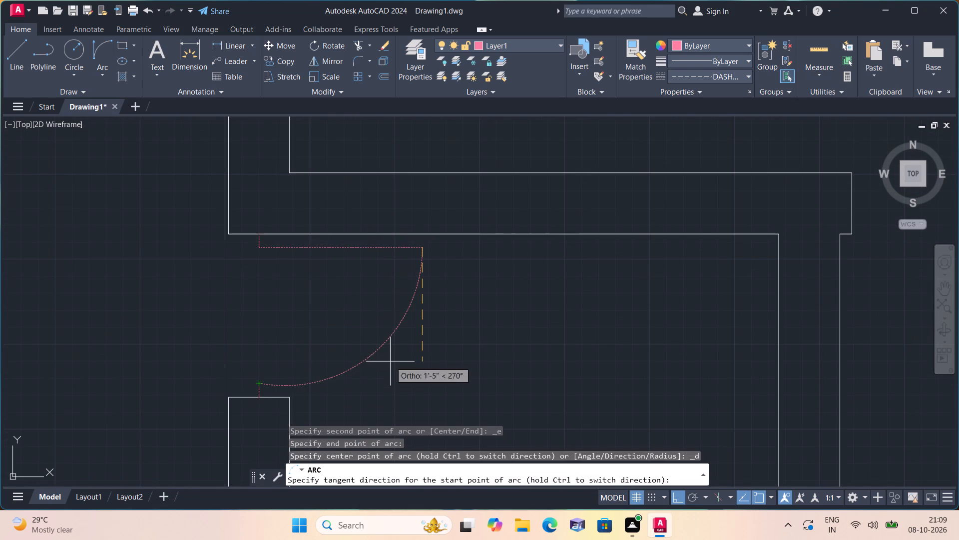
pyautogui.click(391, 361)
# Draw a dashed line across the small room's door opening from the leaf's hinge end to the top of the stub's 2" line.
pyautogui.press('l')
pyautogui.press('space')
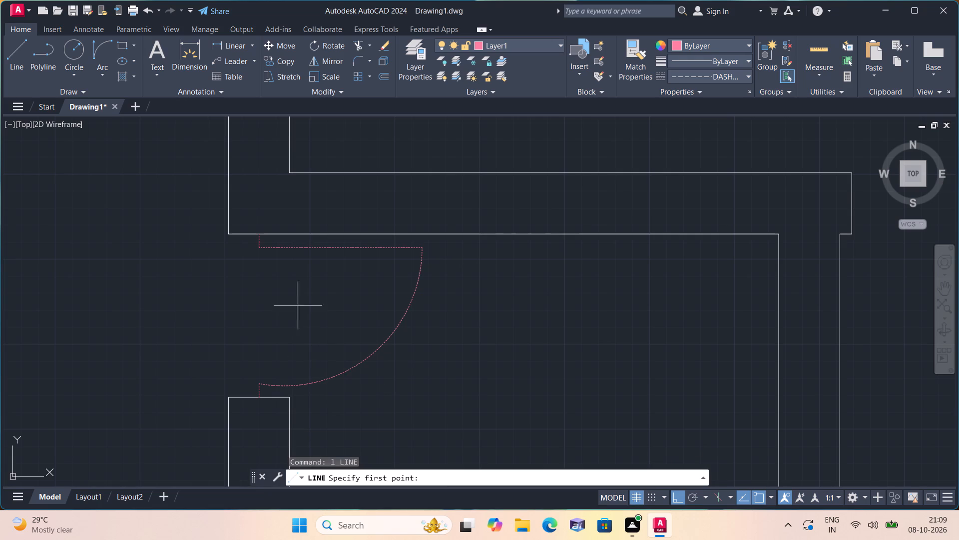
pyautogui.click(260, 249)
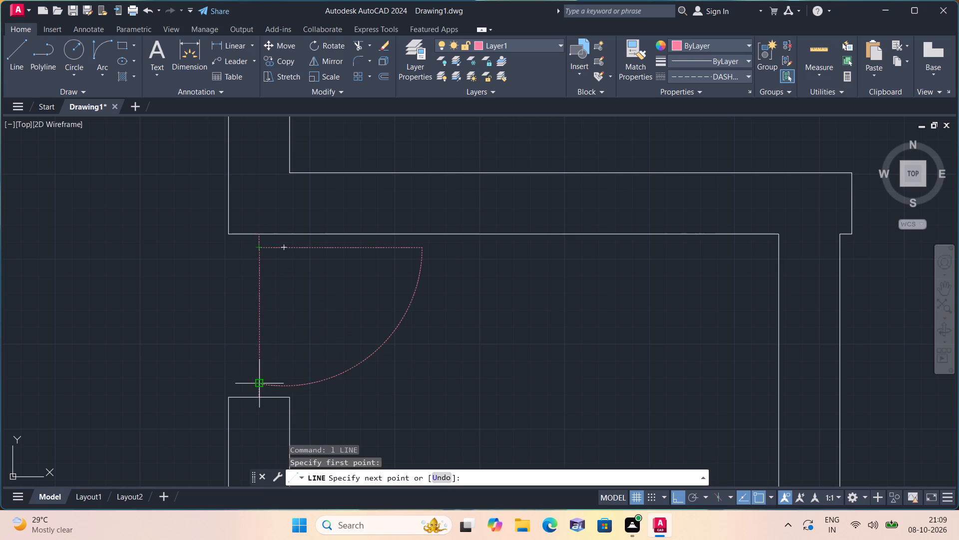
pyautogui.click(259, 381)
pyautogui.press('space')
# Offset the small room door's 2' leaf line 1" downward, toward the inside of its swing arc.
pyautogui.write('off')
pyautogui.press('space')
pyautogui.write('1"')
pyautogui.press('space')
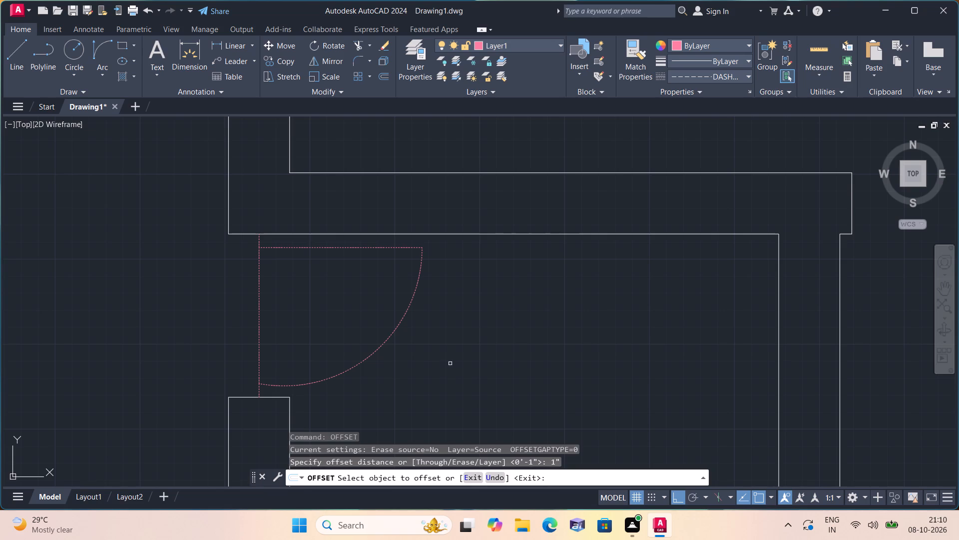
pyautogui.click(383, 247)
pyautogui.click(383, 263)
pyautogui.scroll(-1, 383, 262)
pyautogui.press('space')
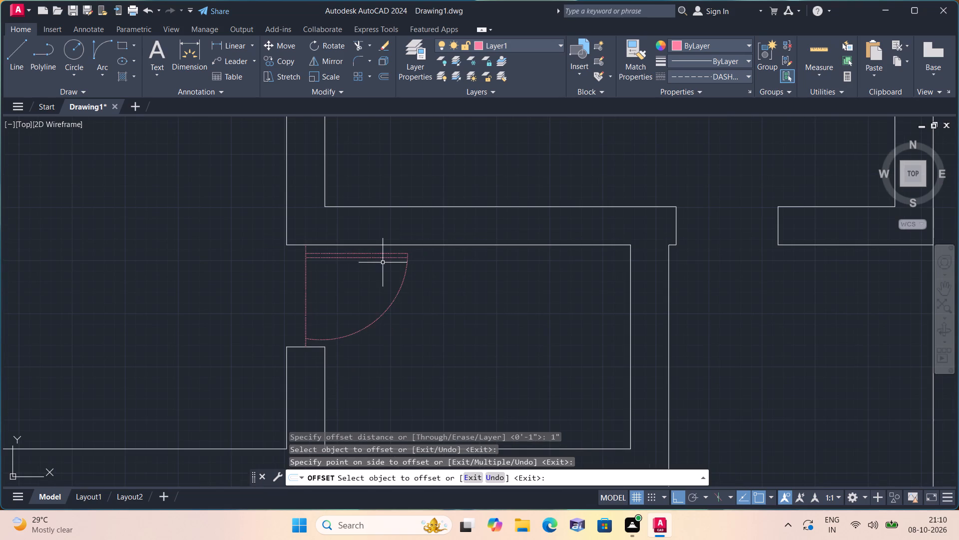
# Draw a 2" line rightward from the midpoint of the left wall end at the opening in the lower-right horizontal wall.
pyautogui.scroll(-1, 383, 262)
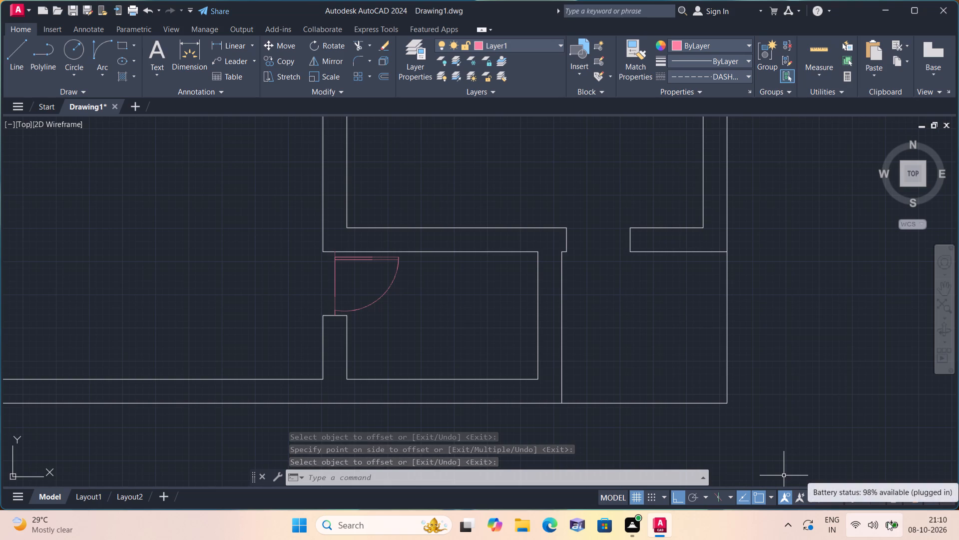
pyautogui.moveTo(474, 296); pyautogui.dragTo(445, 311, button='middle')
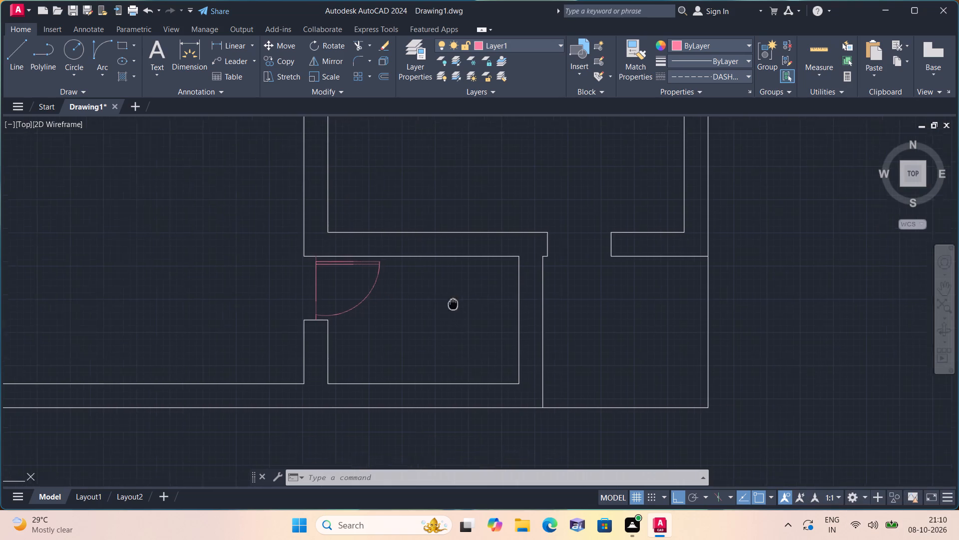
pyautogui.moveTo(445, 311); pyautogui.dragTo(441, 350, button='middle')
pyautogui.scroll(2, 446, 350)
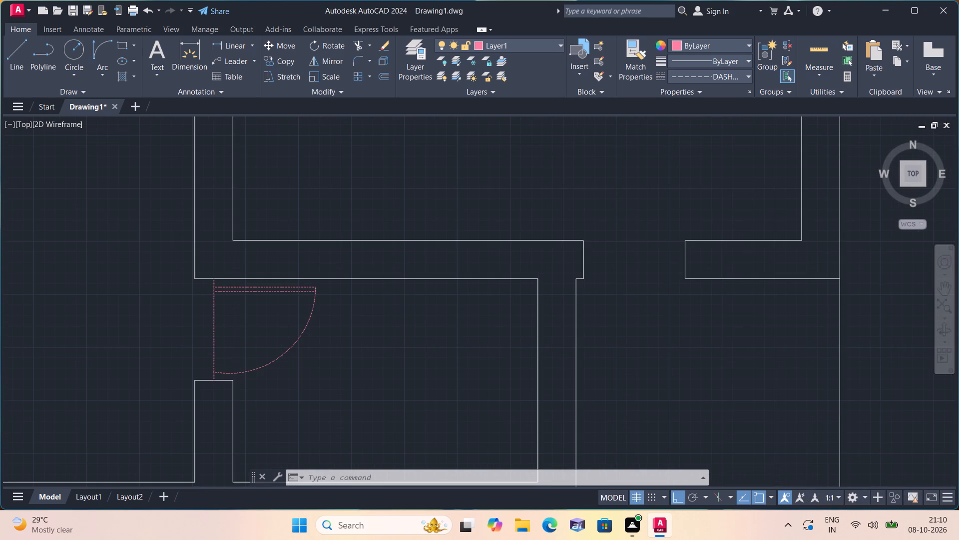
pyautogui.scroll(-2, 590, 316)
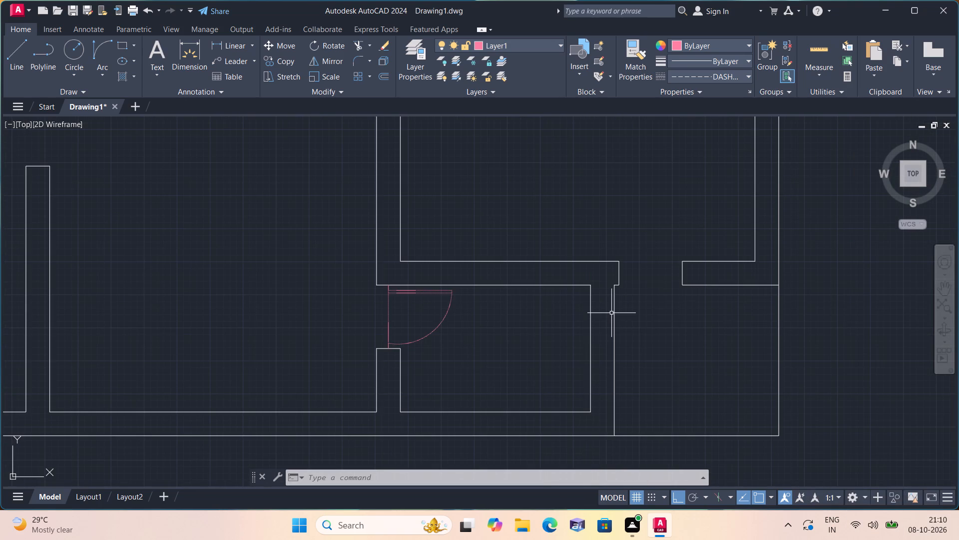
pyautogui.write('l')
pyautogui.press('space')
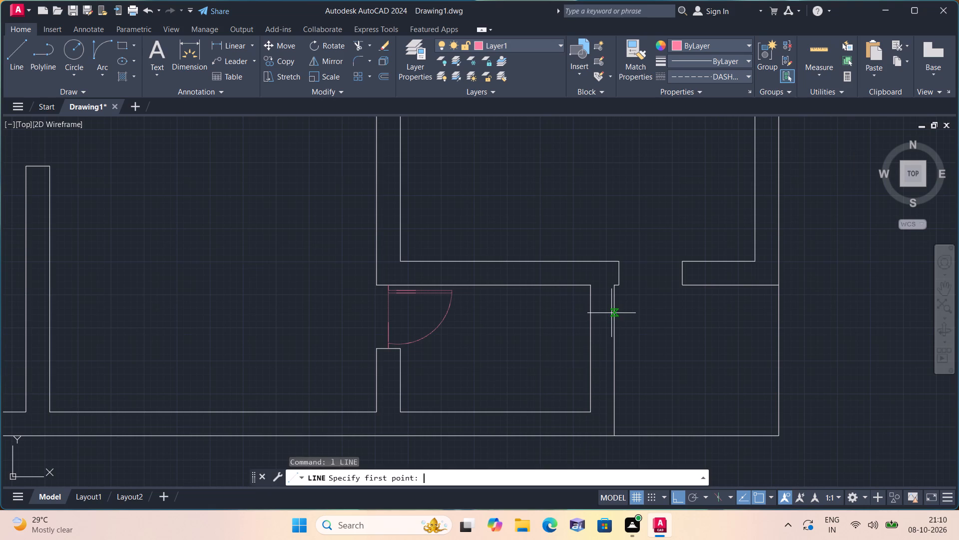
pyautogui.scroll(1, 614, 311)
pyautogui.click(623, 252)
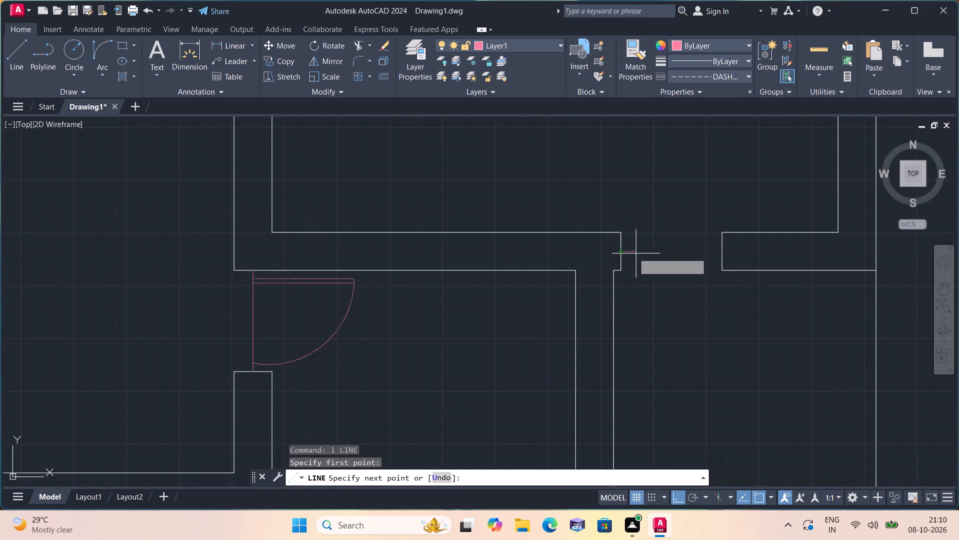
pyautogui.write('2"')
pyautogui.press('space')
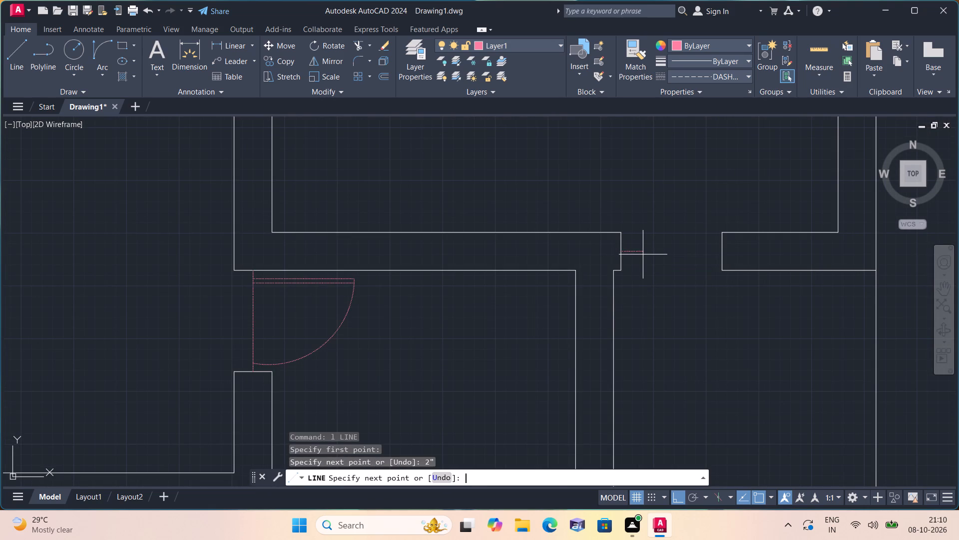
pyautogui.press('Escape')
# Draw a 2" line leftward from the midpoint of the facing wall end on the right side of the same opening.
pyautogui.write('l')
pyautogui.press('space')
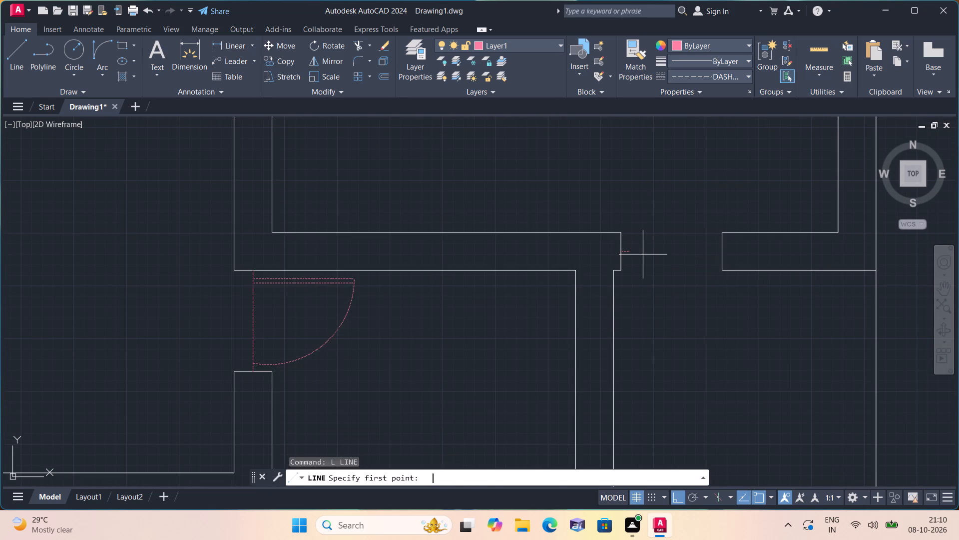
pyautogui.scroll(1, 683, 249)
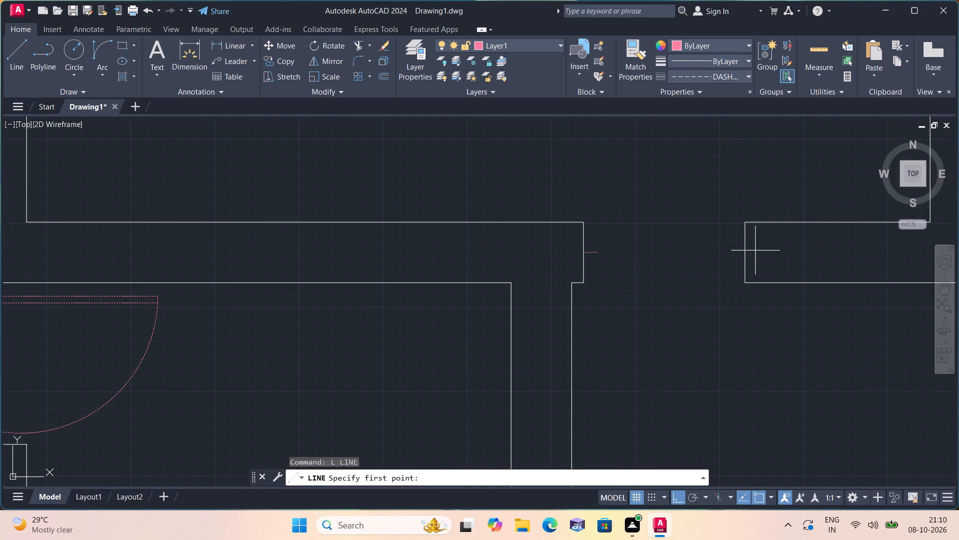
pyautogui.click(748, 252)
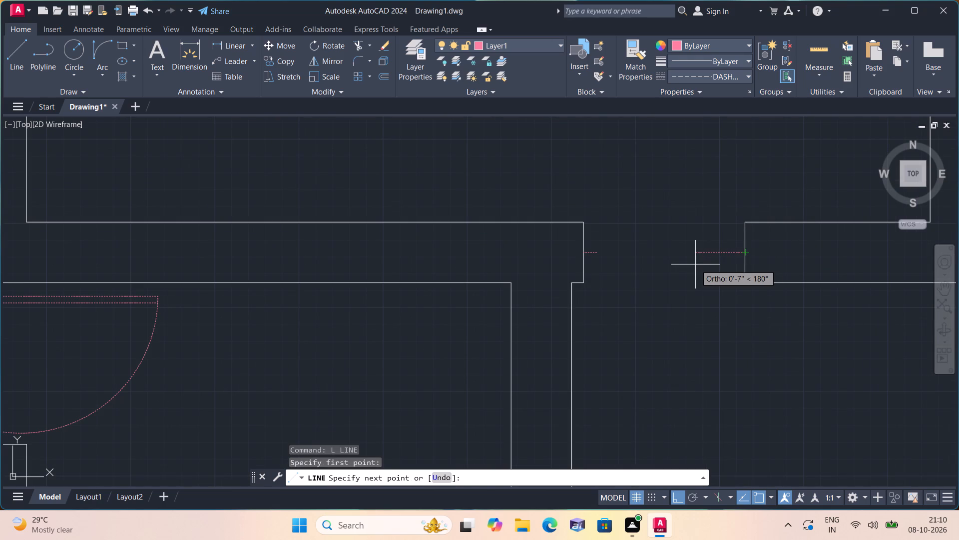
pyautogui.write('2"')
pyautogui.press('space')
pyautogui.press('Escape')
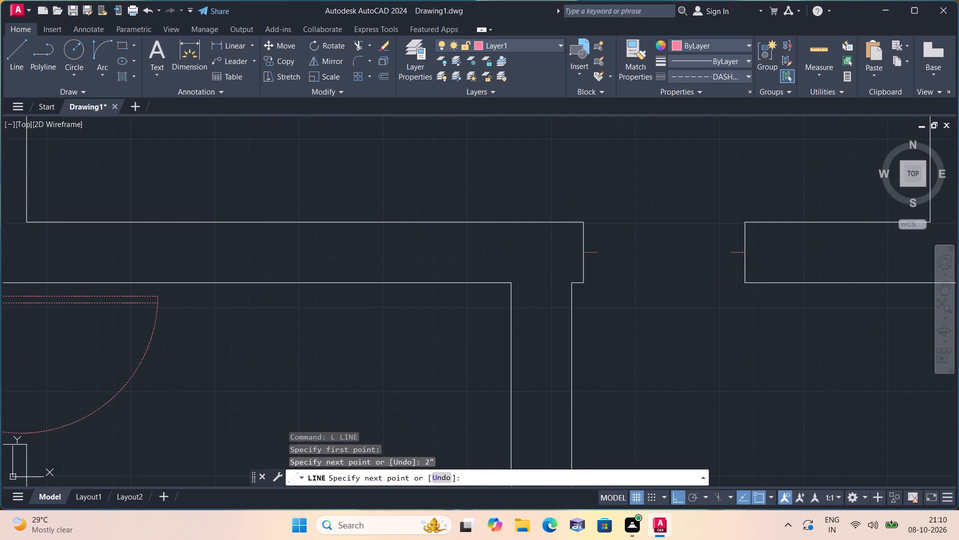
# Draw a 2' leaf line downward from the free end of the left 2" line in the lower-right opening.
pyautogui.write('l')
pyautogui.press('space')
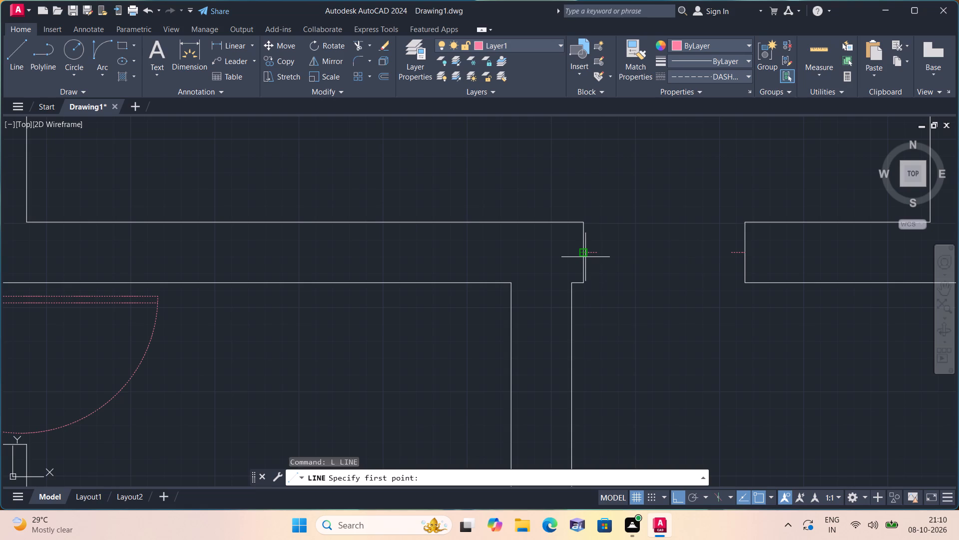
pyautogui.scroll(2, 585, 257)
pyautogui.click(617, 247)
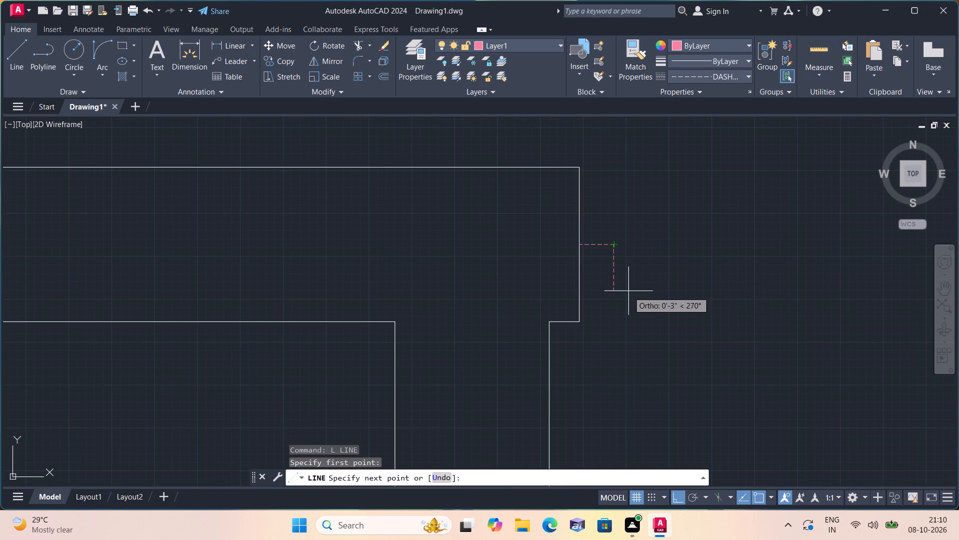
pyautogui.moveTo(625, 298); pyautogui.dragTo(613, 198, button='middle')
pyautogui.scroll(-1, 621, 297)
pyautogui.write("2'")
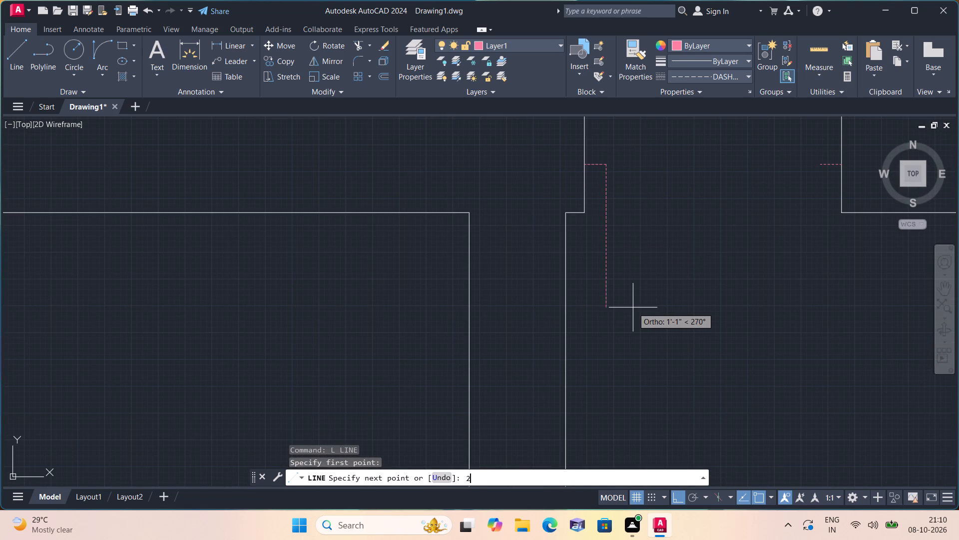
pyautogui.press('space')
pyautogui.press('Escape')
pyautogui.scroll(-1, 633, 308)
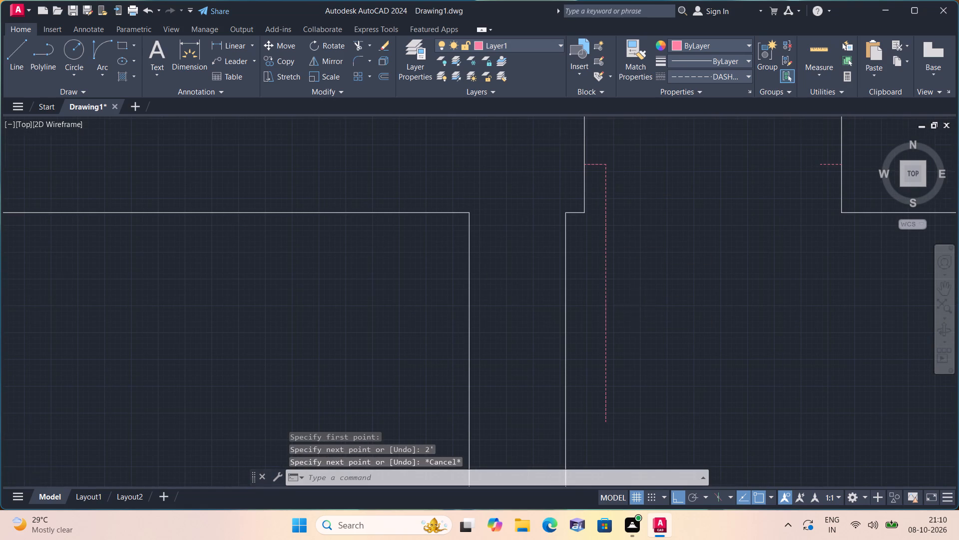
# Draw the lower-right door's swing arc from the leaf line's lower end to the free end of the opposite 2" line.
pyautogui.scroll(-1, 598, 419)
pyautogui.click(104, 77)
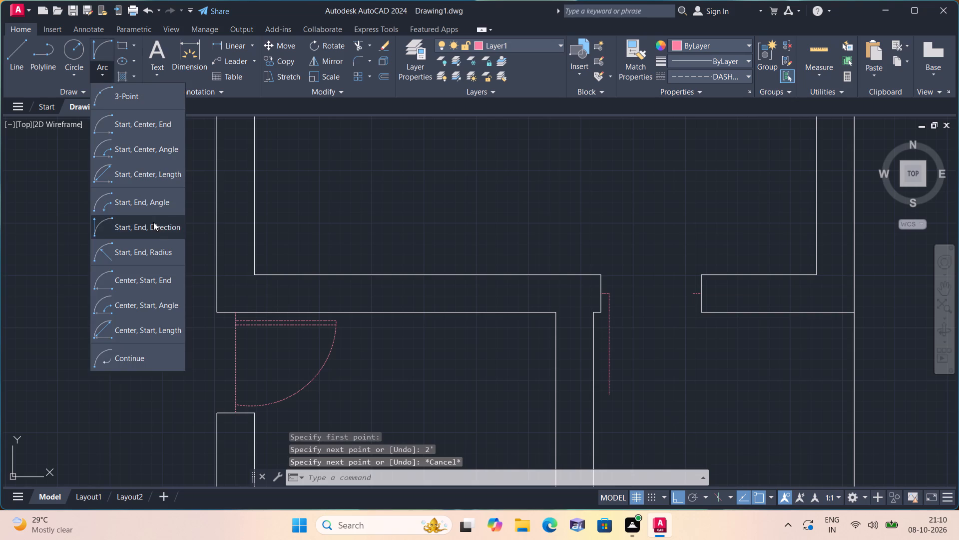
pyautogui.click(158, 230)
pyautogui.scroll(1, 604, 395)
pyautogui.click(610, 395)
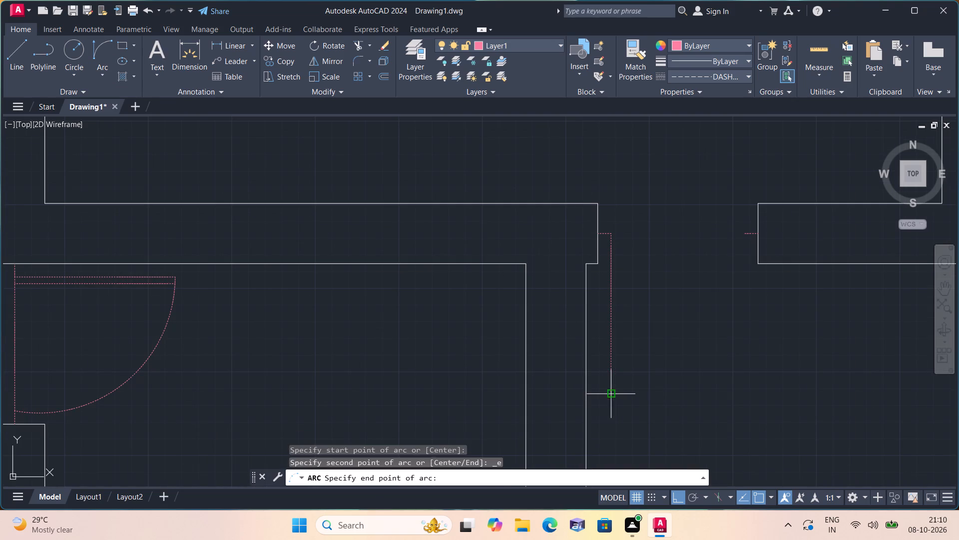
pyautogui.click(746, 235)
pyautogui.click(766, 329)
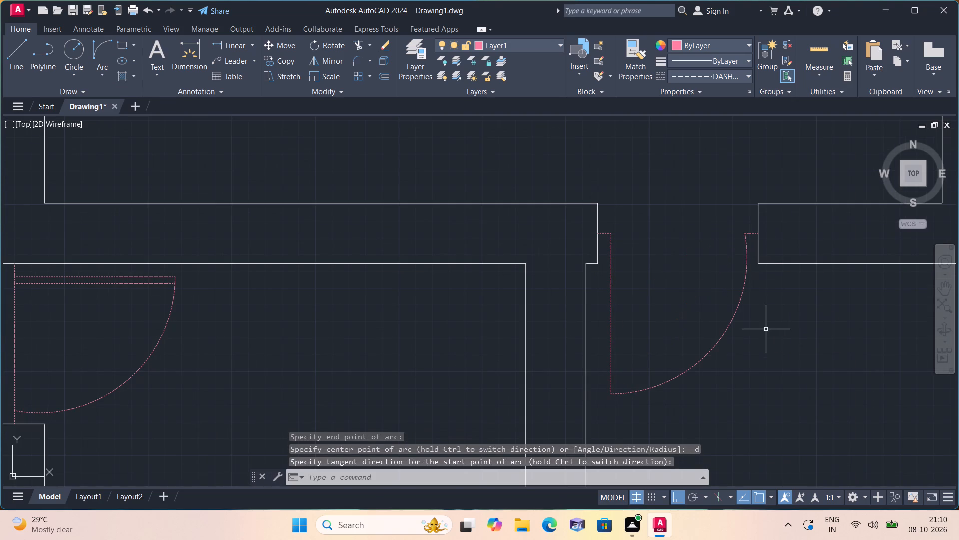
# Draw the opening line joining the free ends of the two 2" lines in the lower-right opening.
pyautogui.write('l')
pyautogui.press('space')
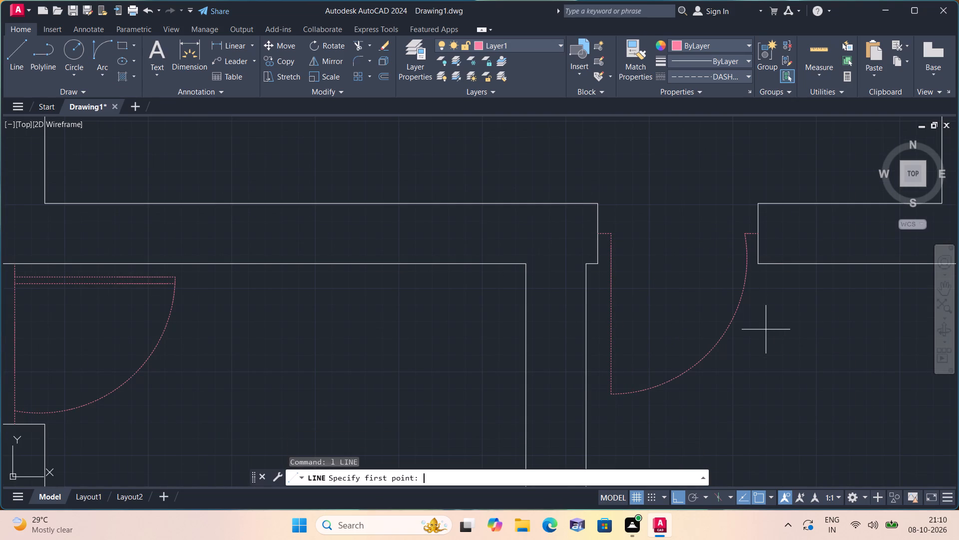
pyautogui.scroll(1, 597, 230)
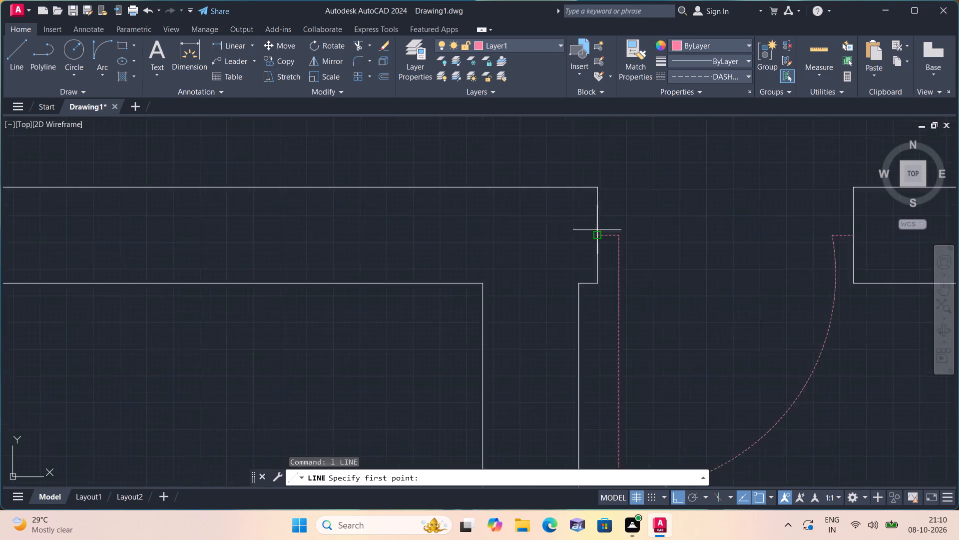
pyautogui.click(622, 233)
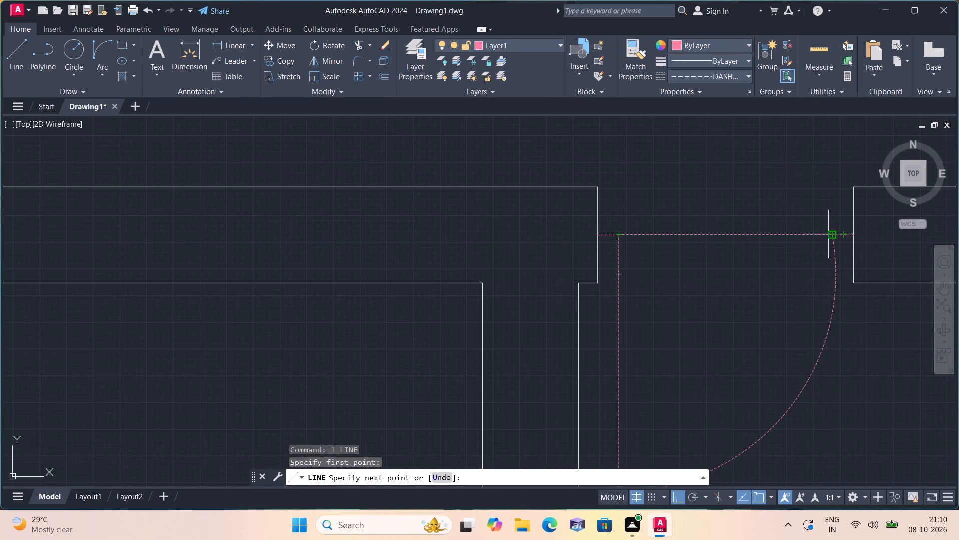
pyautogui.click(832, 235)
pyautogui.press('space')
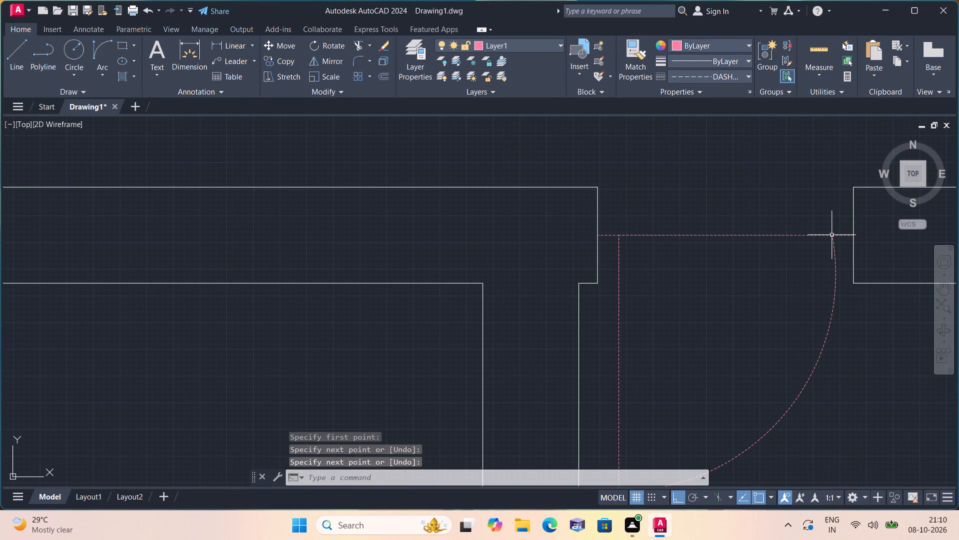
# Offset the lower-right door's leaf line 1" rightward, toward the inside of its swing arc.
pyautogui.write('off')
pyautogui.press('space')
pyautogui.write('1"')
pyautogui.press('space')
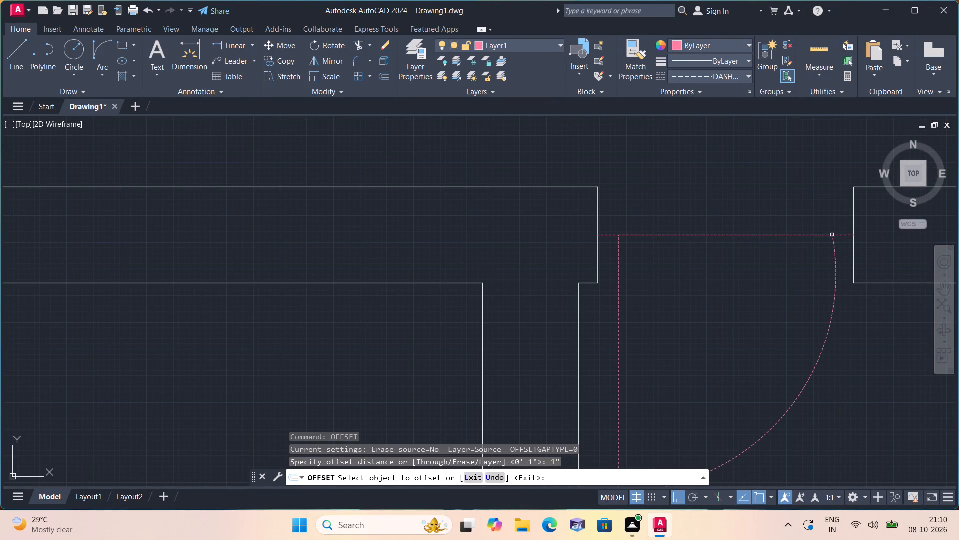
pyautogui.click(620, 258)
pyautogui.click(662, 262)
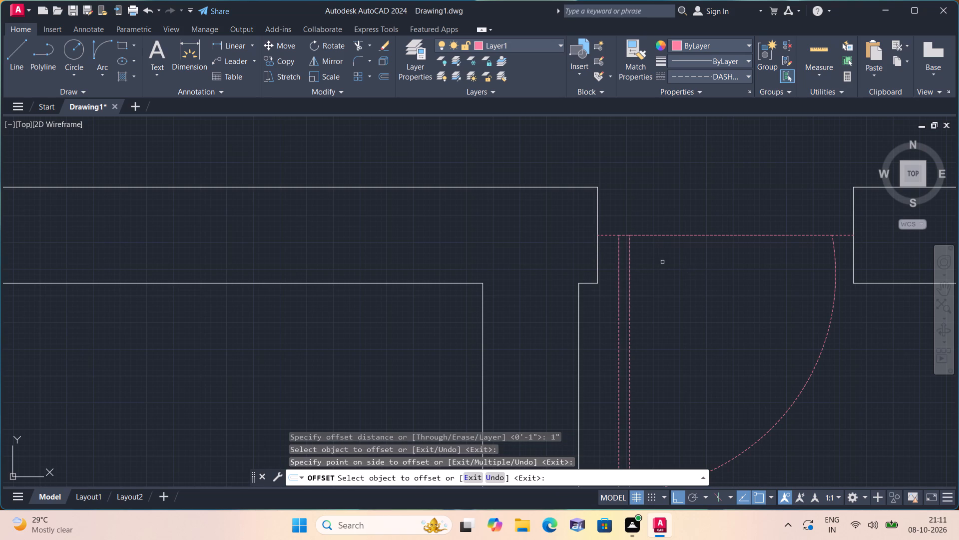
pyautogui.press('space')
# Look over the whole floor plan for wall openings that still lack door symbols.
pyautogui.scroll(-3, 662, 262)
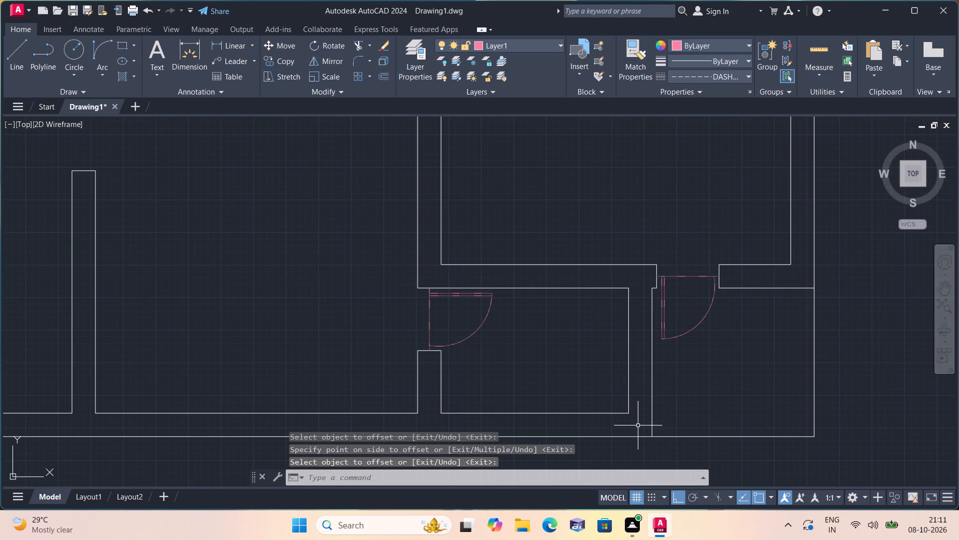
pyautogui.scroll(-1, 588, 379)
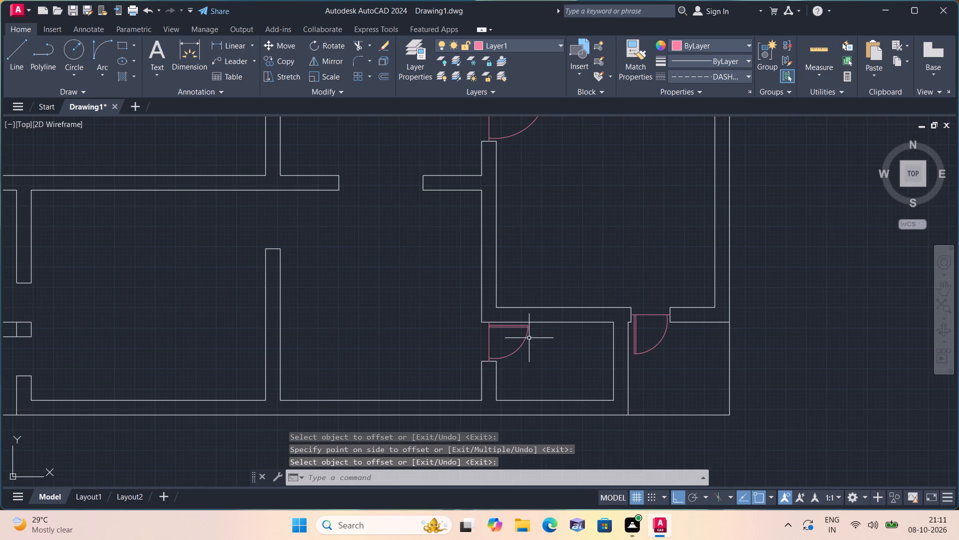
pyautogui.moveTo(531, 337); pyautogui.dragTo(592, 424, button='middle')
pyautogui.scroll(-1, 588, 398)
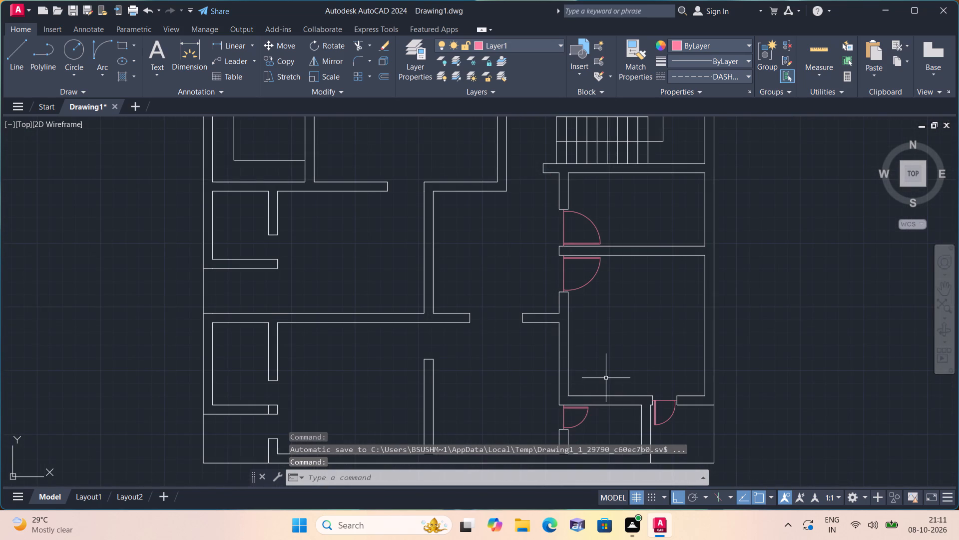
pyautogui.moveTo(603, 375); pyautogui.dragTo(590, 332, button='middle')
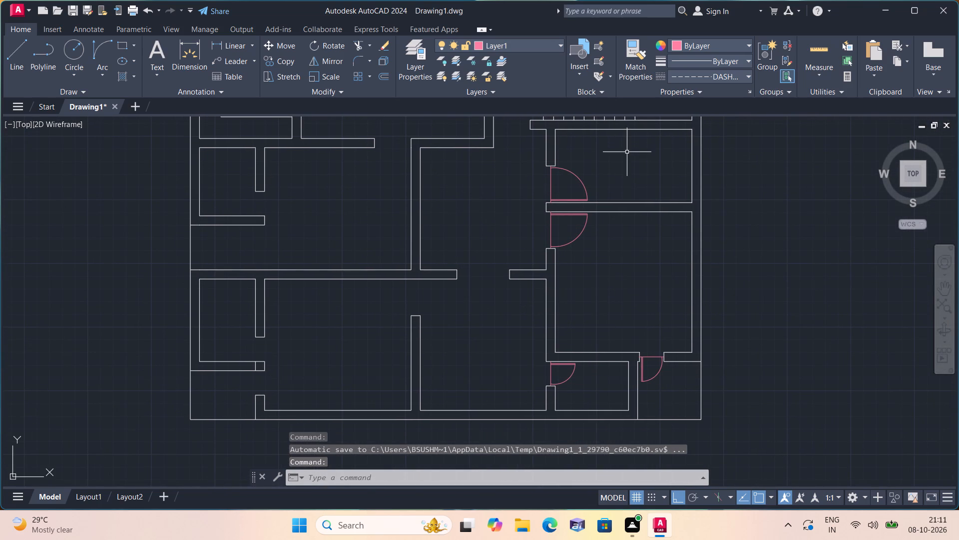
pyautogui.moveTo(627, 155); pyautogui.dragTo(615, 345, button='middle')
pyautogui.scroll(-1, 612, 231)
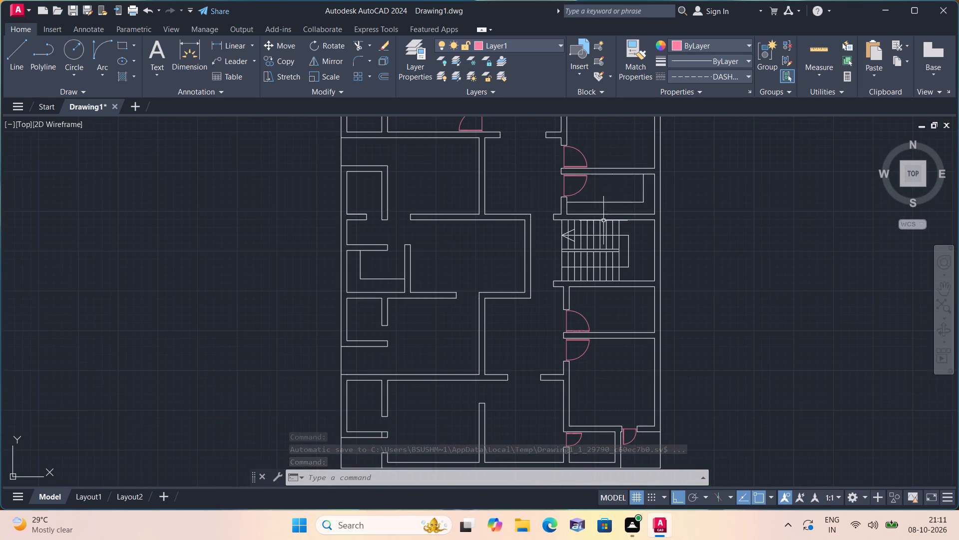
pyautogui.moveTo(595, 177); pyautogui.dragTo(629, 361, button='middle')
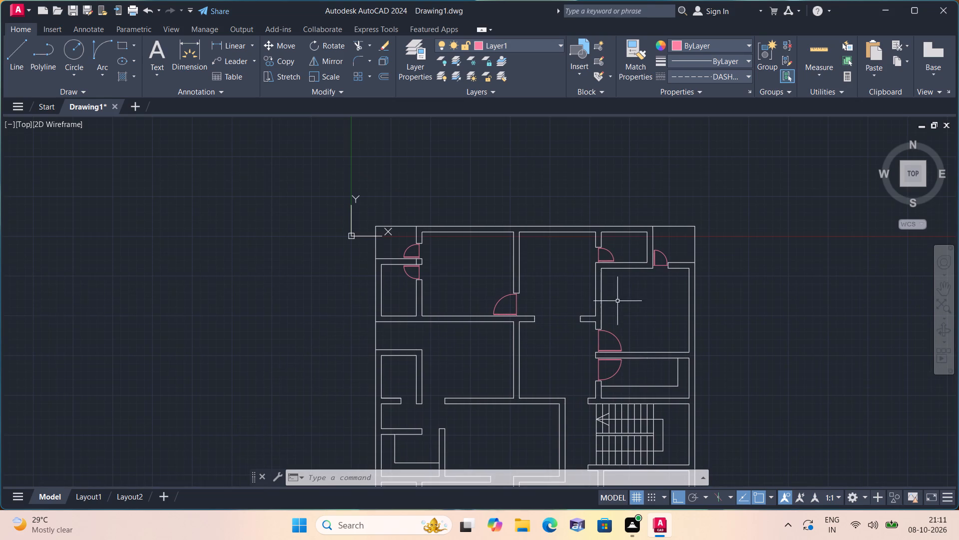
pyautogui.moveTo(588, 361); pyautogui.dragTo(636, 332, button='middle')
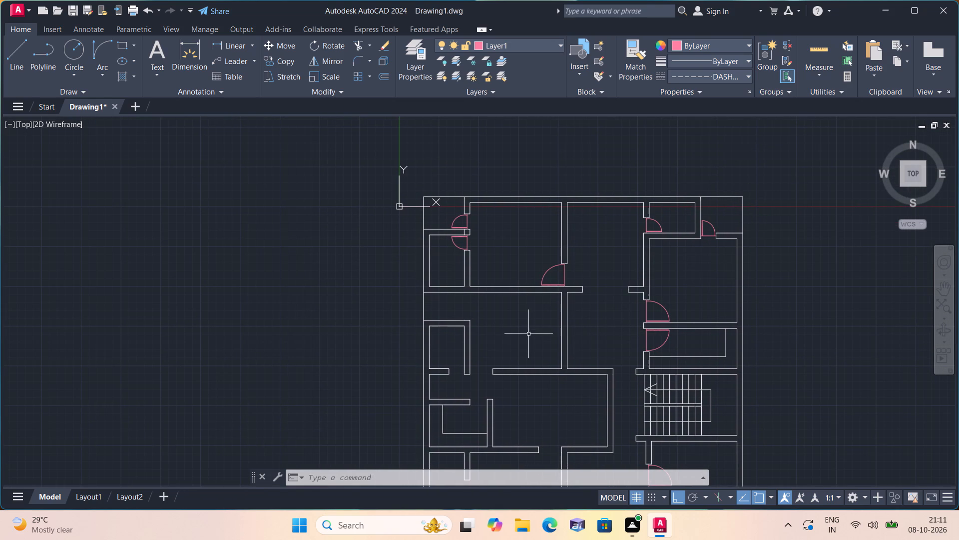
pyautogui.scroll(-1, 609, 333)
pyautogui.moveTo(609, 333); pyautogui.dragTo(590, 283, button='middle')
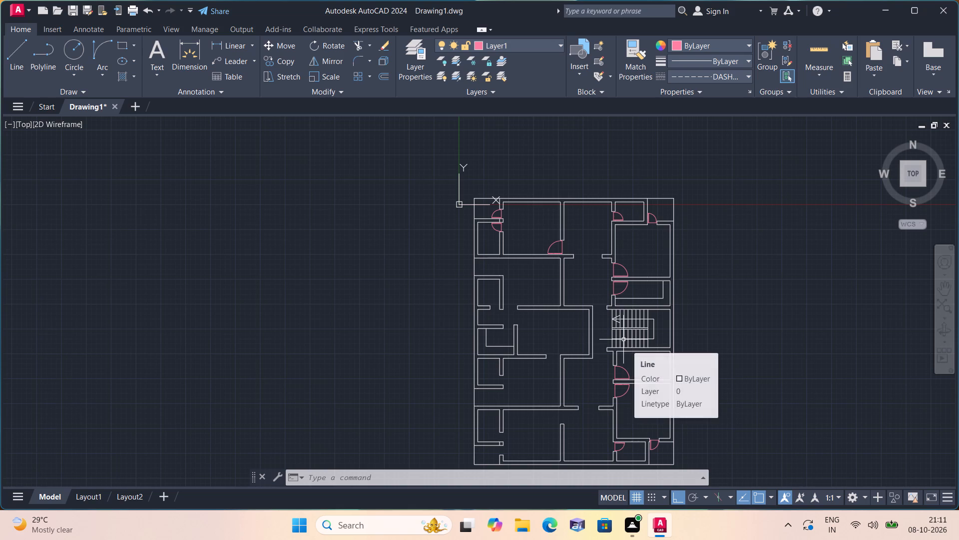
pyautogui.scroll(1, 616, 324)
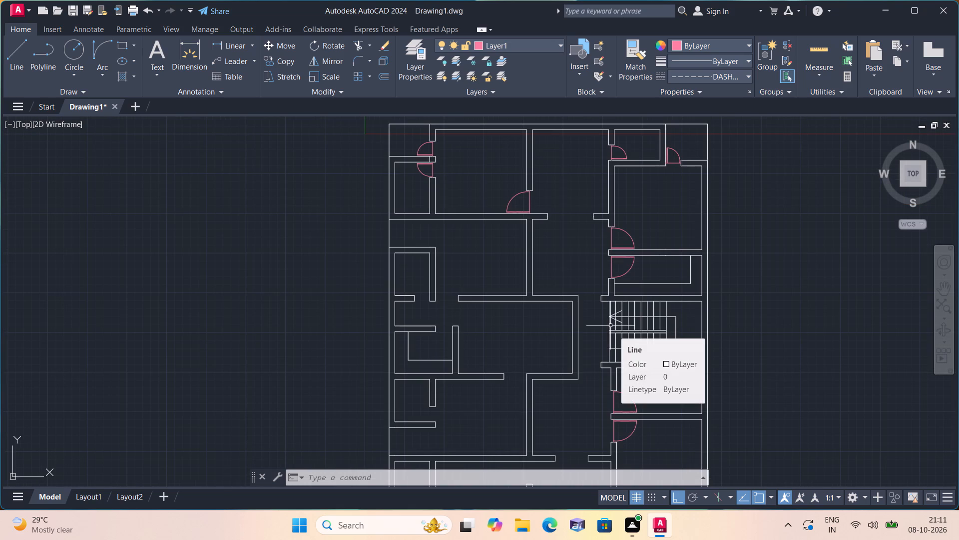
# Check the width of the passage opening at the staircase's upper wall with a temporary linear dimension.
pyautogui.press('l')
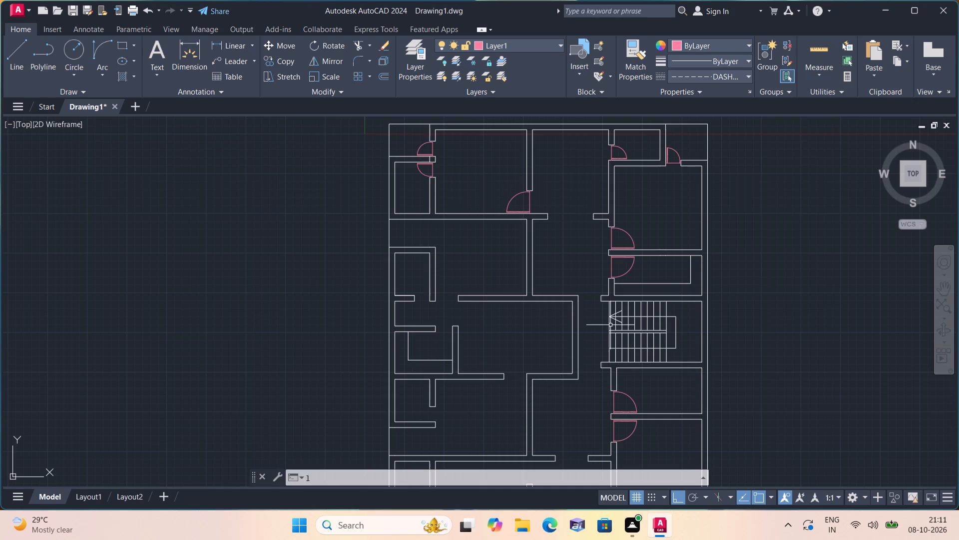
pyautogui.press('space')
pyautogui.scroll(2, 581, 266)
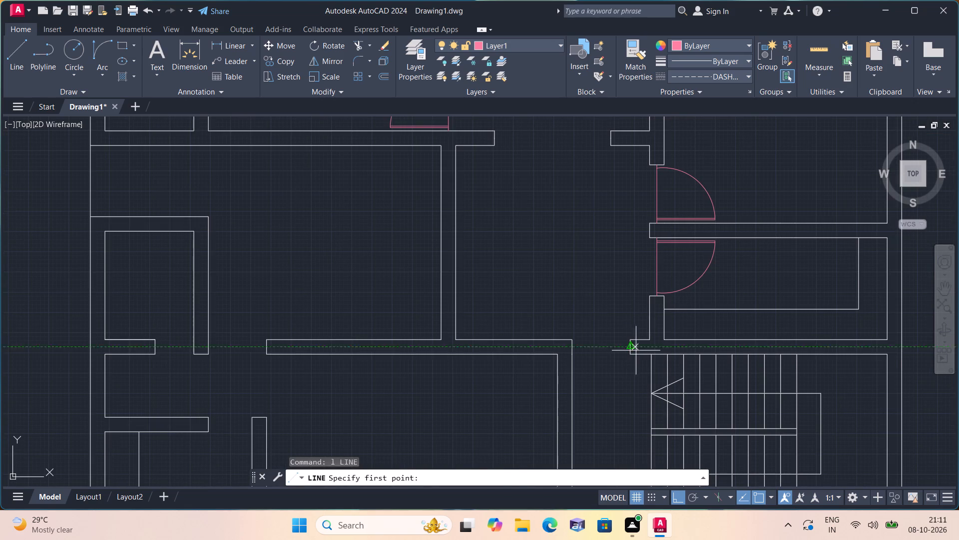
pyautogui.scroll(1, 621, 347)
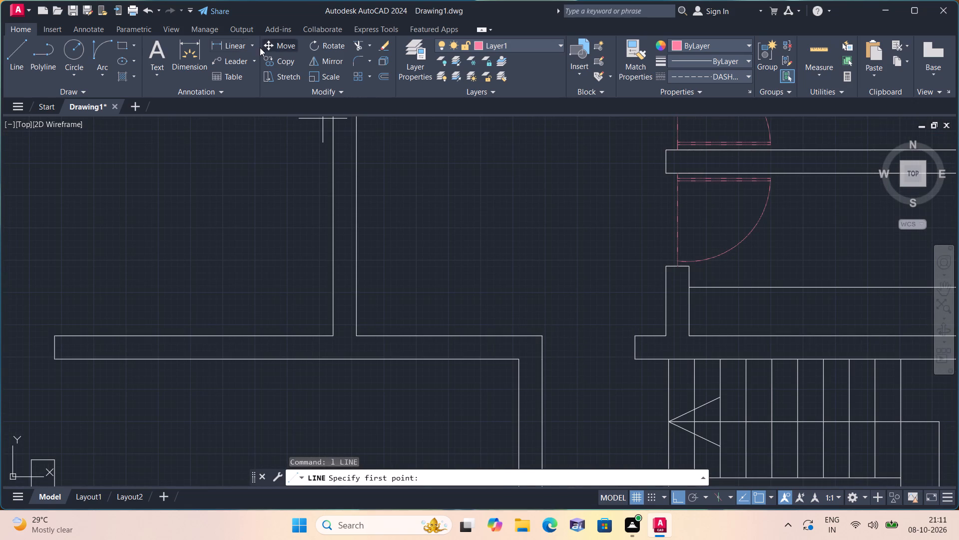
pyautogui.click(234, 46)
pyautogui.click(553, 348)
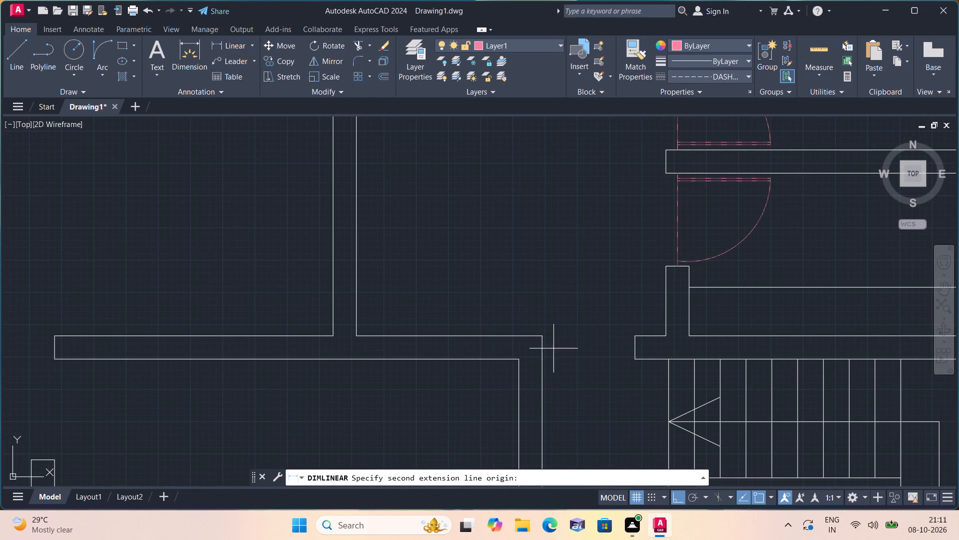
pyautogui.click(633, 347)
pyautogui.scroll(2, 591, 362)
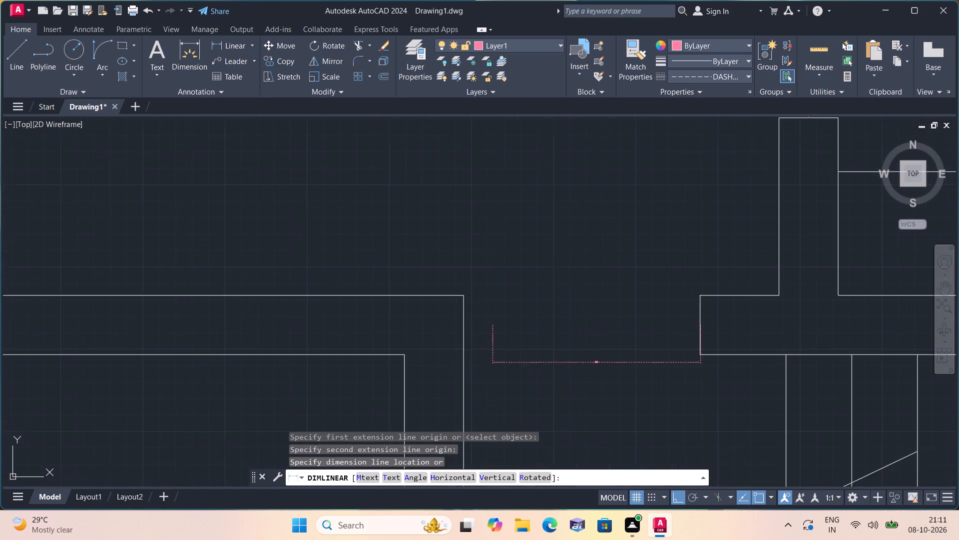
pyautogui.scroll(4, 597, 366)
pyautogui.scroll(-3, 609, 373)
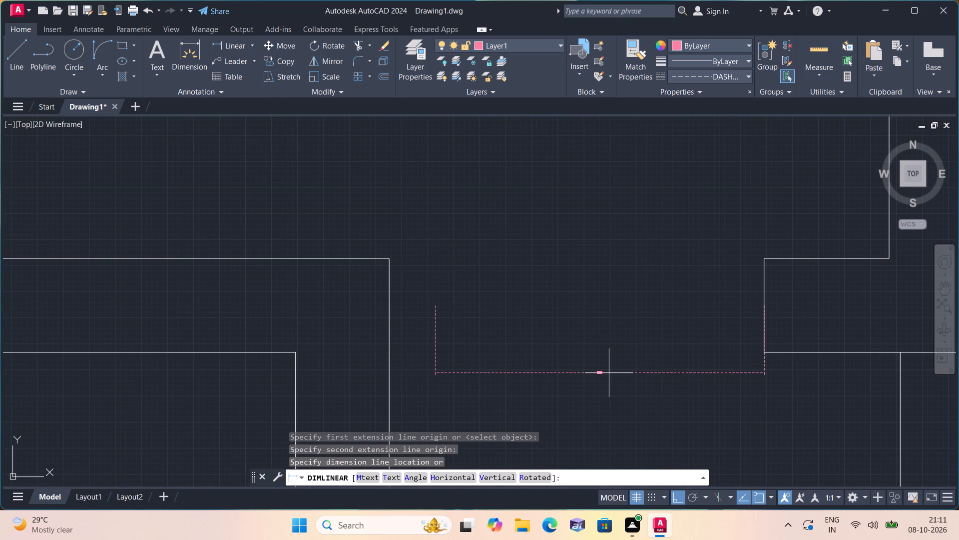
pyautogui.press('Escape')
# Draw a 2" line leftward from the midpoint of the wall end at the staircase's upper-left corner.
pyautogui.scroll(-3, 609, 373)
pyautogui.press('l')
pyautogui.press('space')
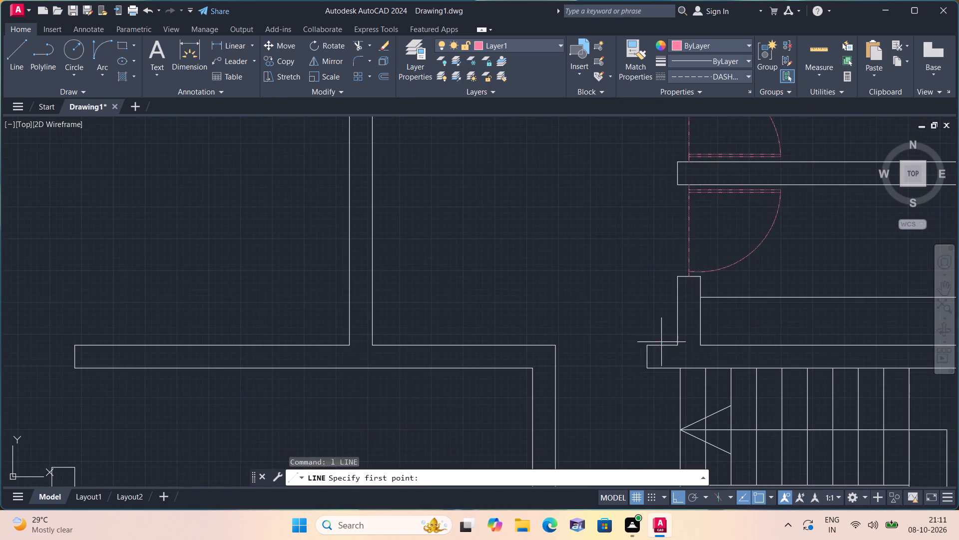
pyautogui.click(649, 353)
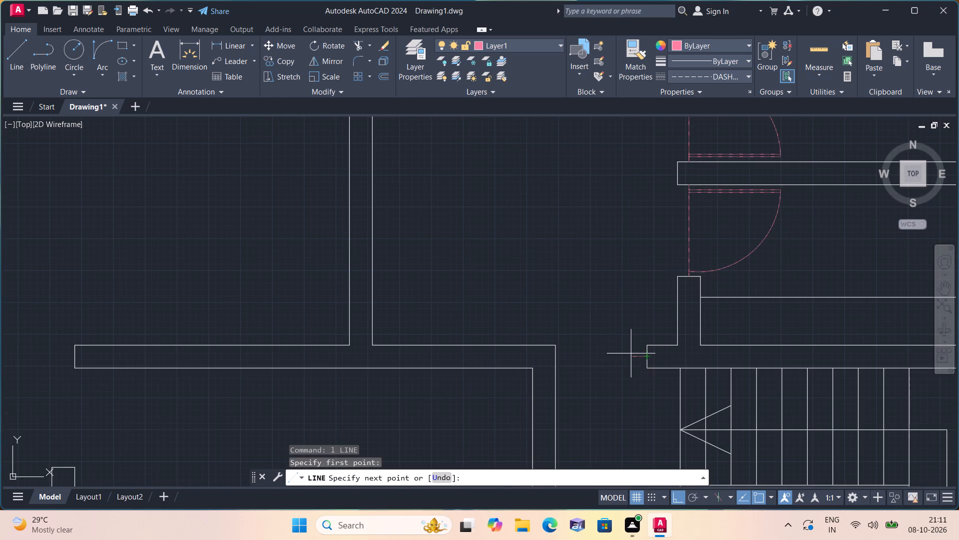
pyautogui.write('2"')
pyautogui.press('space')
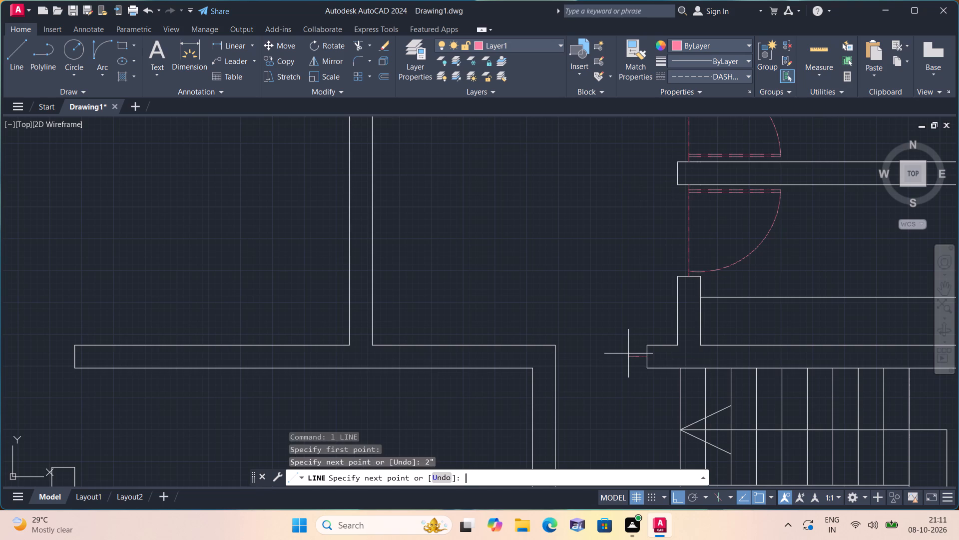
pyautogui.press('space')
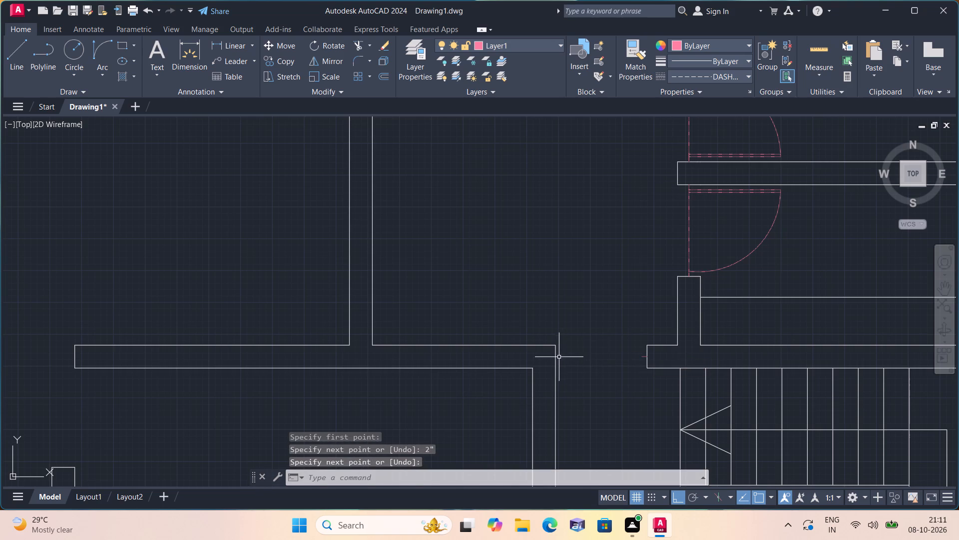
# Draw a 2" line rightward from the facing wall on the left side of the same opening, level with the first.
pyautogui.press('space')
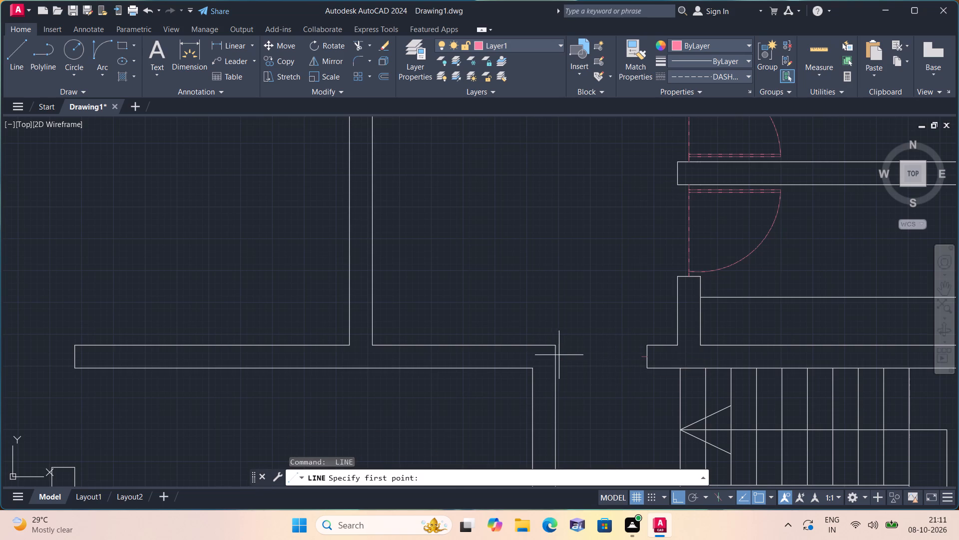
pyautogui.click(557, 354)
pyautogui.write('2"')
pyautogui.press('space')
pyautogui.press('Escape')
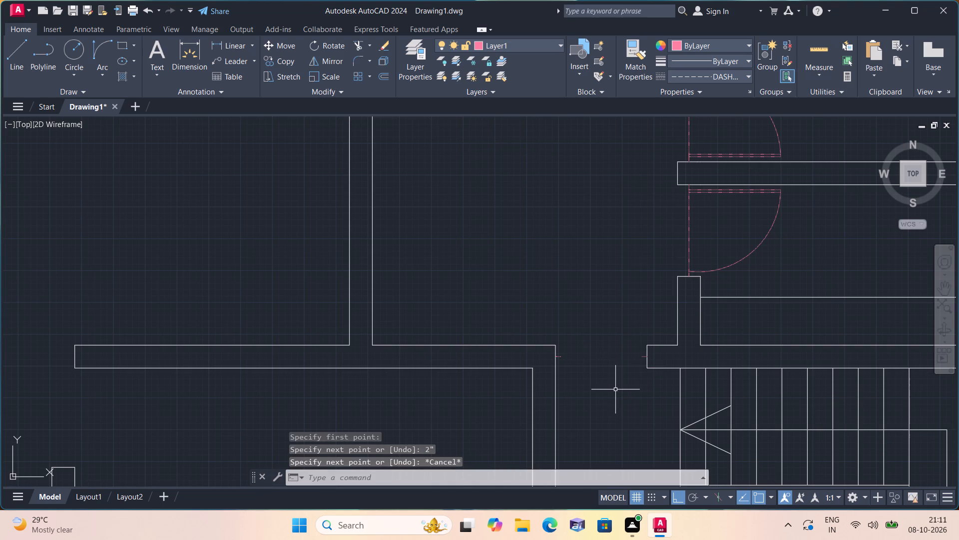
# Draw a 3' line straight up from the inner end of the left 2" stub in the opening above the staircase.
pyautogui.scroll(-1, 616, 389)
pyautogui.write('l')
pyautogui.press('space')
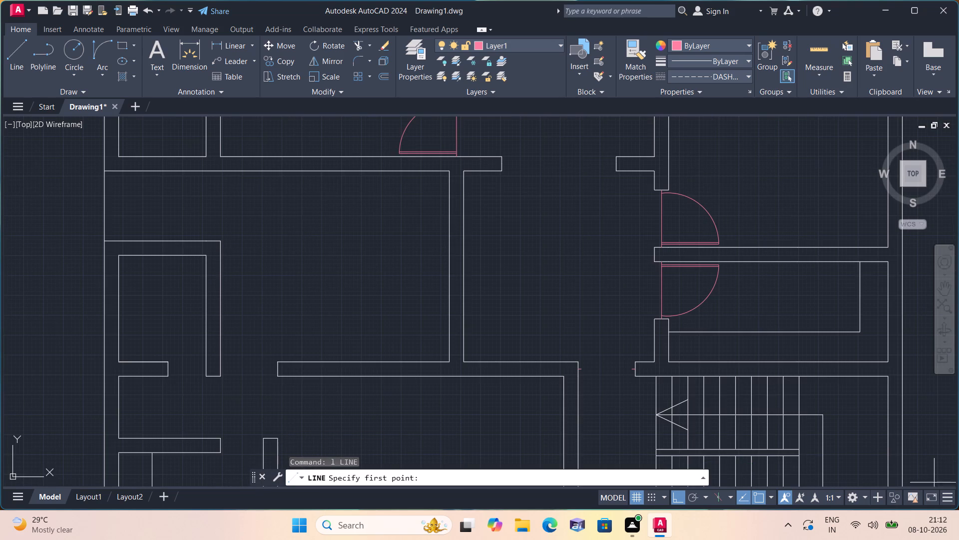
pyautogui.scroll(2, 590, 376)
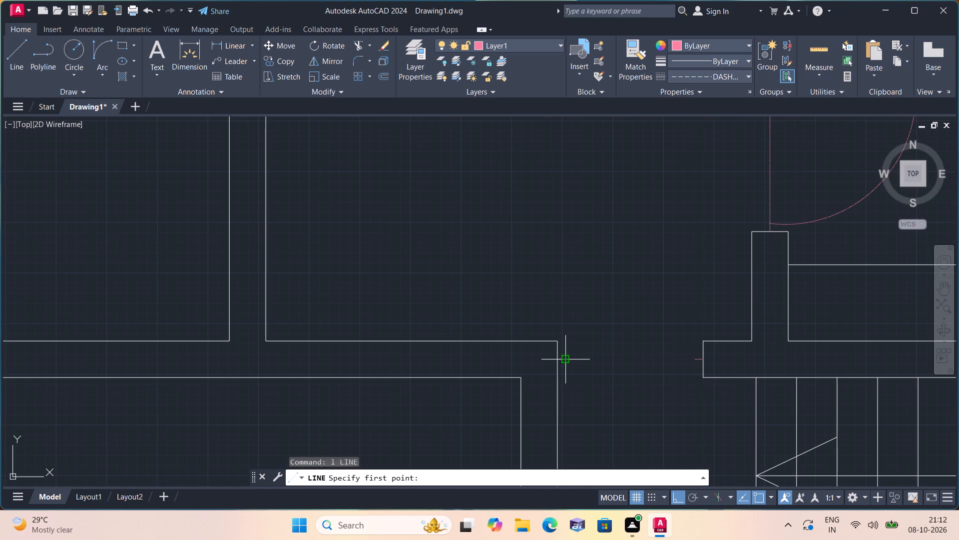
pyautogui.scroll(1, 557, 360)
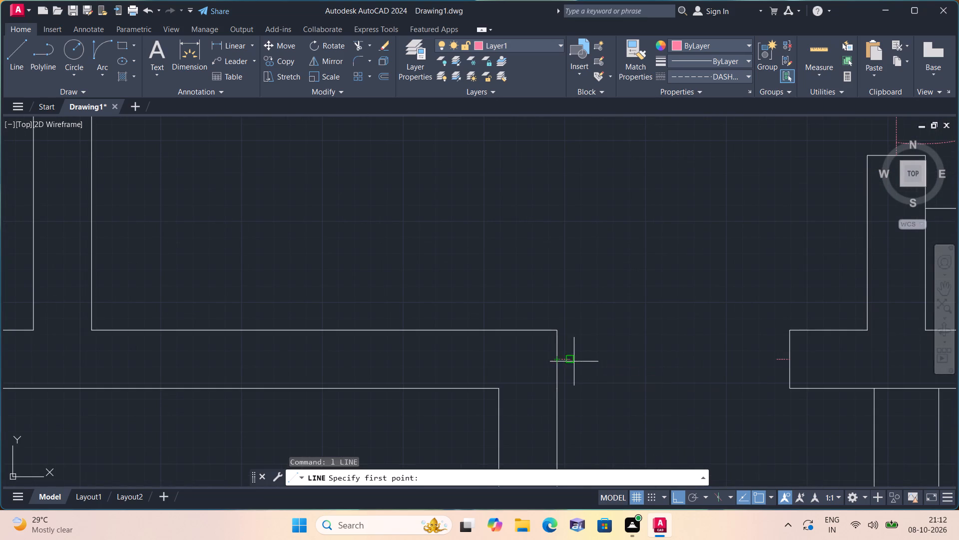
pyautogui.click(572, 360)
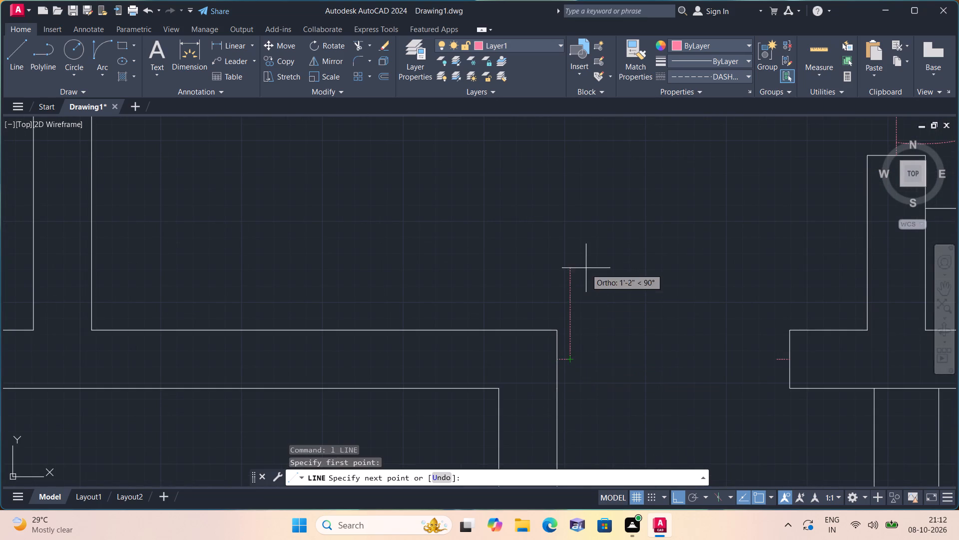
pyautogui.scroll(1, 586, 268)
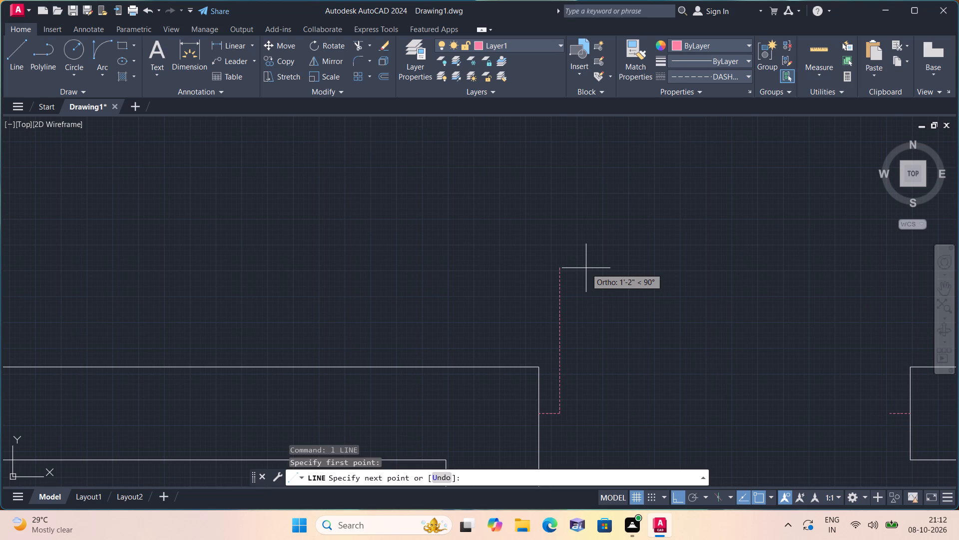
pyautogui.write("3'")
pyautogui.press('space')
pyautogui.press('Escape')
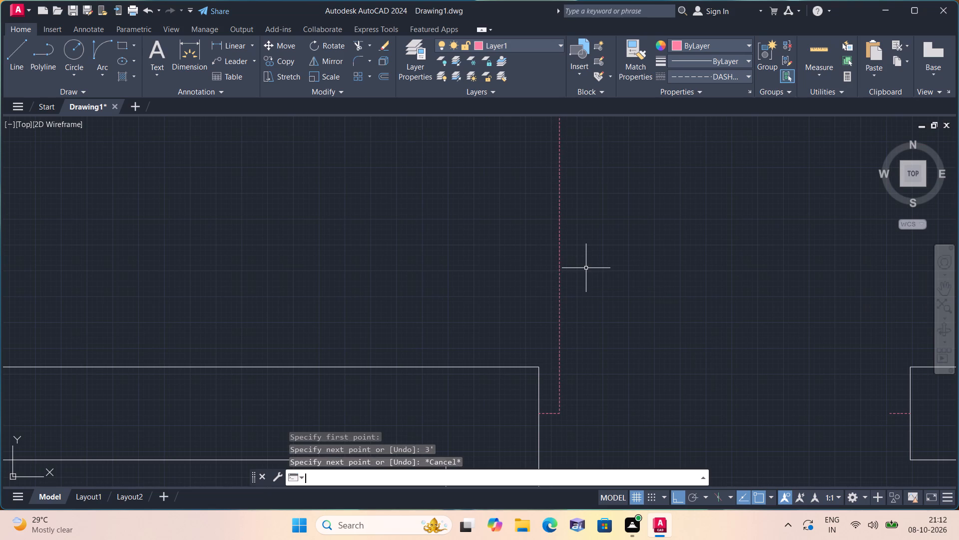
# Draw the door swing arc from the top of the 3' leaf line to the inner end of the right stub, tangent at its start.
pyautogui.scroll(-3, 591, 278)
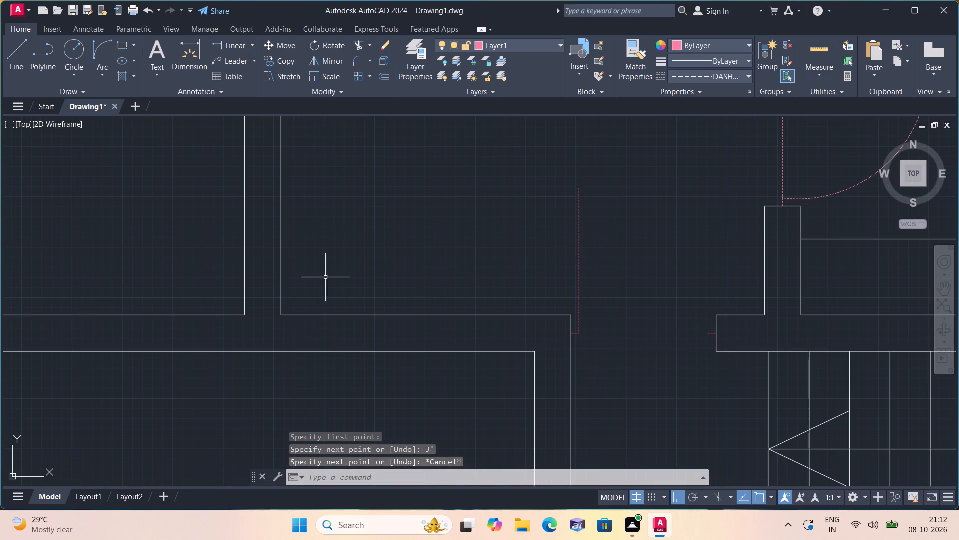
pyautogui.click(103, 74)
pyautogui.click(113, 225)
pyautogui.click(580, 187)
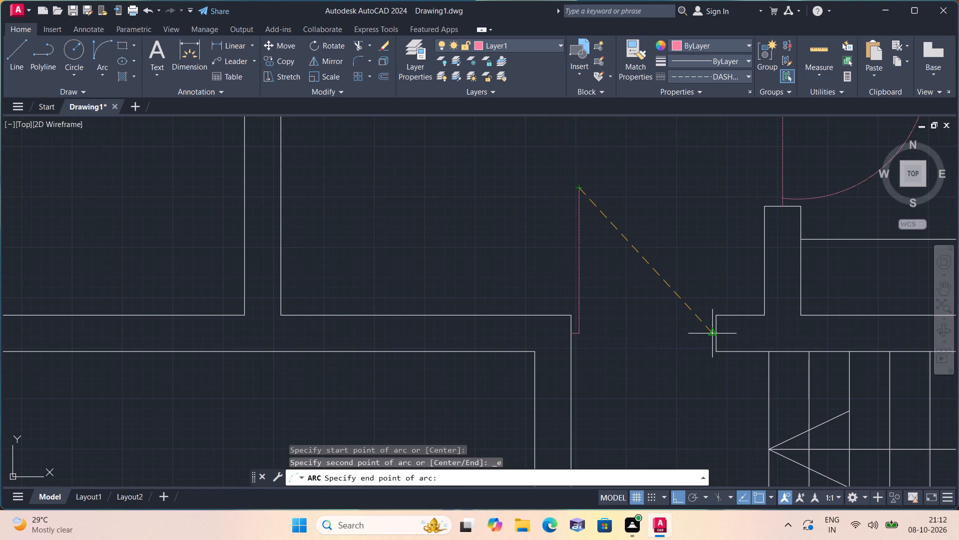
pyautogui.click(705, 333)
pyautogui.click(692, 218)
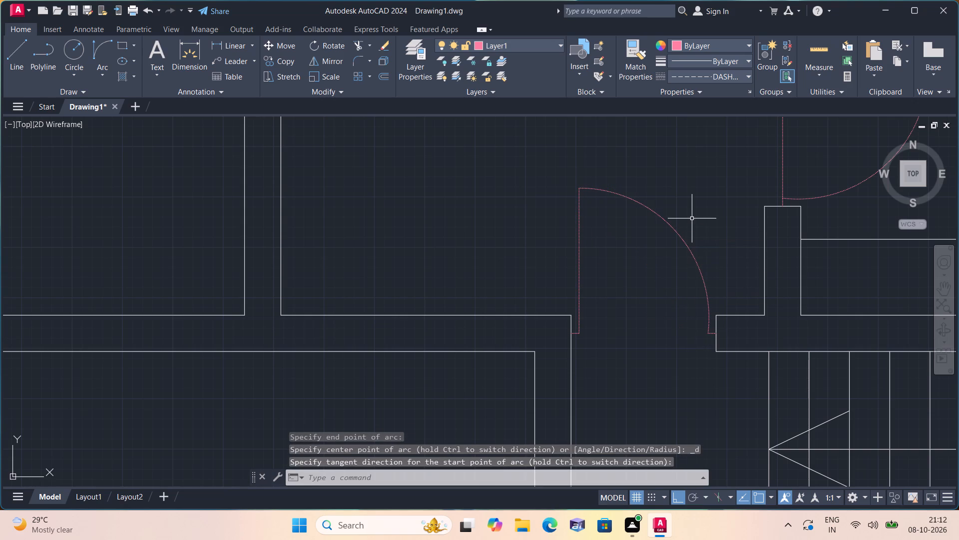
# Draw the opening line between the inner ends of the two 2" stubs beneath the swing arc.
pyautogui.write('l')
pyautogui.press('space')
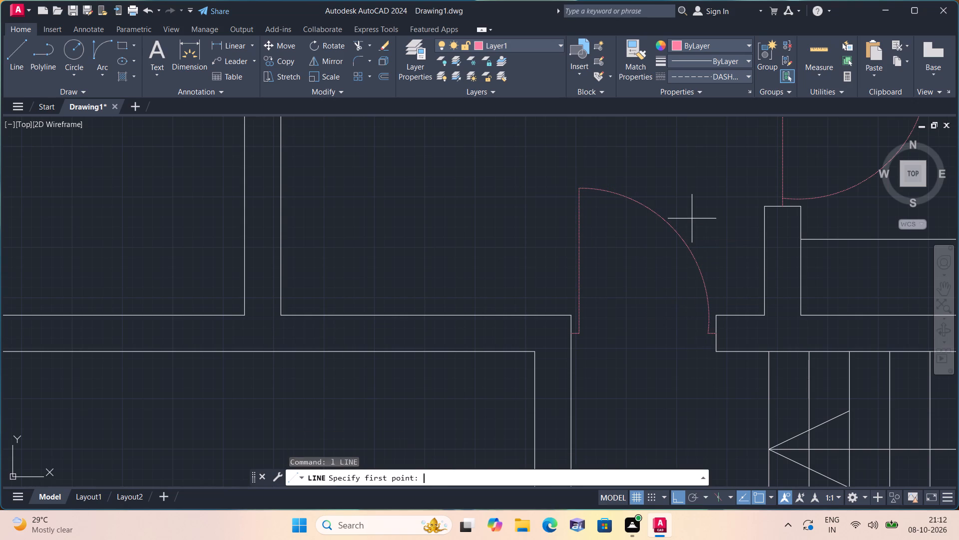
pyautogui.click(584, 336)
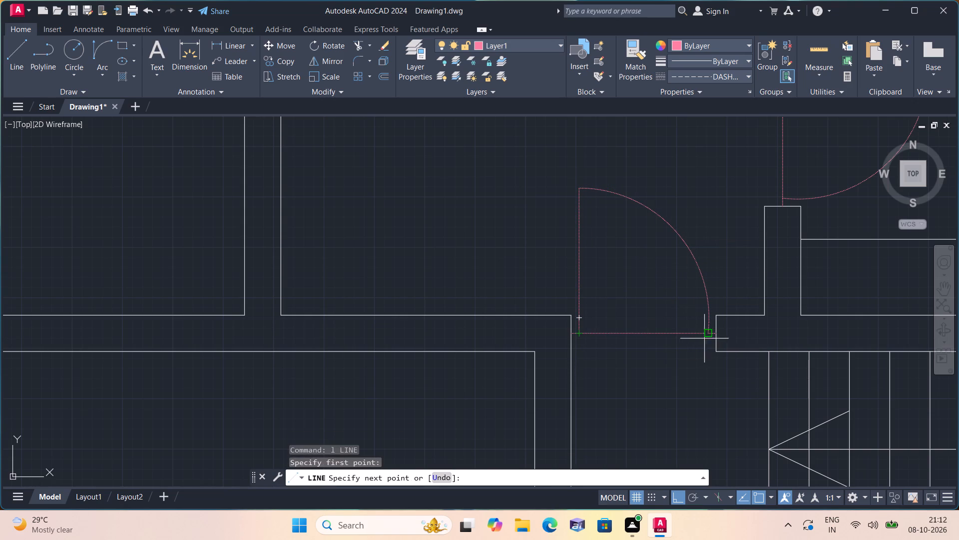
pyautogui.click(707, 336)
pyautogui.press('space')
# Offset the new door's vertical leaf line 1" to the right, inside the swing.
pyautogui.write('off')
pyautogui.press('space')
pyautogui.write('1"')
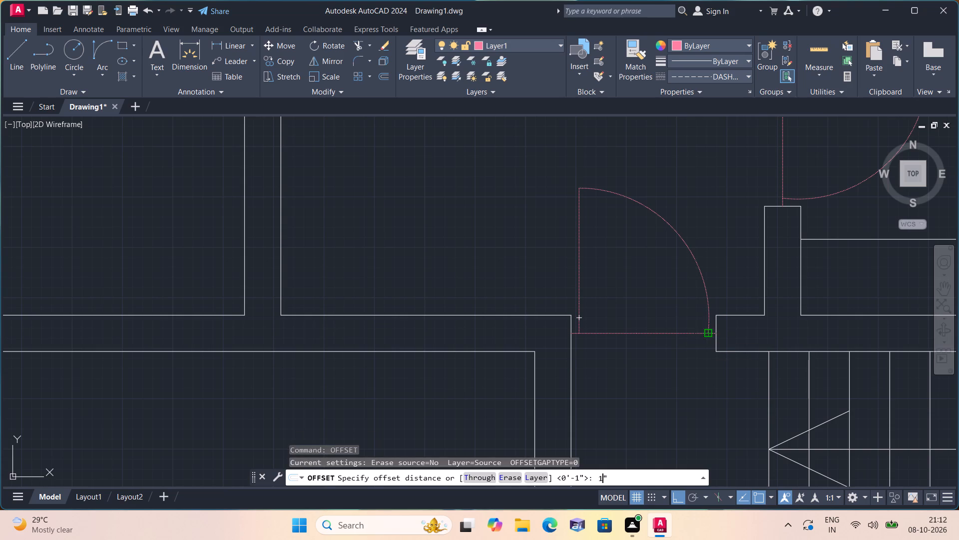
pyautogui.press('space')
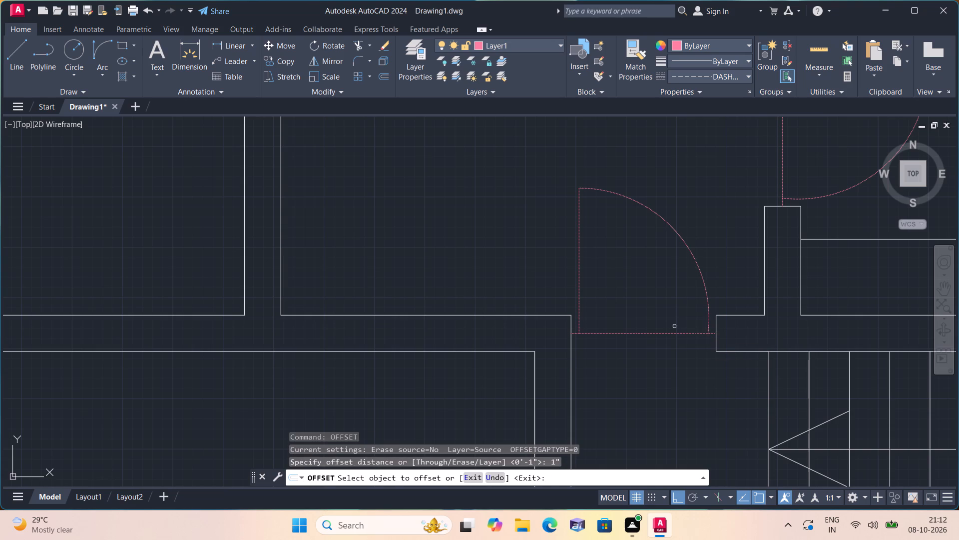
pyautogui.click(578, 290)
pyautogui.click(615, 292)
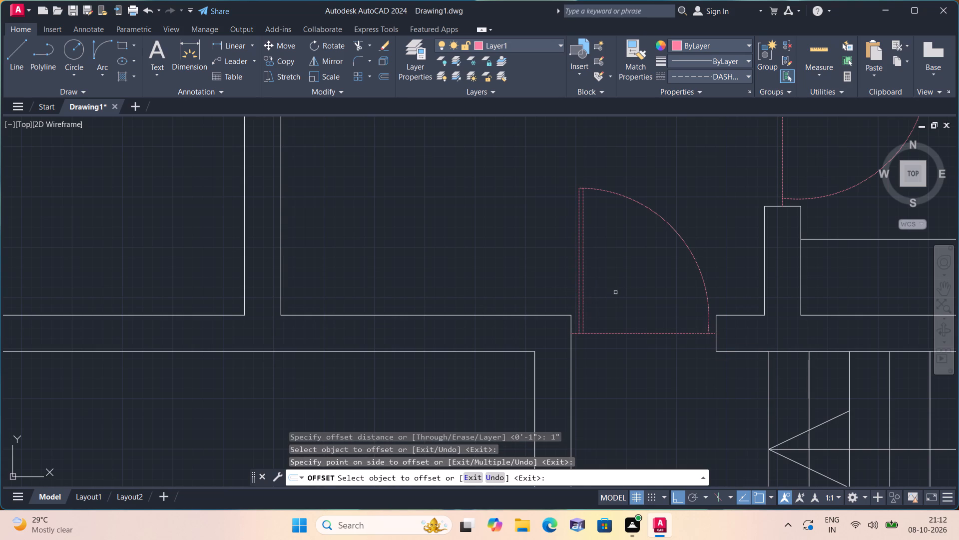
pyautogui.press('space')
# Draw a 2" line leftward from the wall end's midpoint at the staircase's lower-left corner, continuing straight across the opening to the facing wall.
pyautogui.write('l')
pyautogui.press('space')
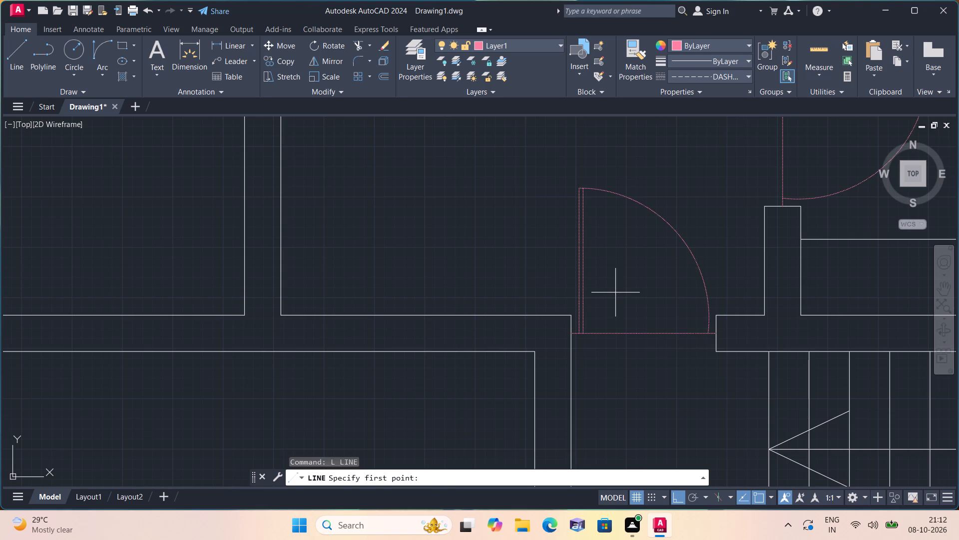
pyautogui.moveTo(645, 394); pyautogui.dragTo(629, 225, button='middle')
pyautogui.moveTo(670, 350); pyautogui.dragTo(648, 213, button='middle')
pyautogui.scroll(-1, 670, 350)
pyautogui.scroll(1, 648, 213)
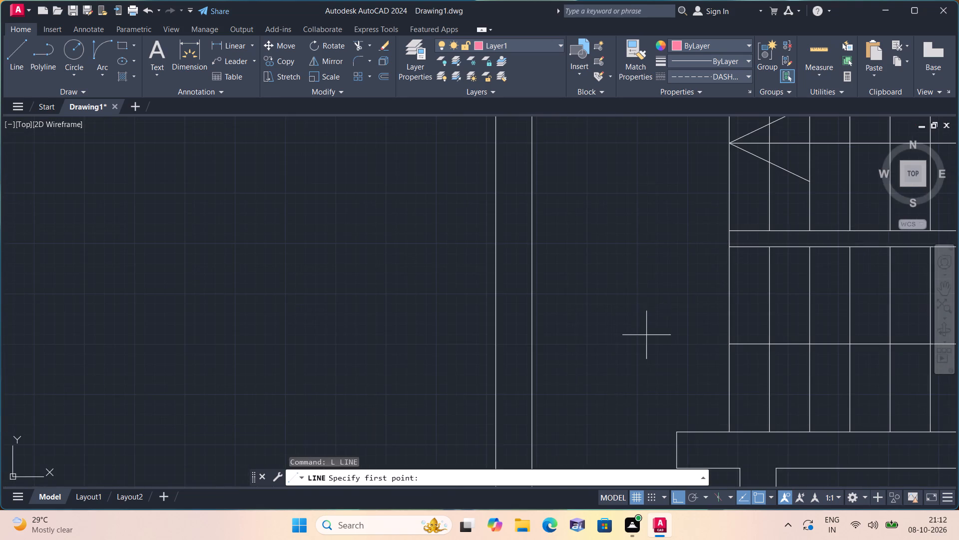
pyautogui.moveTo(642, 333); pyautogui.dragTo(657, 212, button='middle')
pyautogui.scroll(-2, 657, 212)
pyautogui.scroll(2, 674, 246)
pyautogui.scroll(-1, 632, 287)
pyautogui.moveTo(629, 289); pyautogui.dragTo(625, 215, button='middle')
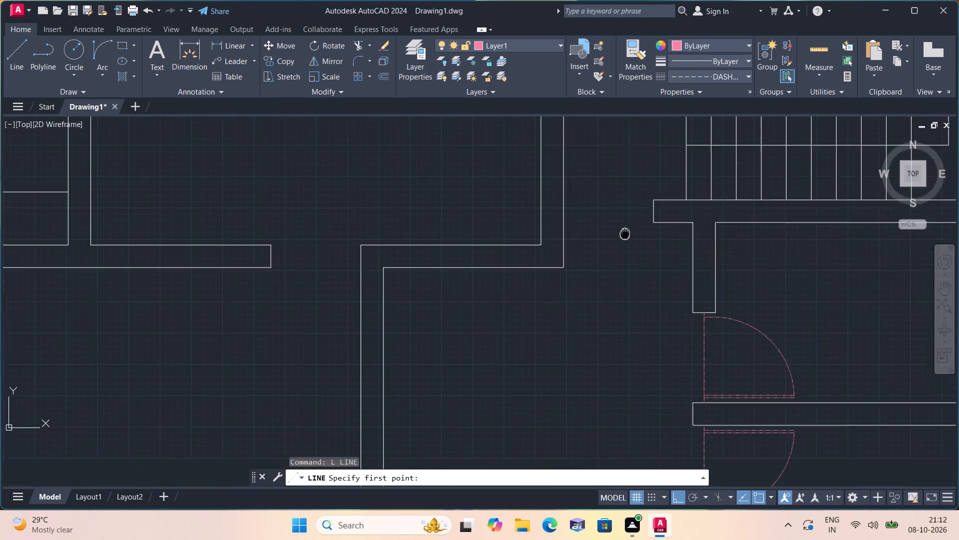
pyautogui.moveTo(625, 215); pyautogui.dragTo(624, 208, button='middle')
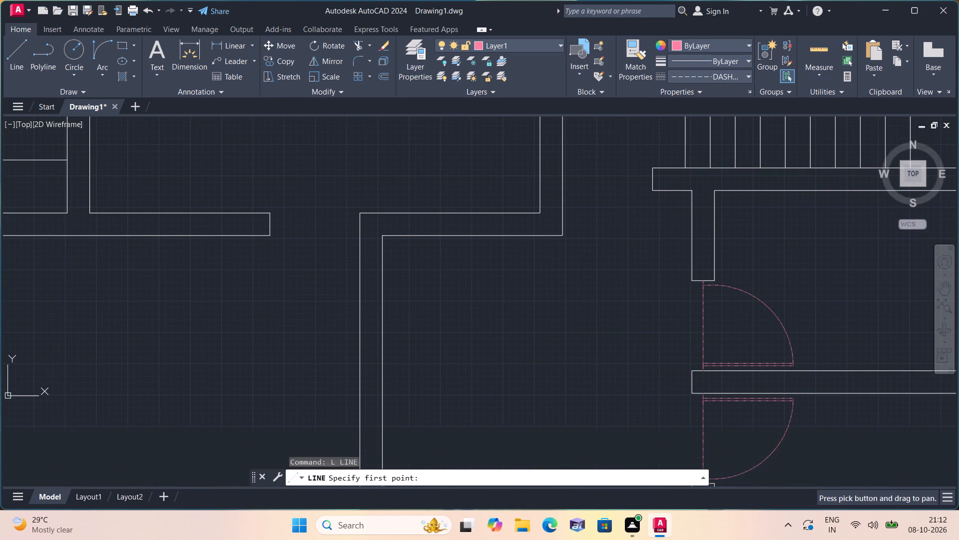
pyautogui.click(653, 177)
pyautogui.write('2"')
pyautogui.press('space')
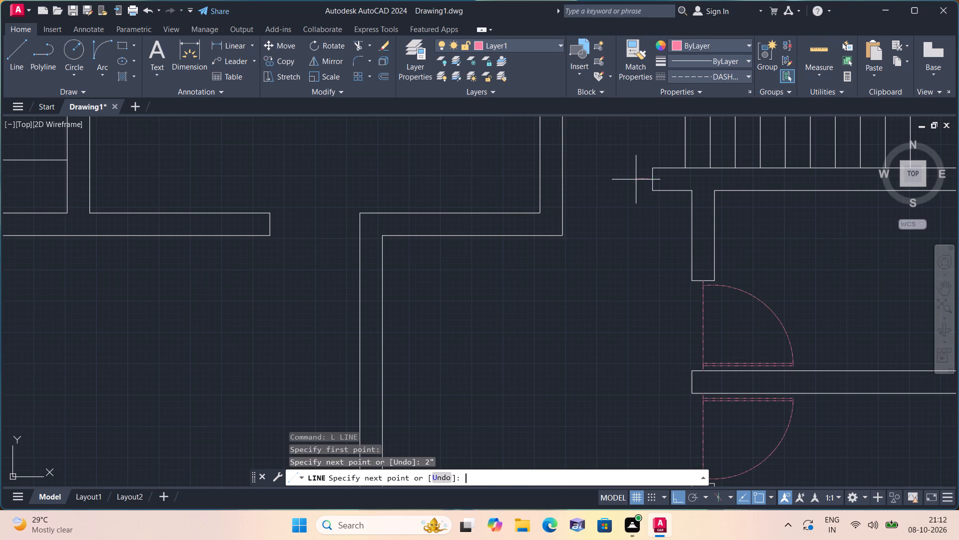
pyautogui.click(559, 181)
pyautogui.press('space')
pyautogui.scroll(2, 560, 186)
# From the opening line's left end at the wall, draw a 2" line rightward and a 3' leaf line straight down.
pyautogui.press('space')
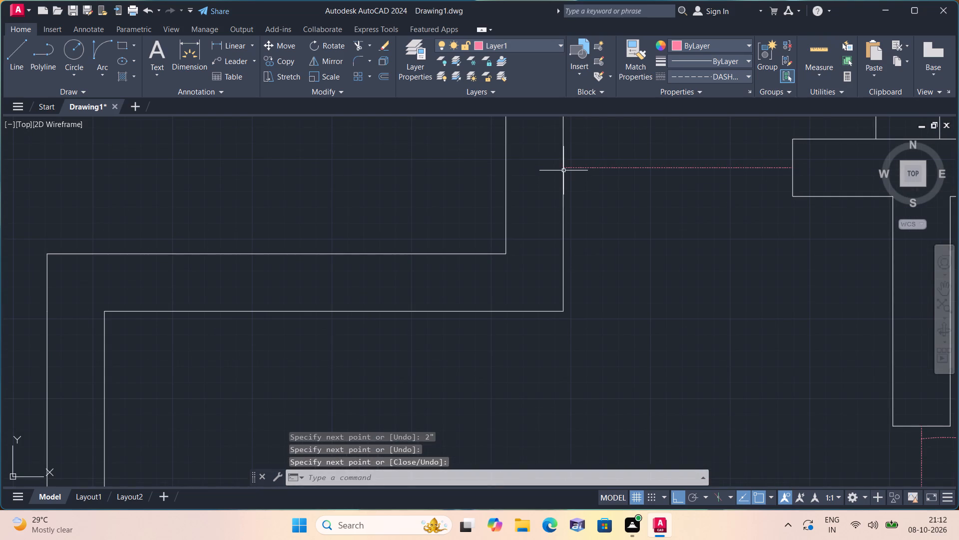
pyautogui.click(563, 168)
pyautogui.write('2"')
pyautogui.press('space')
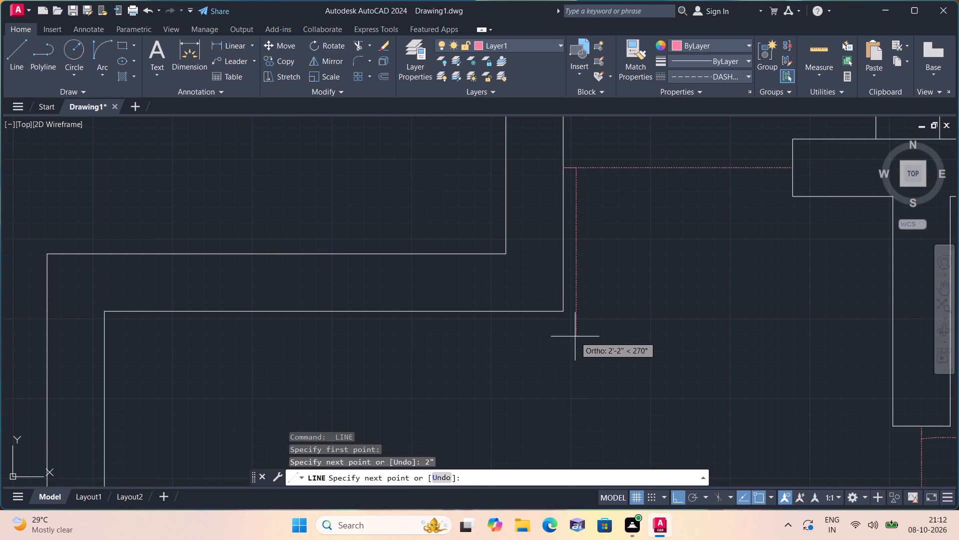
pyautogui.write("3'")
pyautogui.press('space')
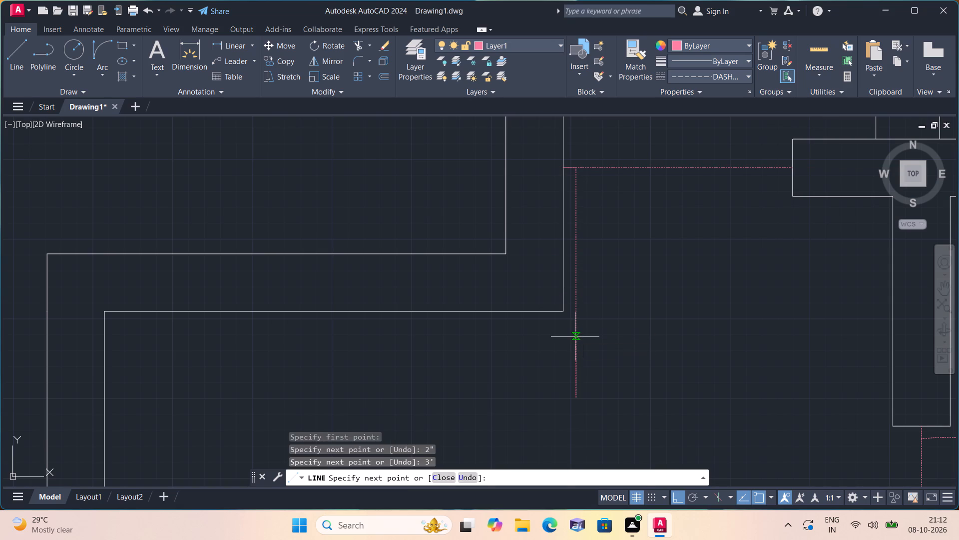
pyautogui.press('Escape')
# Delete the short 2" line overlapping the opening line beside the left wall.
pyautogui.scroll(3, 586, 153)
pyautogui.scroll(1, 566, 207)
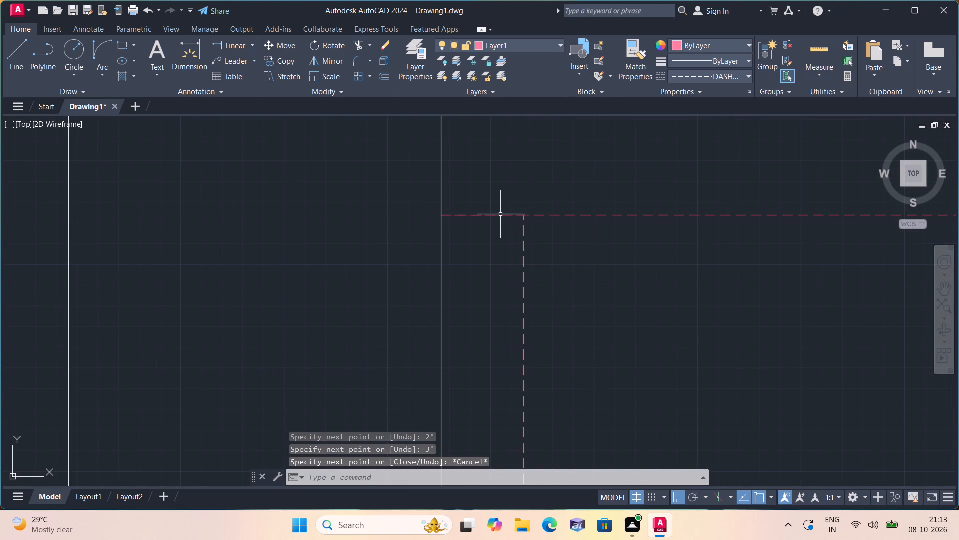
pyautogui.click(500, 214)
pyautogui.press('Delete')
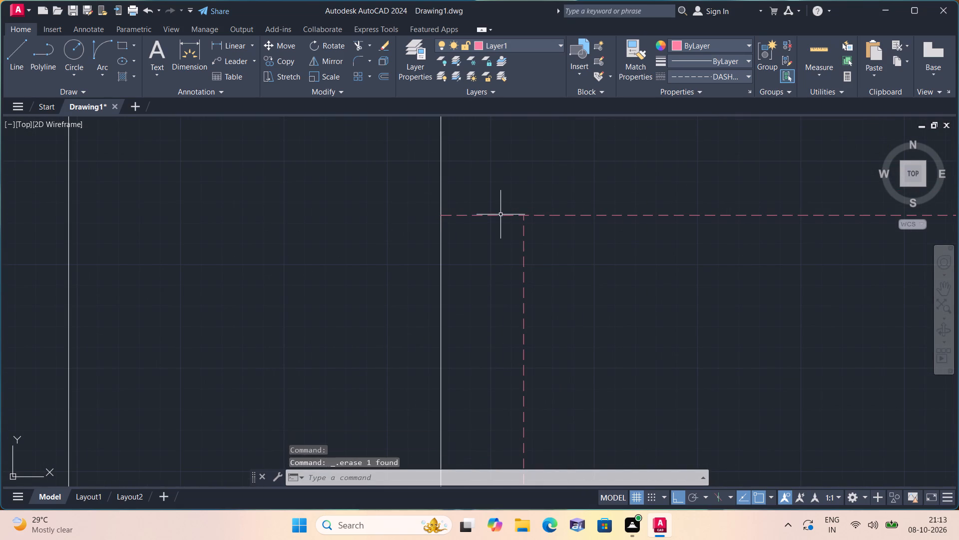
# Draw the door swing arc from the leaf line's lower end to the inner end of the 2" segment at the right wall.
pyautogui.scroll(-2, 500, 214)
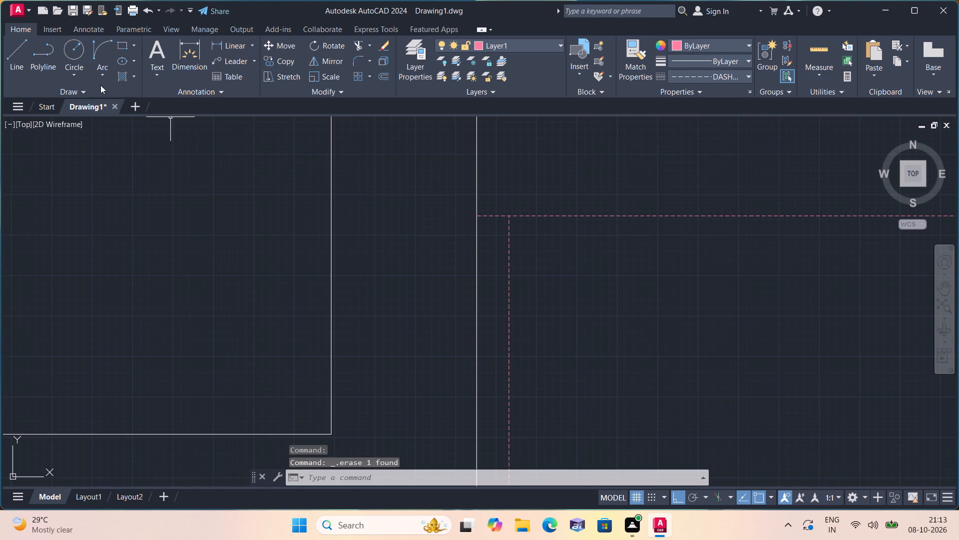
pyautogui.click(99, 74)
pyautogui.click(130, 228)
pyautogui.moveTo(211, 300); pyautogui.dragTo(221, 171, button='middle')
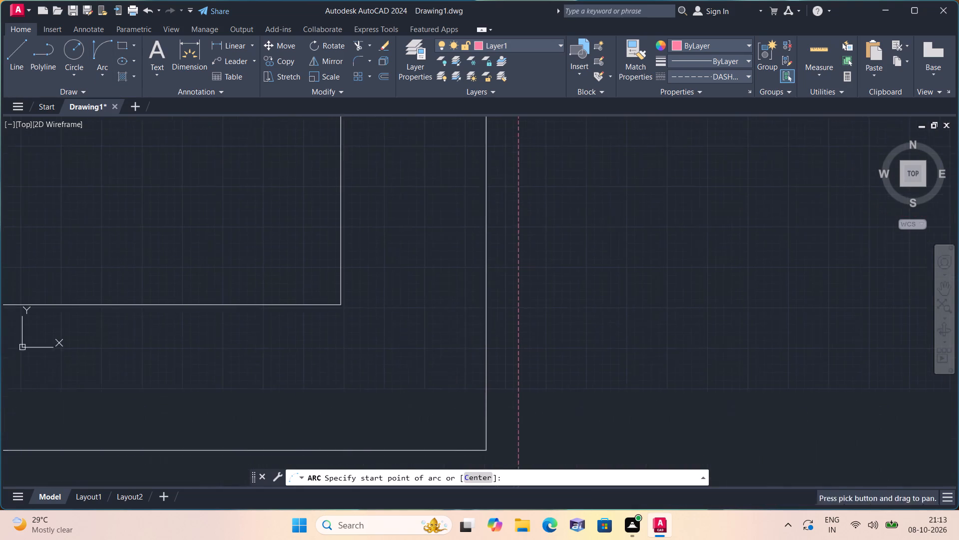
pyautogui.scroll(-1, 222, 169)
pyautogui.moveTo(426, 356); pyautogui.dragTo(422, 281, button='middle')
pyautogui.scroll(-1, 424, 355)
pyautogui.click(411, 362)
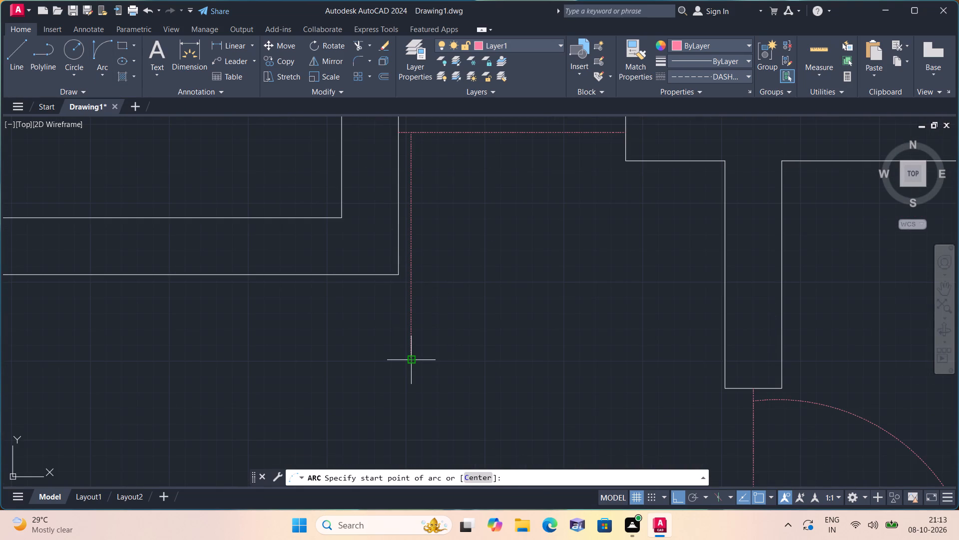
pyautogui.click(615, 133)
pyautogui.click(606, 198)
# Offset the leaf line of the door below the staircase 1" to the right, inside the swing.
pyautogui.scroll(-2, 598, 217)
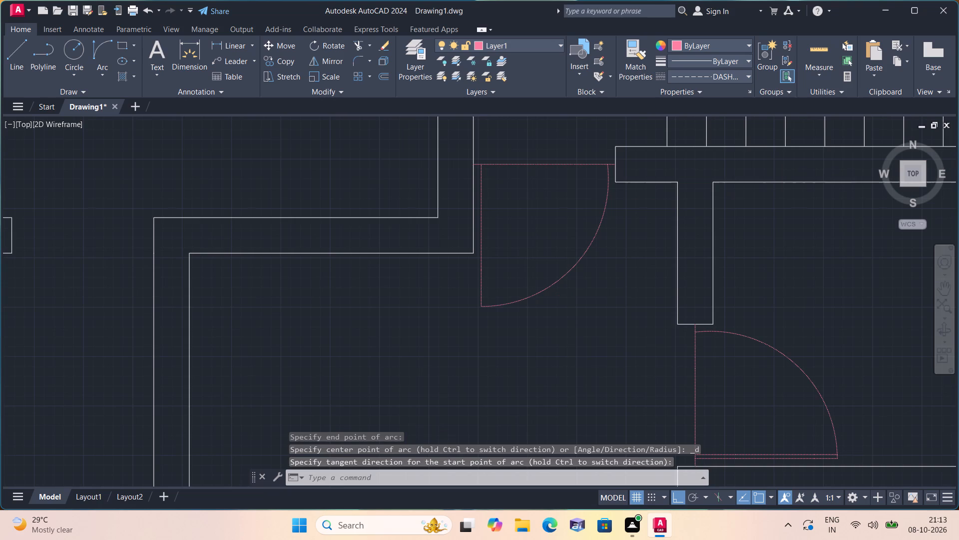
pyautogui.write('off 1"')
pyautogui.press('space')
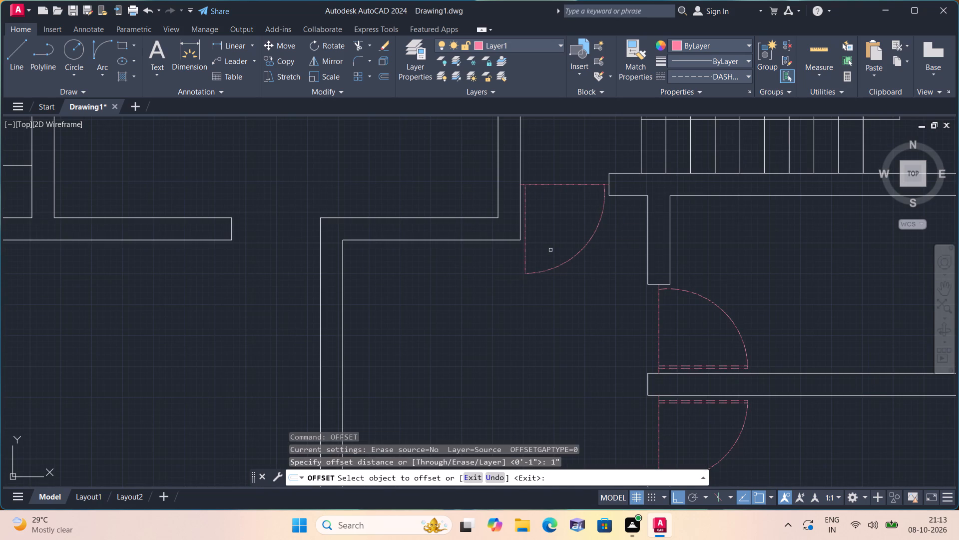
pyautogui.click(524, 225)
pyautogui.click(568, 226)
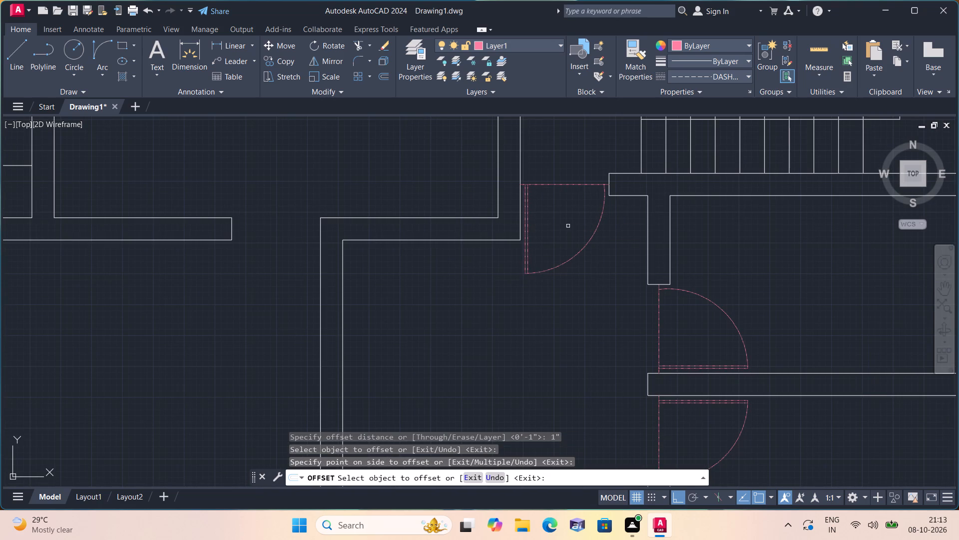
pyautogui.press('space')
# Draw a 2" line straight up from the midpoint of the vertical interior wall's upper end, below the wall junction.
pyautogui.scroll(-2, 569, 234)
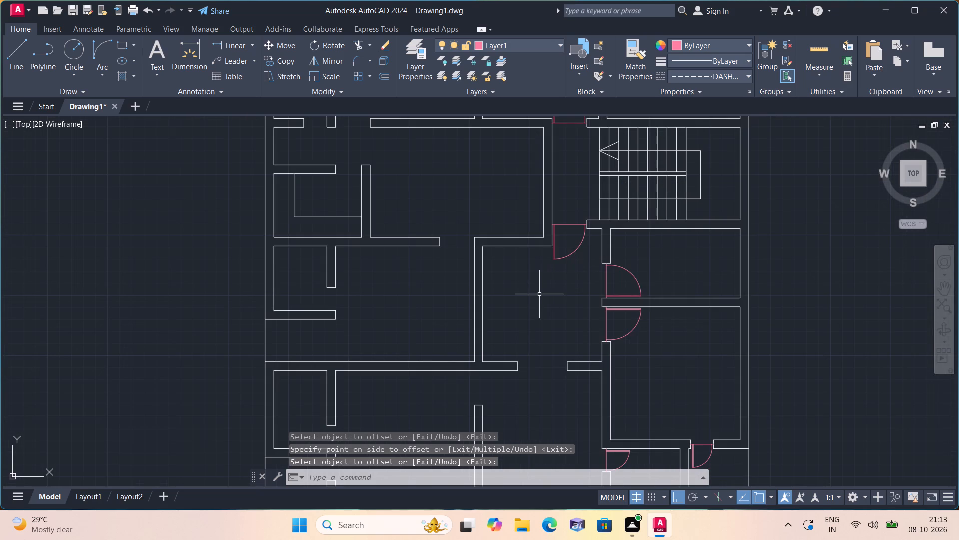
pyautogui.moveTo(537, 296); pyautogui.dragTo(564, 239, button='middle')
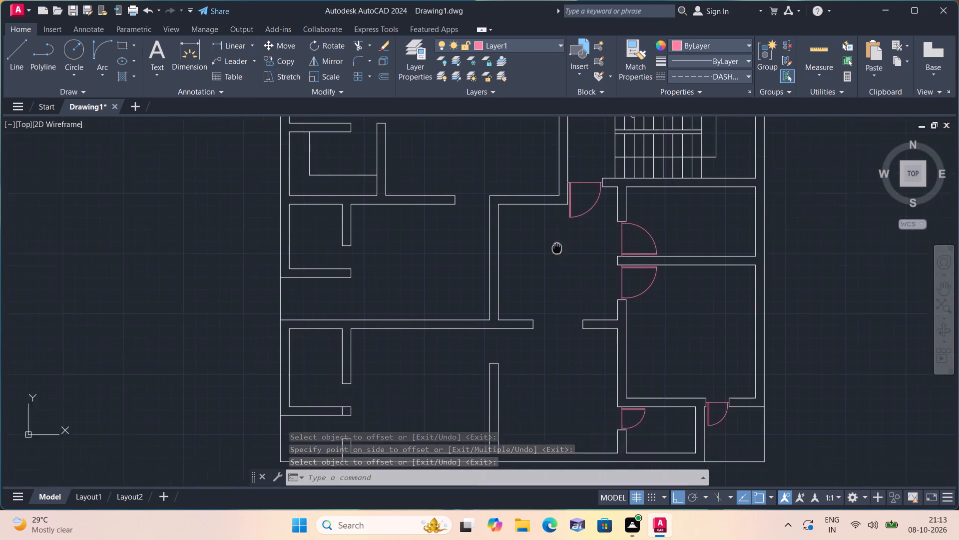
pyautogui.moveTo(564, 239); pyautogui.dragTo(635, 184, button='middle')
pyautogui.write('l')
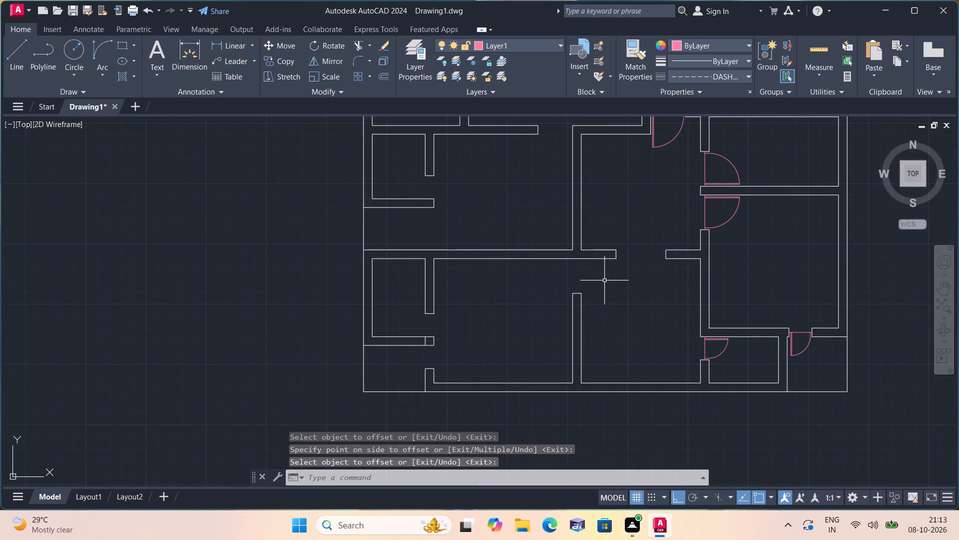
pyautogui.press('space')
pyautogui.scroll(1, 604, 280)
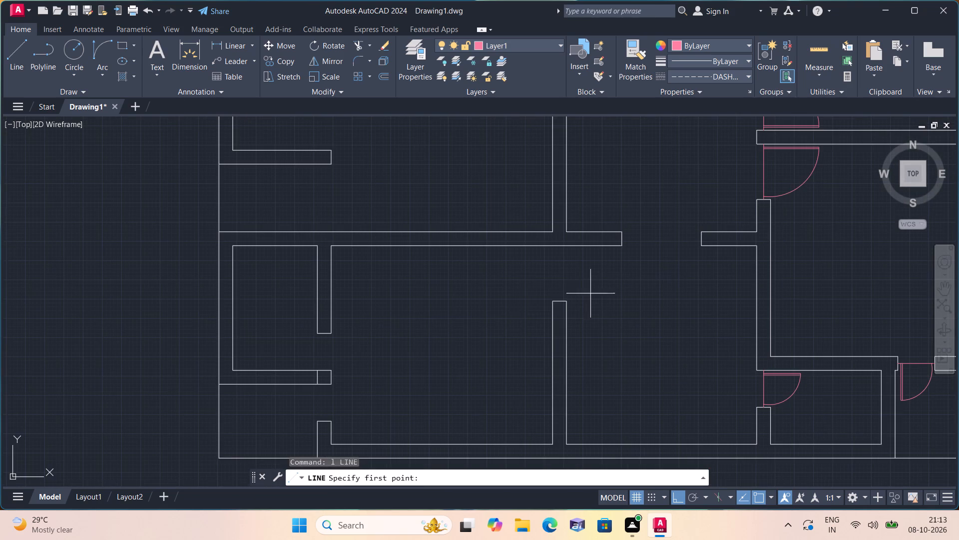
pyautogui.click(560, 301)
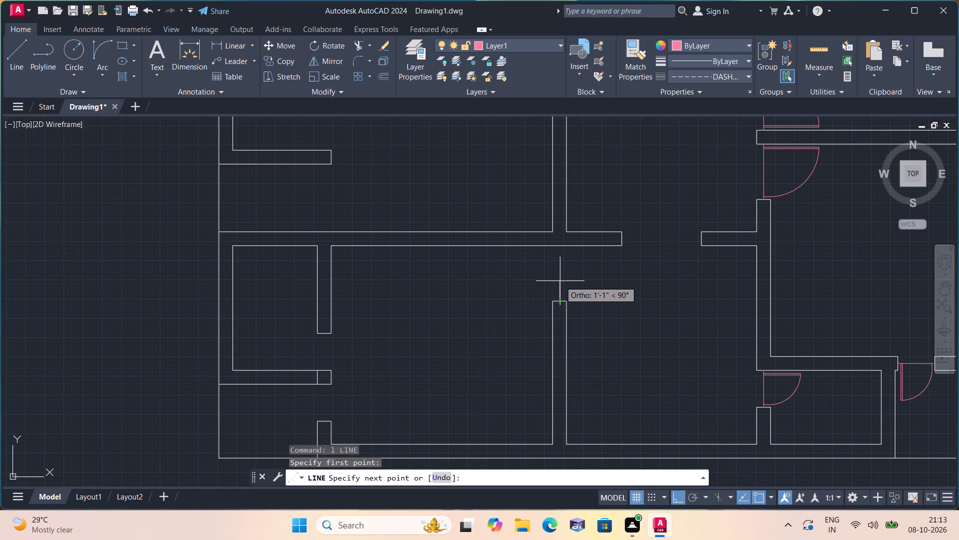
pyautogui.write('2"')
pyautogui.press('space')
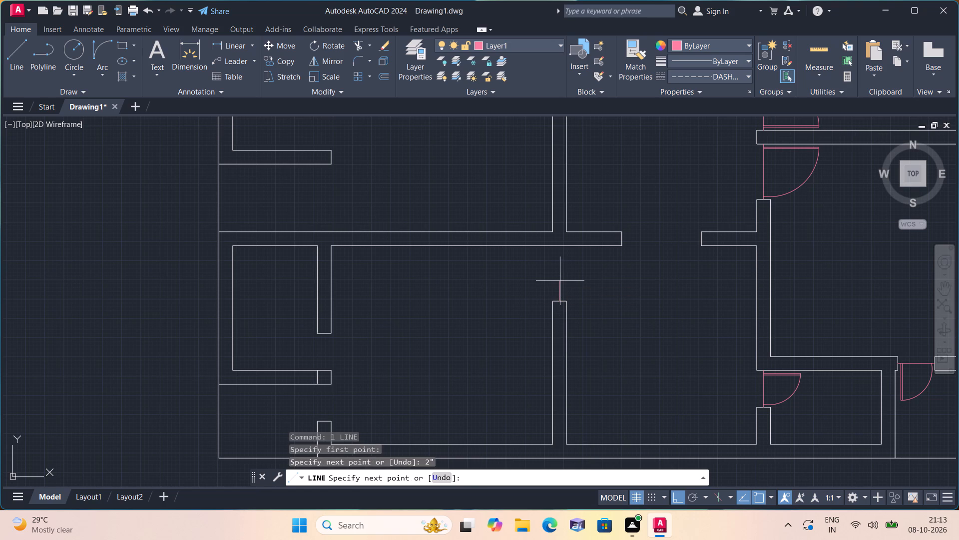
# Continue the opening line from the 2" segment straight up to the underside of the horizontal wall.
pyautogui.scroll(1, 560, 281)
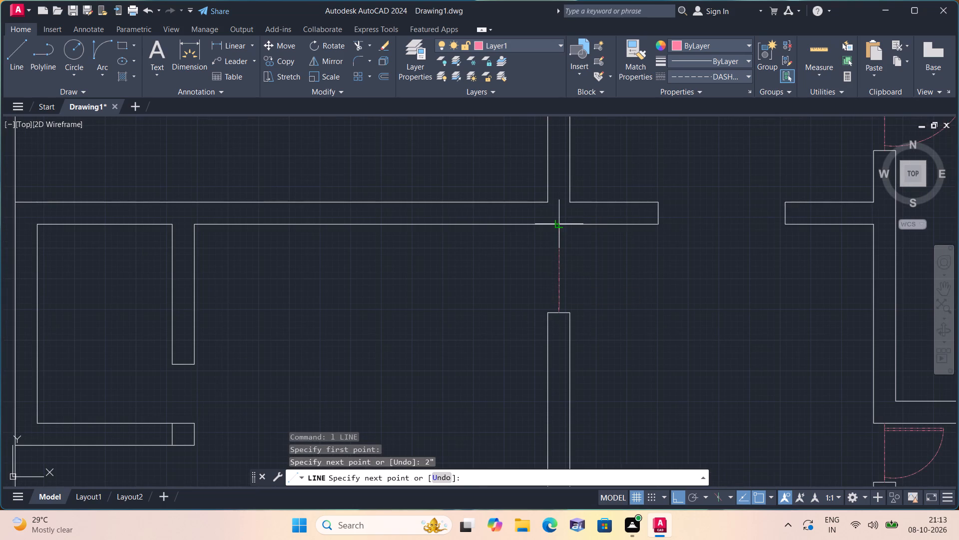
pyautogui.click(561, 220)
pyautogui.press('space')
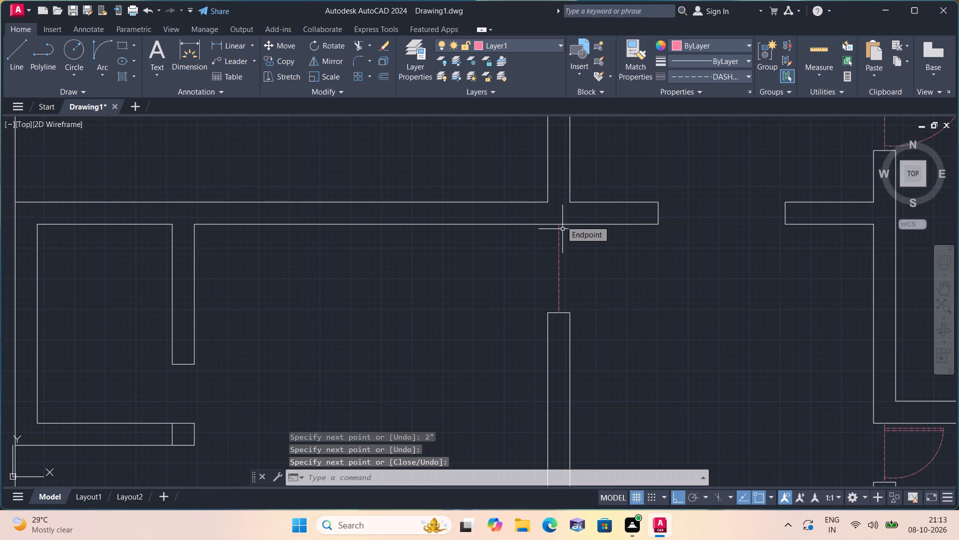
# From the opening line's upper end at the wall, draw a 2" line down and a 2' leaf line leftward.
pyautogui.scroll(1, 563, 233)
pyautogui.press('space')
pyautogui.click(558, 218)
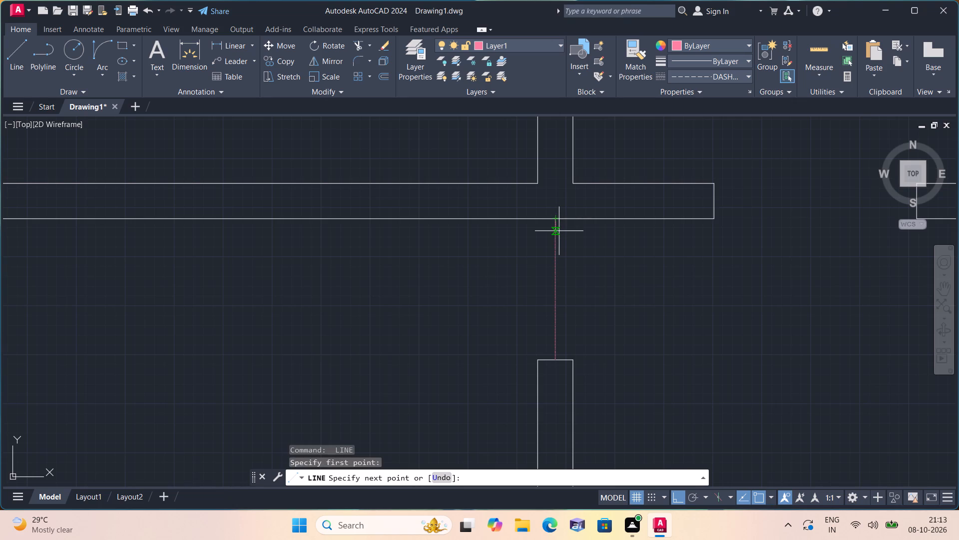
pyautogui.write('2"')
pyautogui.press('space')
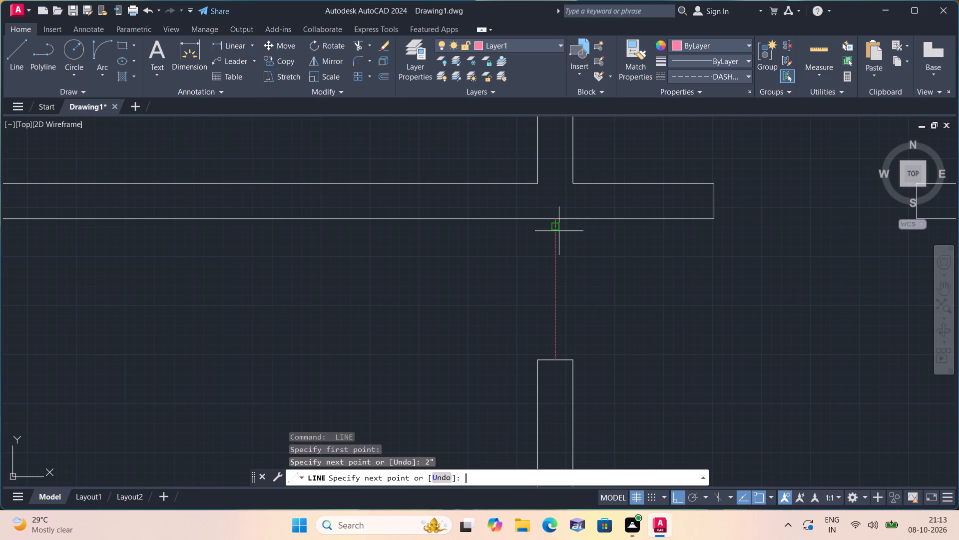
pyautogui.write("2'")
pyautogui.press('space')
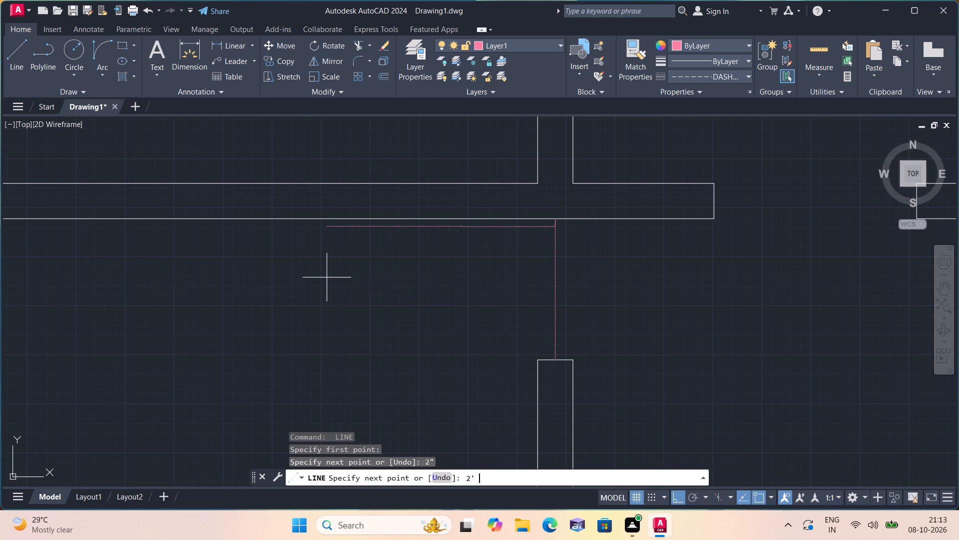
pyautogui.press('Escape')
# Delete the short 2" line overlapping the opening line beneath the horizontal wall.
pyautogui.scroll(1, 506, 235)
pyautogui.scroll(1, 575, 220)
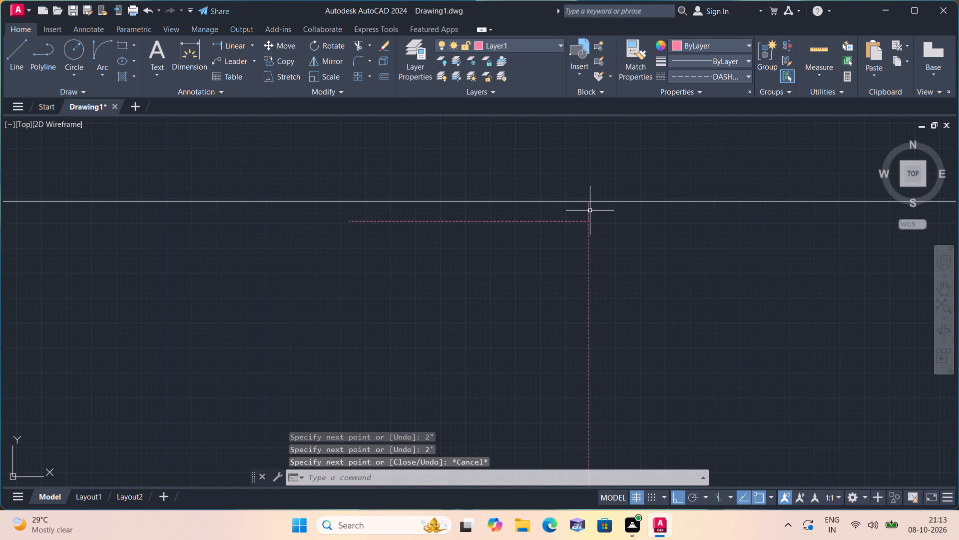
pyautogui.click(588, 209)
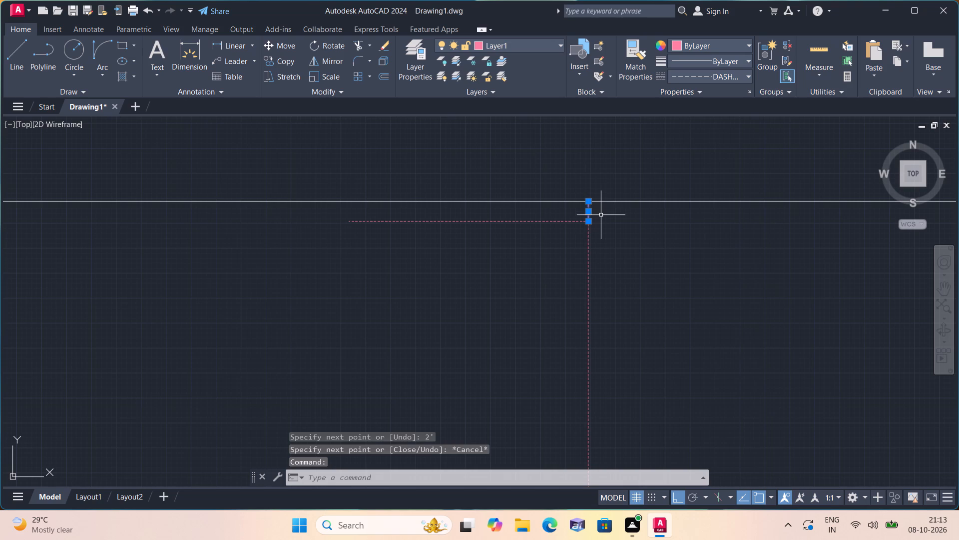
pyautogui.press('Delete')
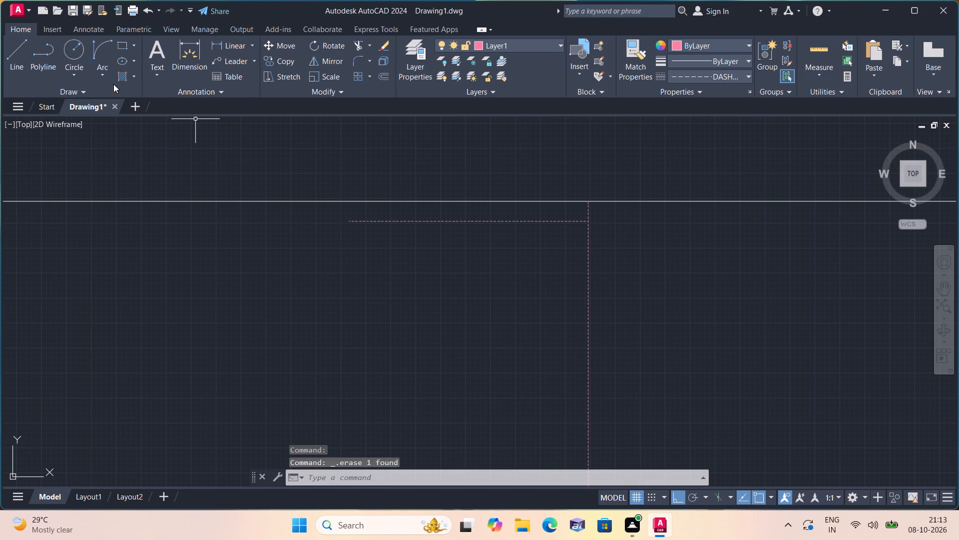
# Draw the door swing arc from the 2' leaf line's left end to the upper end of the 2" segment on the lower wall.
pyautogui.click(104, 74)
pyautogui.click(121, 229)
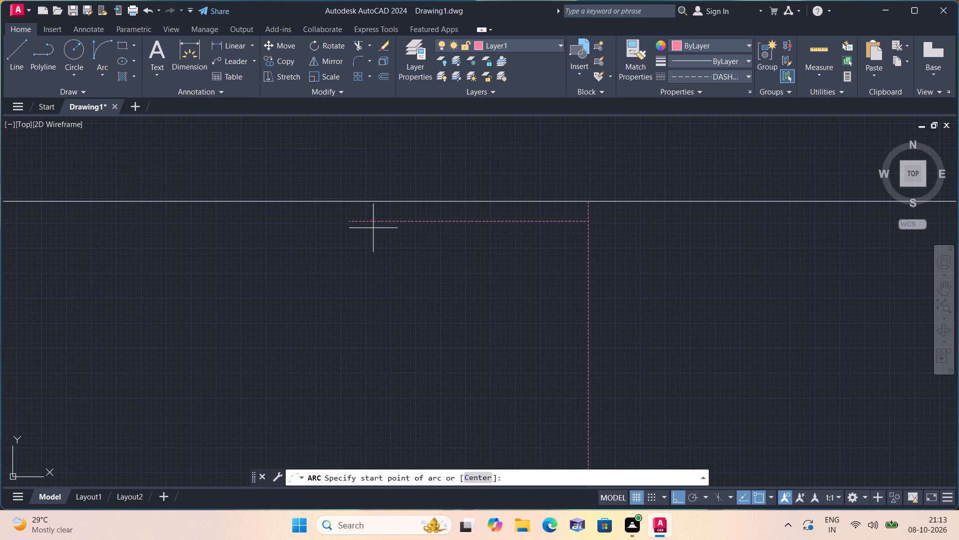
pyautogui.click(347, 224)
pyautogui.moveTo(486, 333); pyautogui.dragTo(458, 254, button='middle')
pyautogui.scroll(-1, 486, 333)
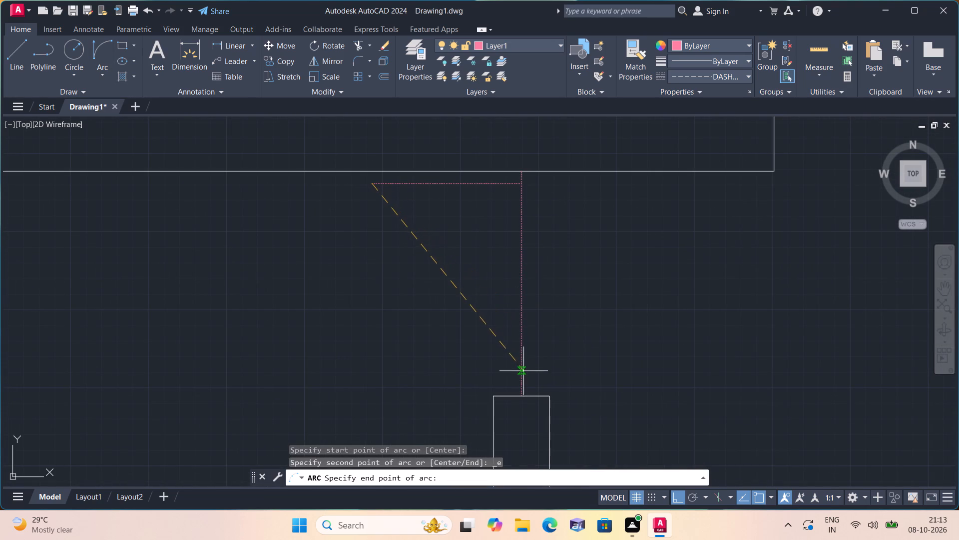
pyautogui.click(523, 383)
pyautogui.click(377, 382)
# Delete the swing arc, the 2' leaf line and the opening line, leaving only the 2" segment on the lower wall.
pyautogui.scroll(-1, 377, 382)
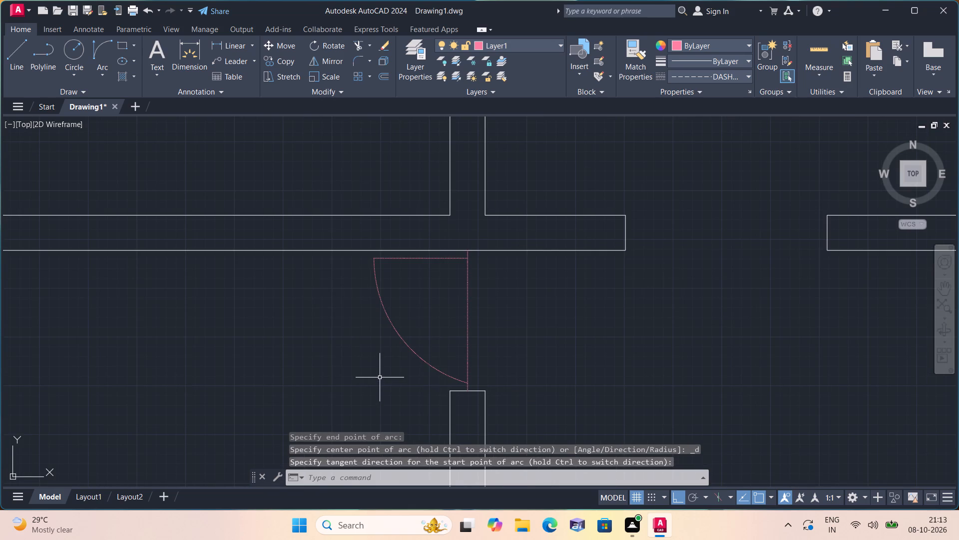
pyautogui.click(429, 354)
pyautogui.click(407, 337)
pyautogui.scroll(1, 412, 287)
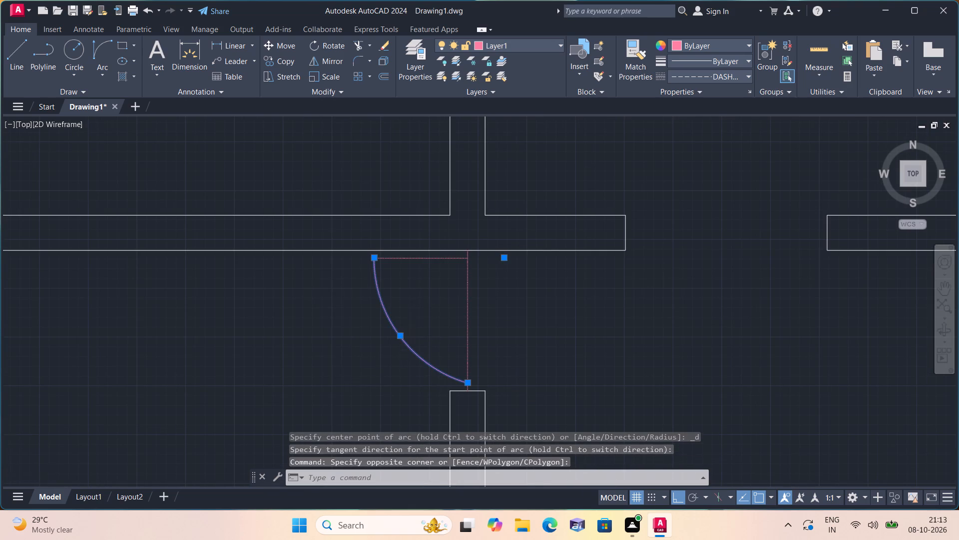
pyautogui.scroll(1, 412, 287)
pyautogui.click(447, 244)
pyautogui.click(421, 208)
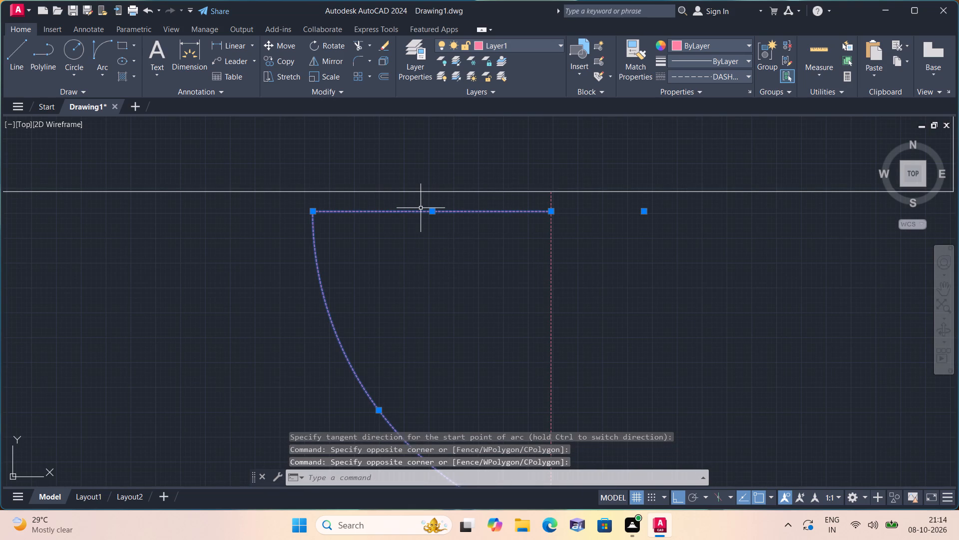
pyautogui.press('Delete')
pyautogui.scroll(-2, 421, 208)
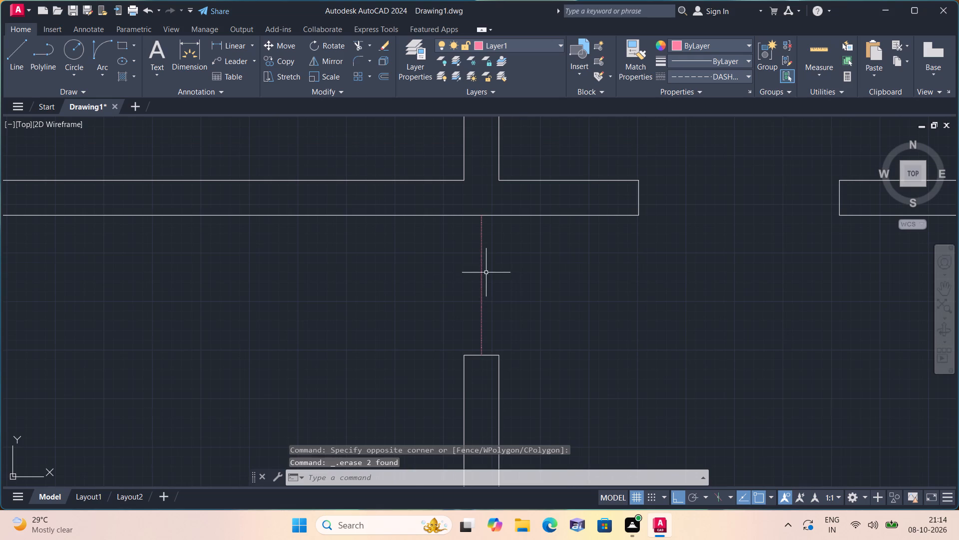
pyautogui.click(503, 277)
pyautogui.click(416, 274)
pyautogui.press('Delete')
# Measure the door opening between the horizontal wall and the lower wall end with a linear dimension.
pyautogui.click(232, 44)
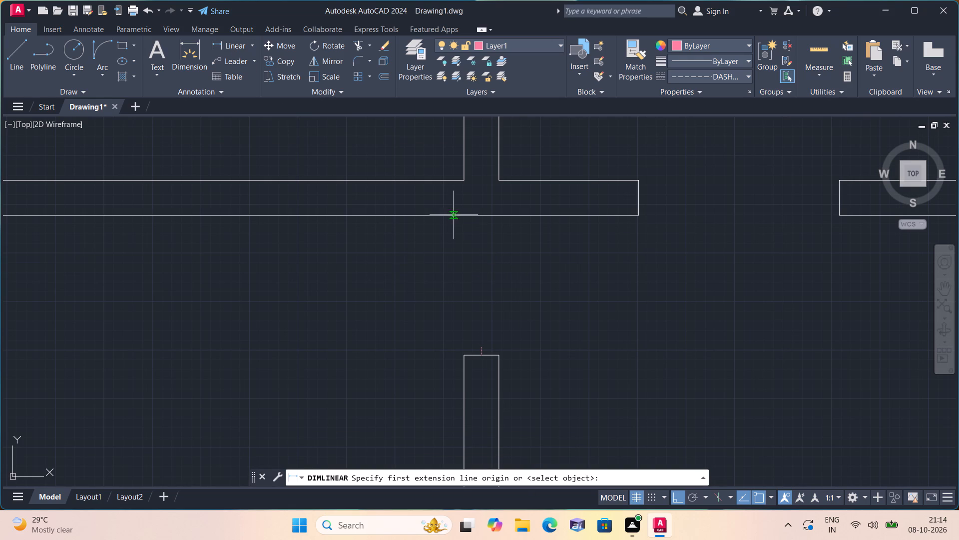
pyautogui.click(470, 214)
pyautogui.click(469, 351)
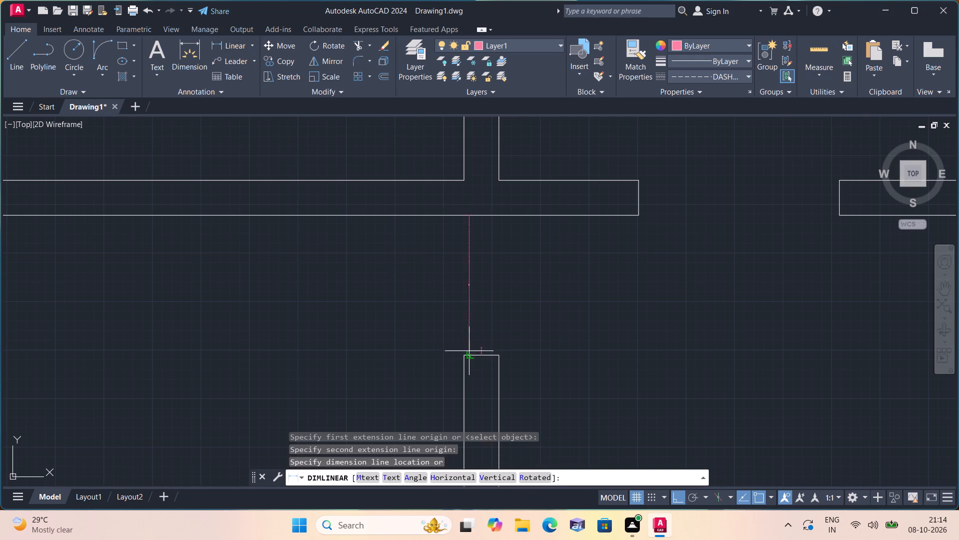
pyautogui.scroll(5, 468, 302)
pyautogui.scroll(-4, 471, 276)
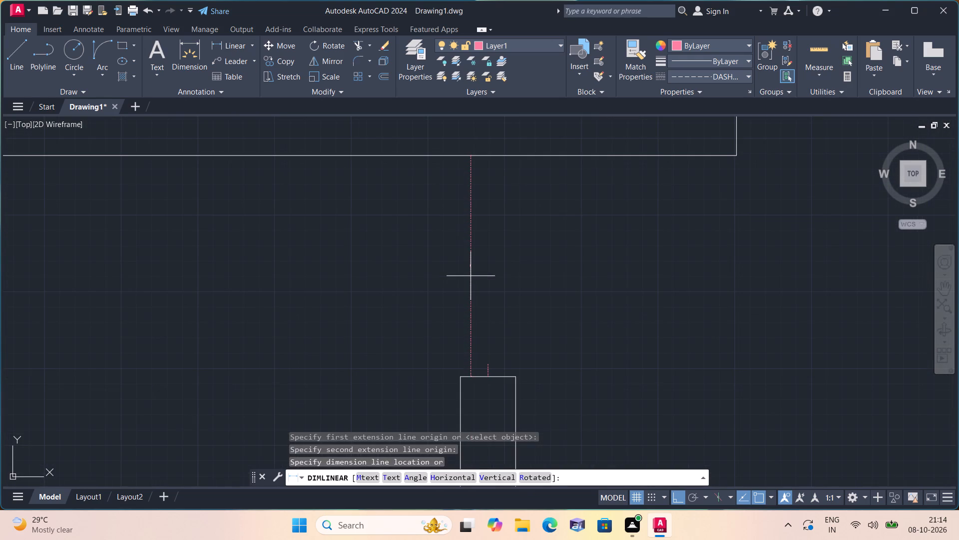
pyautogui.press('Escape')
# Draw the opening line from the upper end of the 2" segment straight up to the underside of the horizontal wall.
pyautogui.scroll(-2, 471, 276)
pyautogui.write('l')
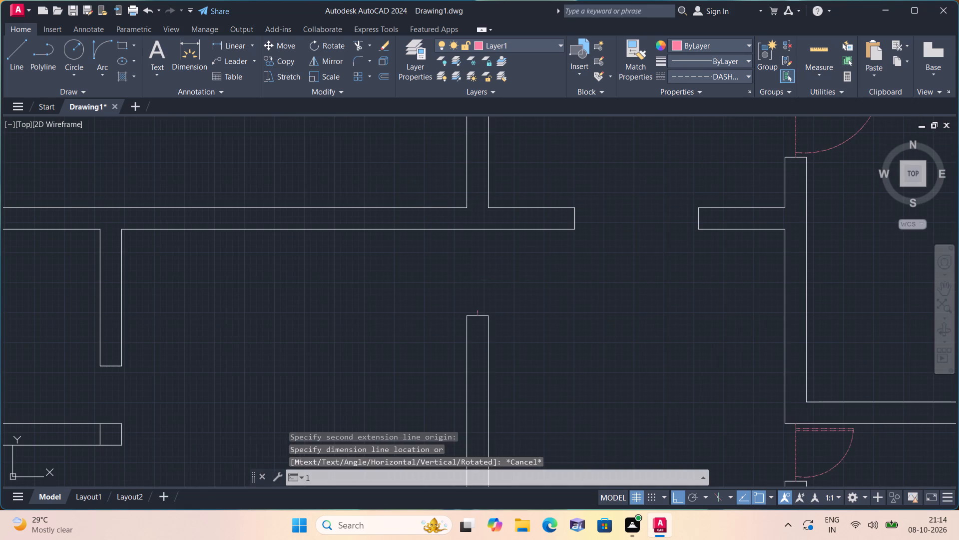
pyautogui.press('space')
pyautogui.scroll(2, 483, 299)
pyautogui.click(468, 323)
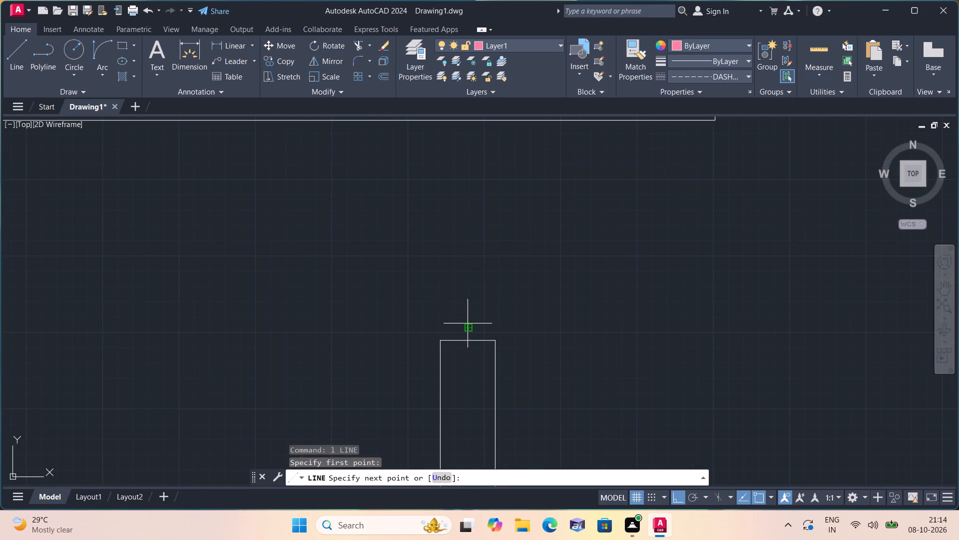
pyautogui.moveTo(462, 243); pyautogui.dragTo(479, 369, button='middle')
pyautogui.click(484, 248)
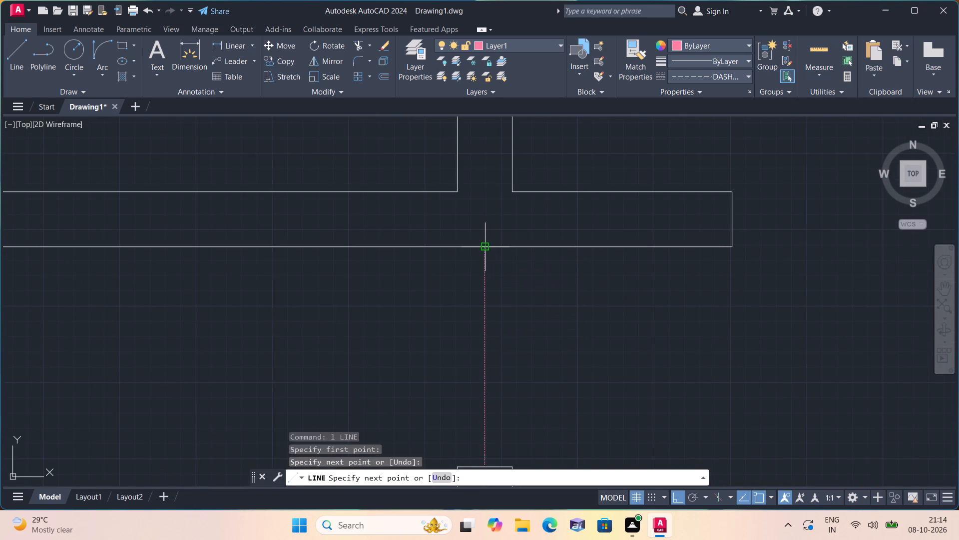
pyautogui.press('space')
# From the opening line's upper end at the wall, draw a 2" line down and a 3' leaf line leftward.
pyautogui.scroll(2, 484, 248)
pyautogui.press('space')
pyautogui.click(484, 241)
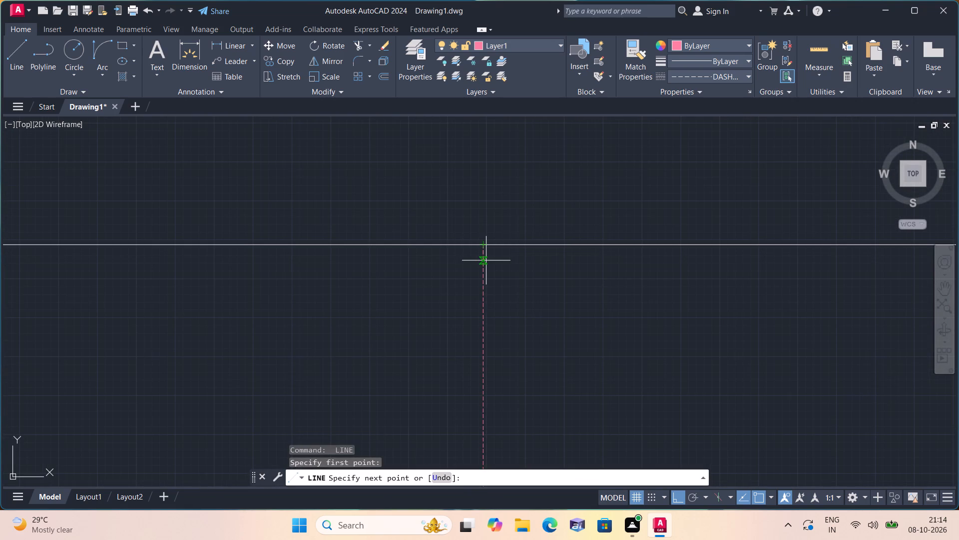
pyautogui.write('2"')
pyautogui.press('space')
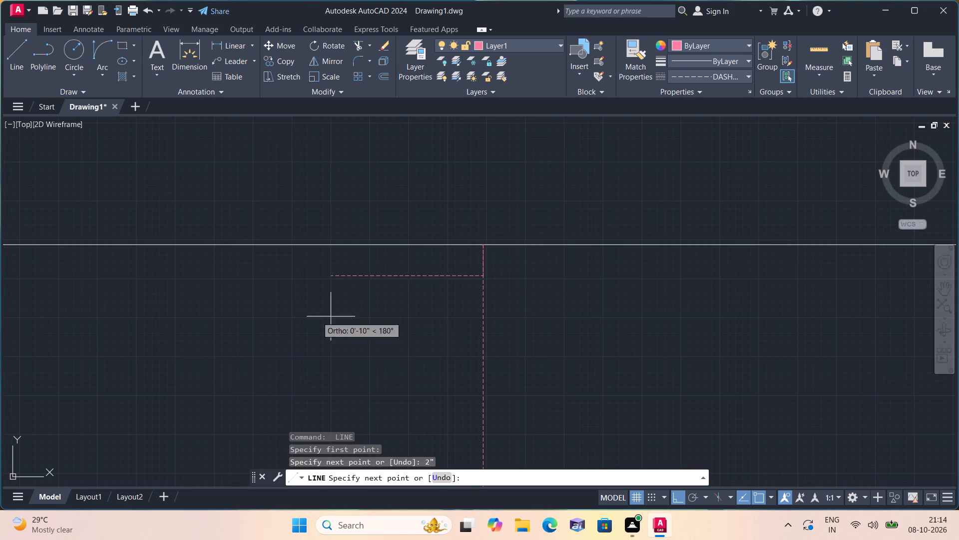
pyautogui.write("3'")
pyautogui.press('space')
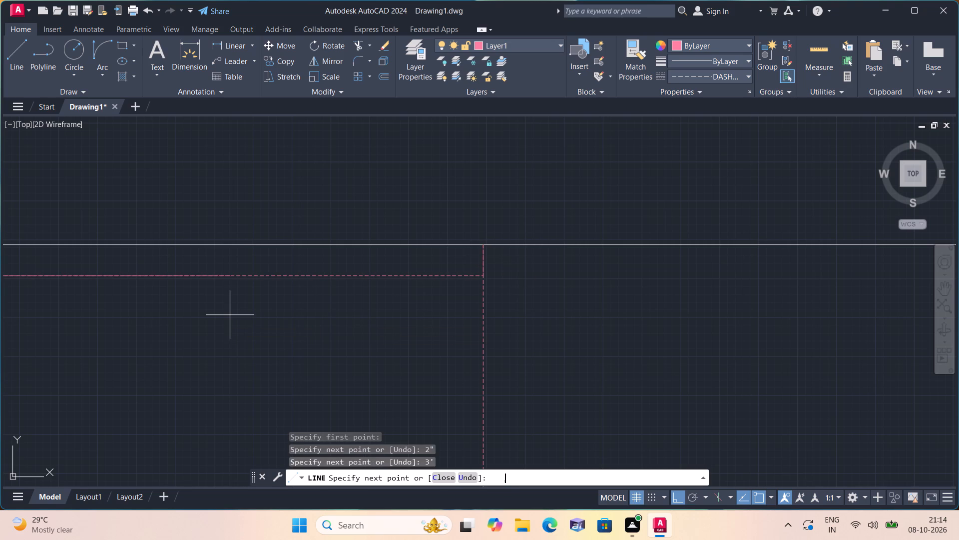
pyautogui.press('Escape')
# Delete the short 2" line overlapping the opening line beneath the horizontal wall.
pyautogui.scroll(-1, 331, 303)
pyautogui.scroll(1, 384, 276)
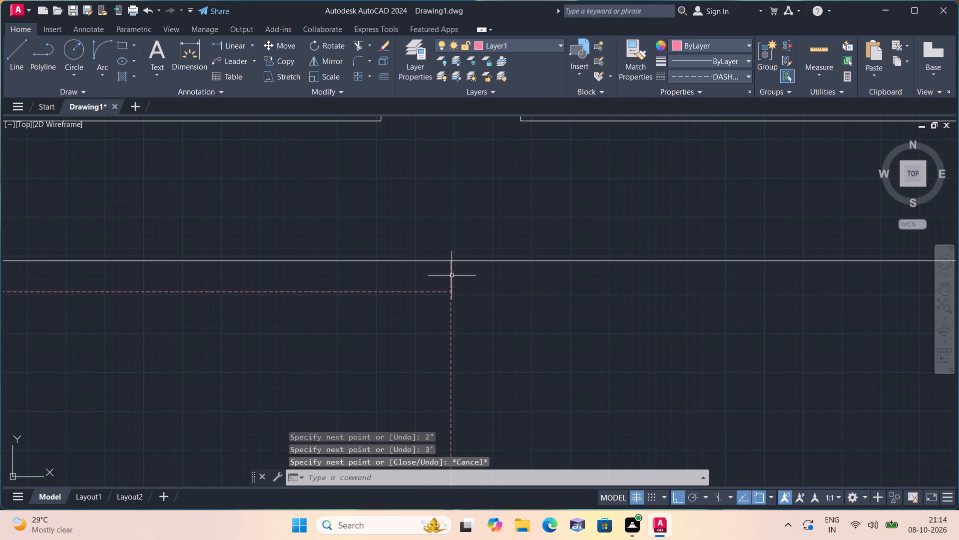
pyautogui.click(452, 275)
pyautogui.press('Delete')
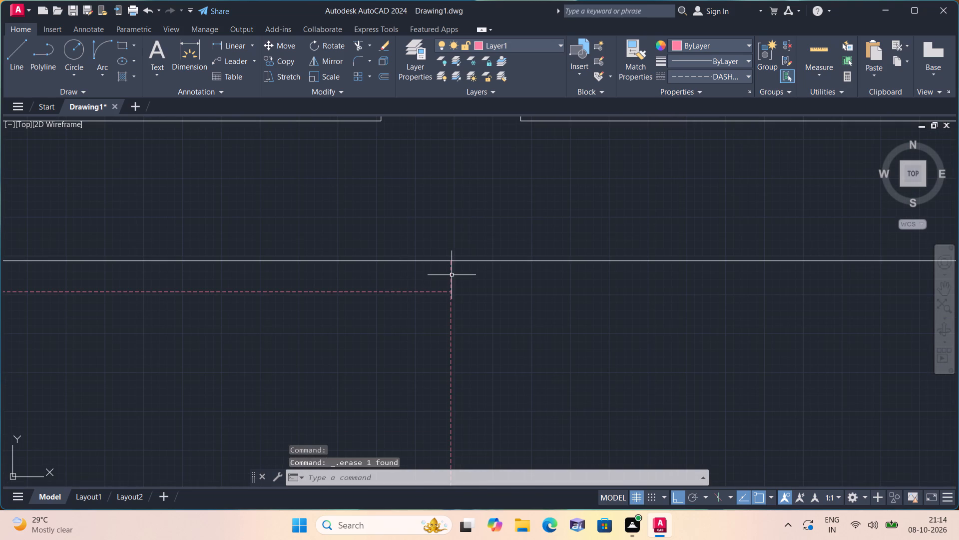
# Draw the door's swing arc by start, end and direction from the leaf's free end to the 2" mark above the lower wall end.
pyautogui.scroll(-2, 452, 275)
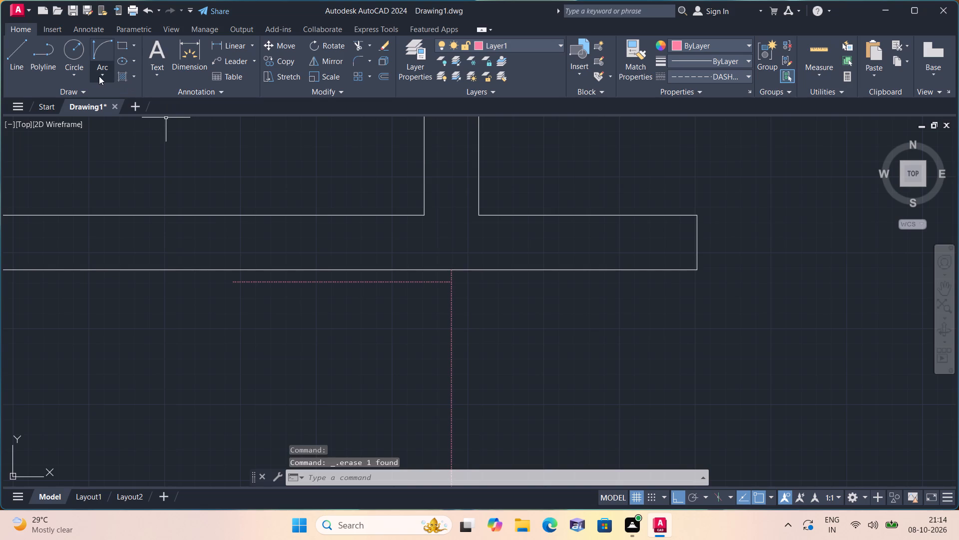
pyautogui.click(99, 76)
pyautogui.click(131, 227)
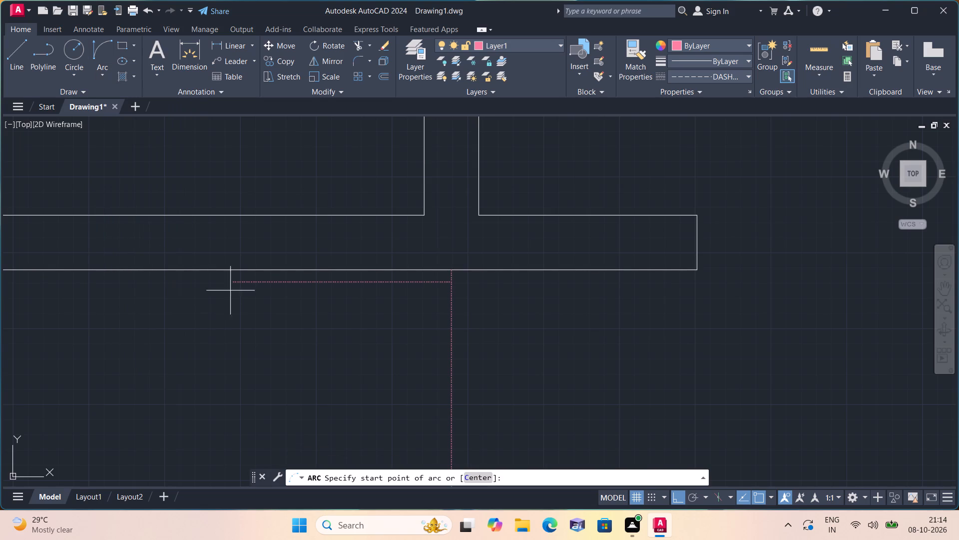
pyautogui.click(235, 281)
pyautogui.moveTo(360, 383); pyautogui.dragTo(396, 255, button='middle')
pyautogui.scroll(-1, 356, 382)
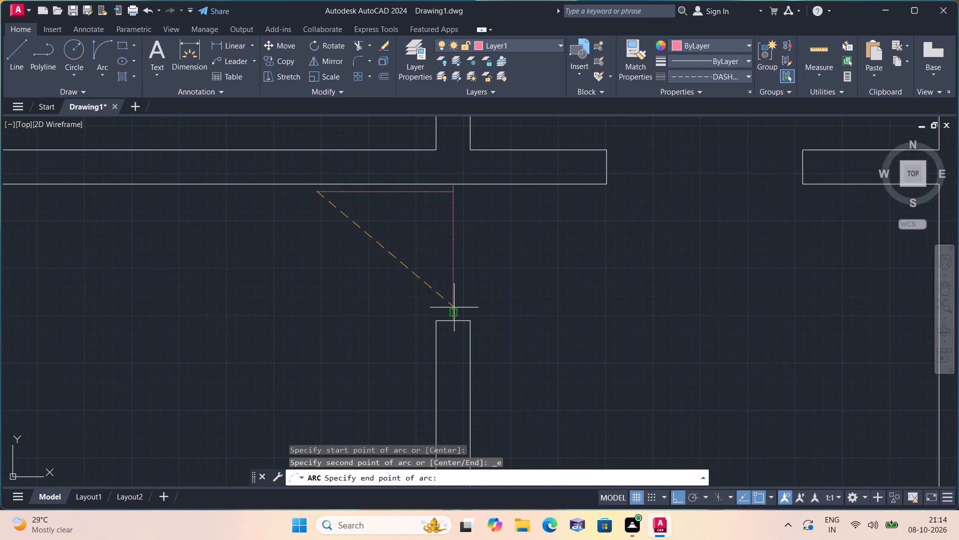
pyautogui.click(454, 310)
pyautogui.click(287, 307)
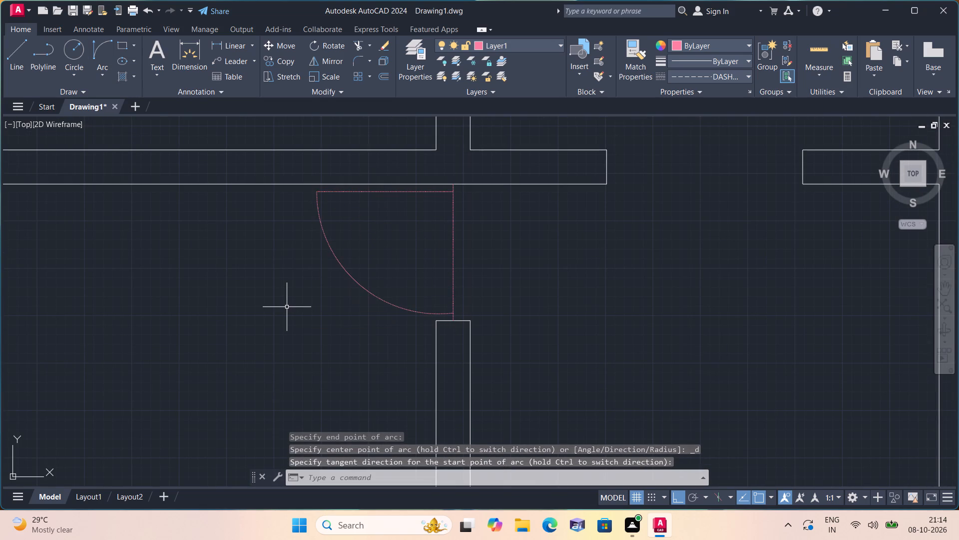
# Offset the 3' leaf line 1" downward to make the double leaf line.
pyautogui.write('off 1"')
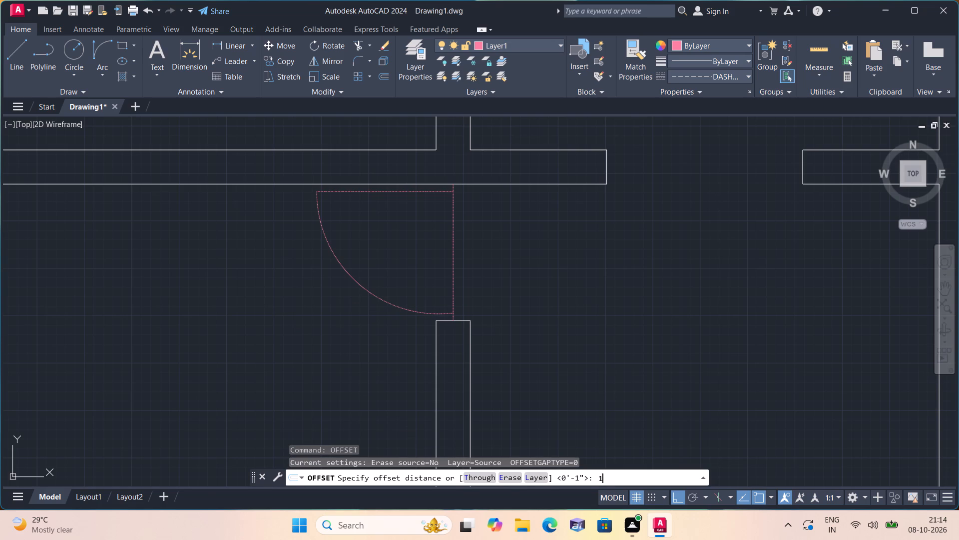
pyautogui.press('space')
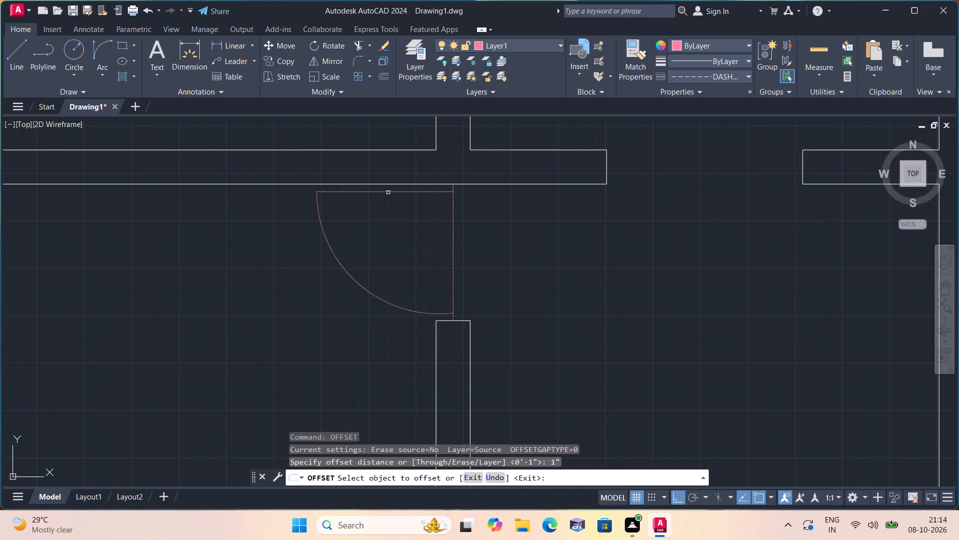
pyautogui.click(388, 192)
pyautogui.click(391, 214)
pyautogui.press('space')
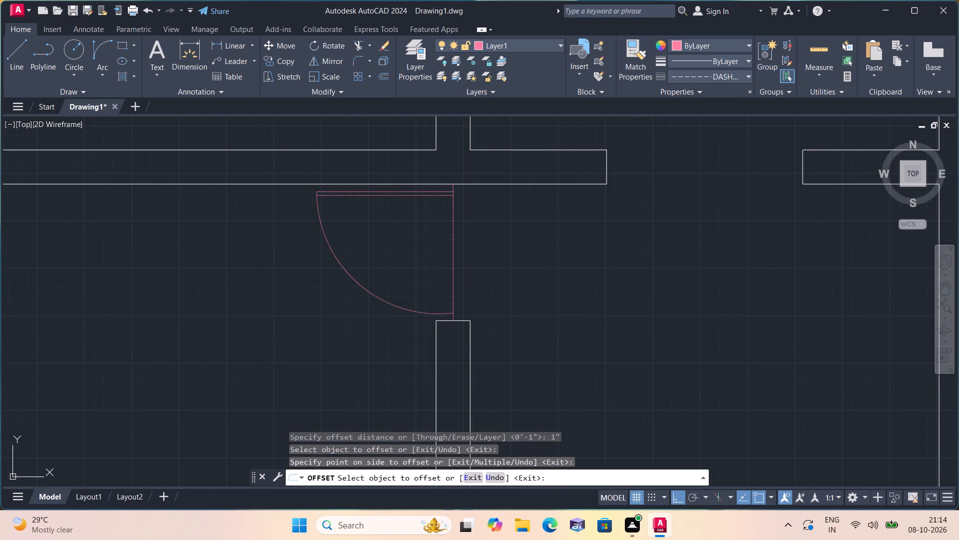
# In the small lower-left room's doorway, draw a line 2" down from the upper wall end's midpoint and on to the wall below.
pyautogui.scroll(-3, 391, 214)
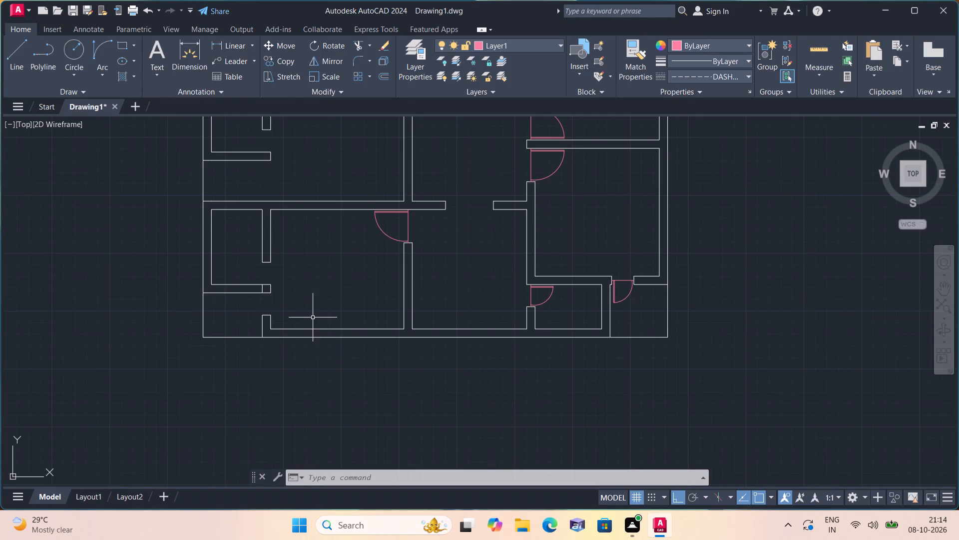
pyautogui.moveTo(313, 317); pyautogui.dragTo(383, 304, button='middle')
pyautogui.scroll(-1, 407, 287)
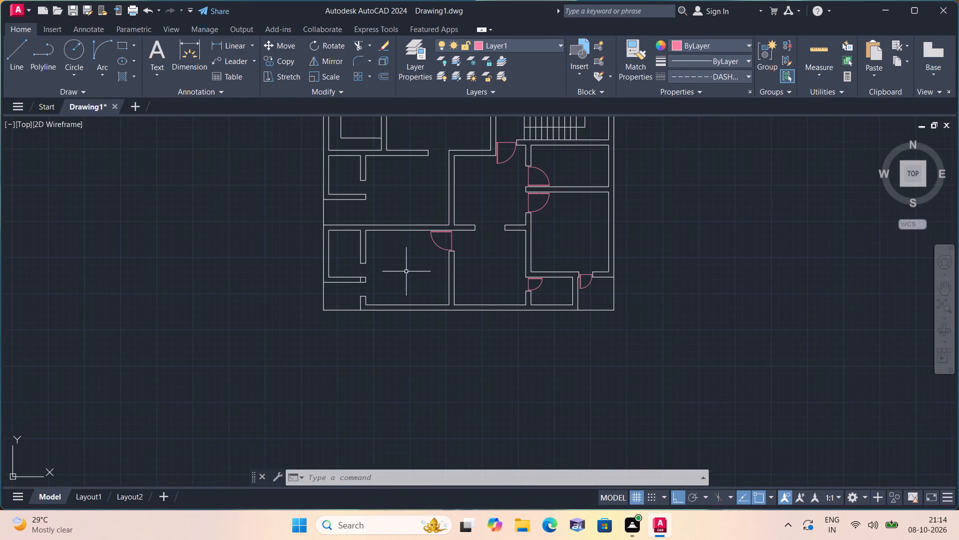
pyautogui.moveTo(406, 270); pyautogui.dragTo(427, 296, button='middle')
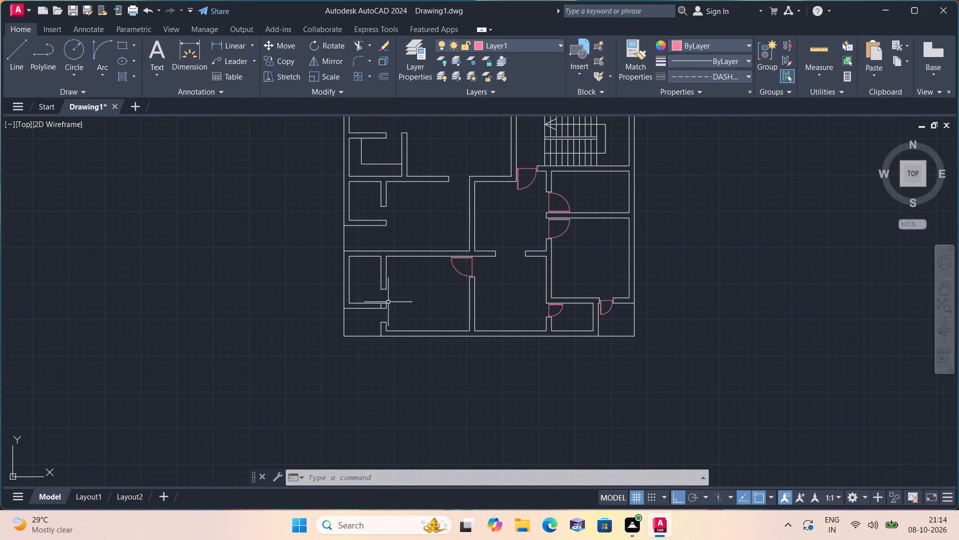
pyautogui.moveTo(323, 302); pyautogui.dragTo(417, 345, button='middle')
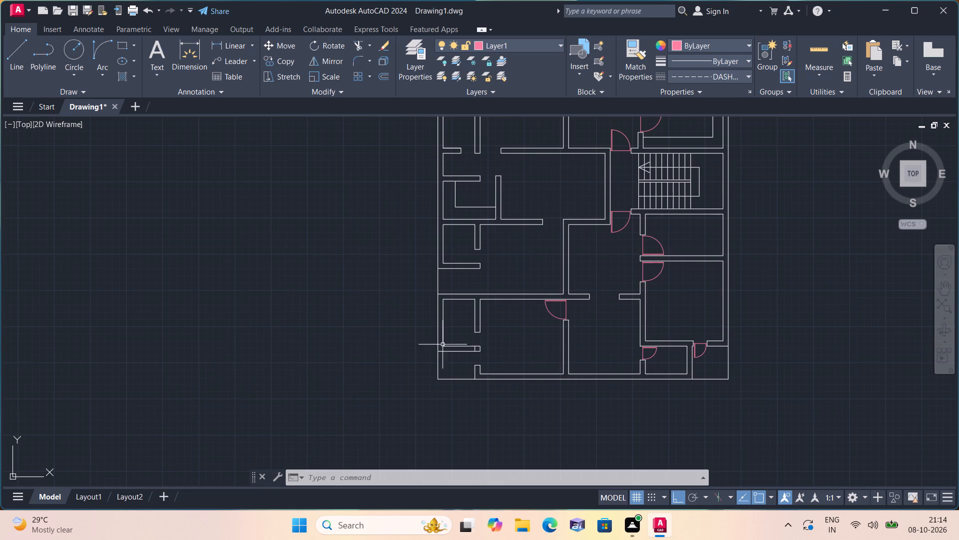
pyautogui.scroll(1, 496, 335)
pyautogui.press('l')
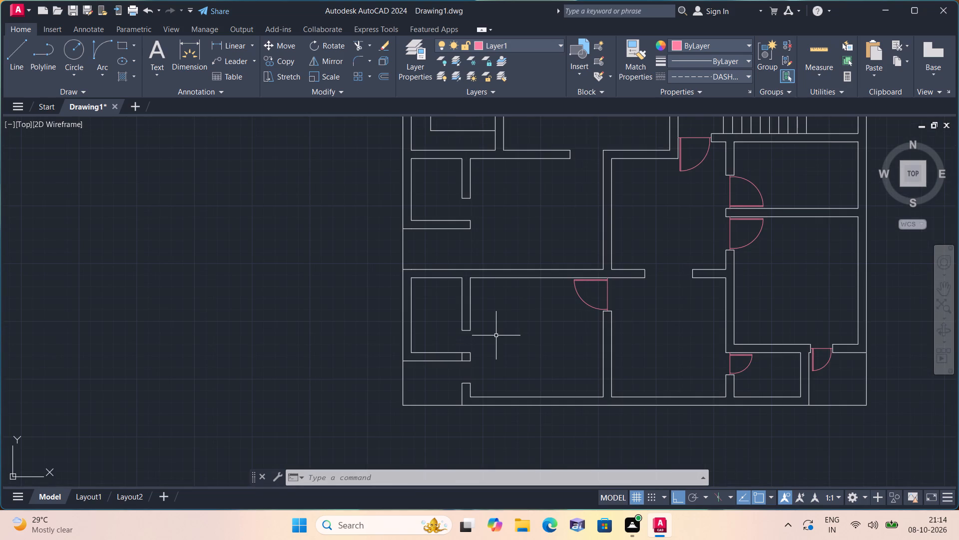
pyautogui.press('space')
pyautogui.scroll(2, 466, 314)
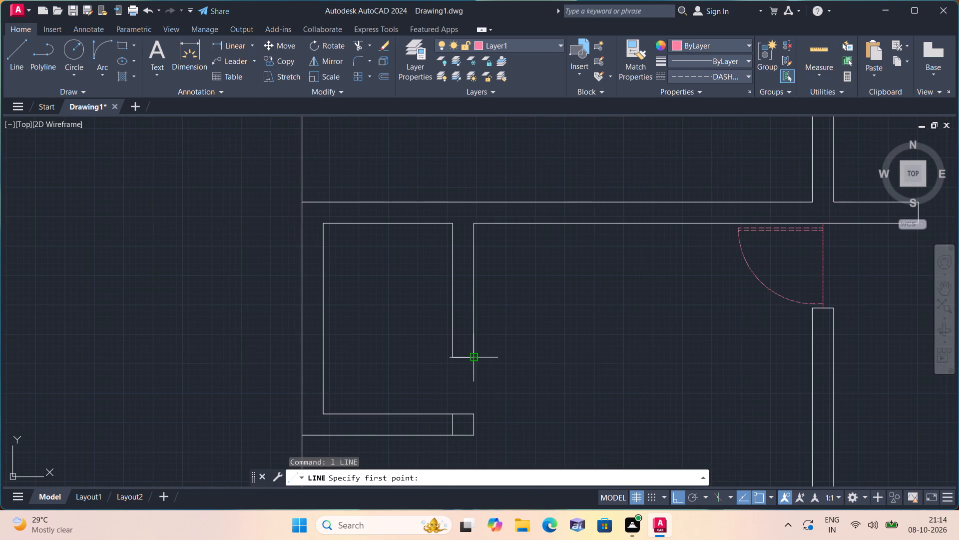
pyautogui.click(466, 360)
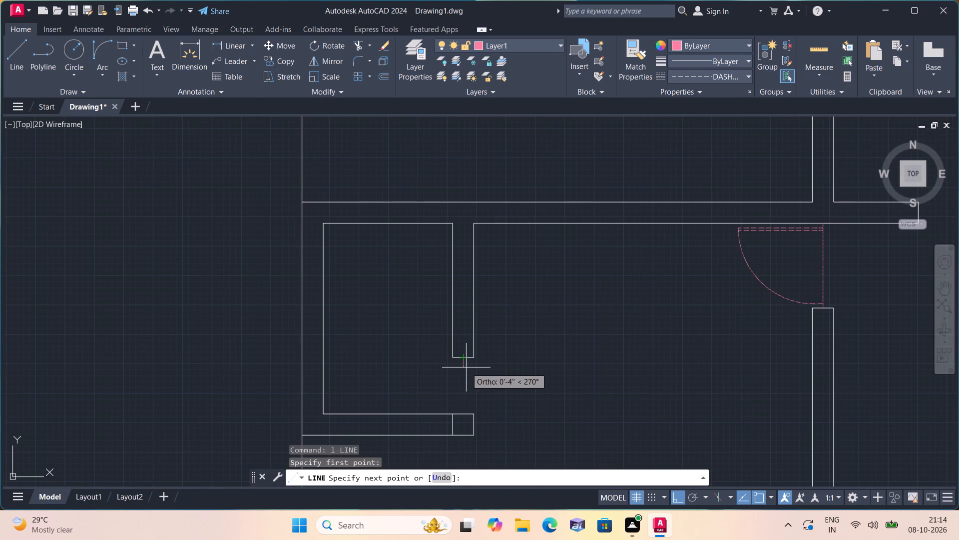
pyautogui.write('2"')
pyautogui.press('space')
pyautogui.scroll(2, 466, 367)
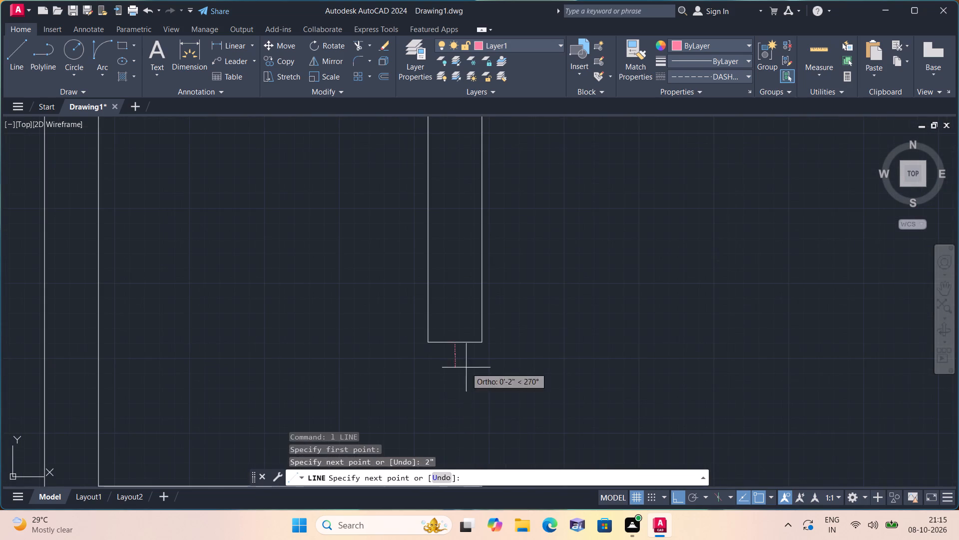
pyautogui.moveTo(449, 416); pyautogui.dragTo(464, 331, button='middle')
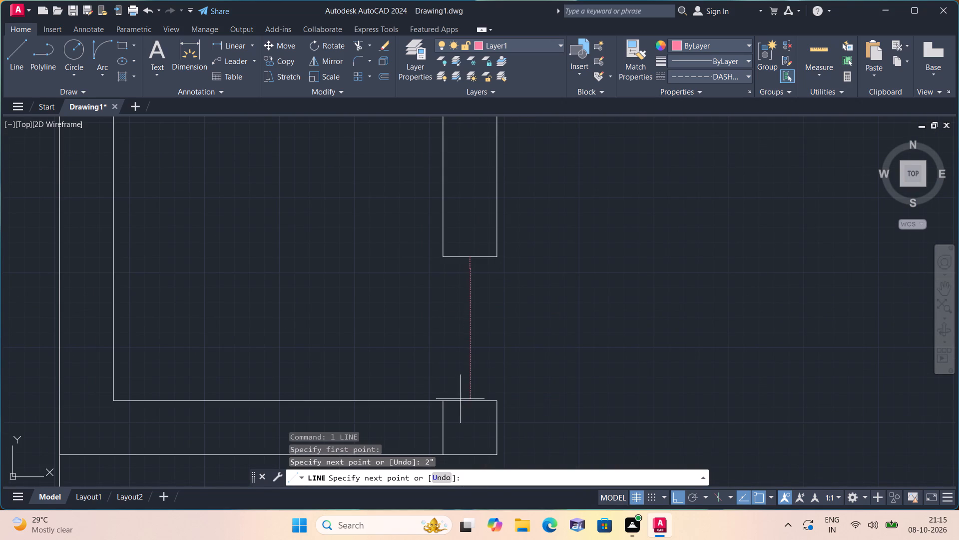
pyautogui.click(467, 401)
pyautogui.press('space')
# From the opening line's lower end at the wall, draw a 2" line up and a 2' leaf line leftward.
pyautogui.press('space')
pyautogui.click(470, 402)
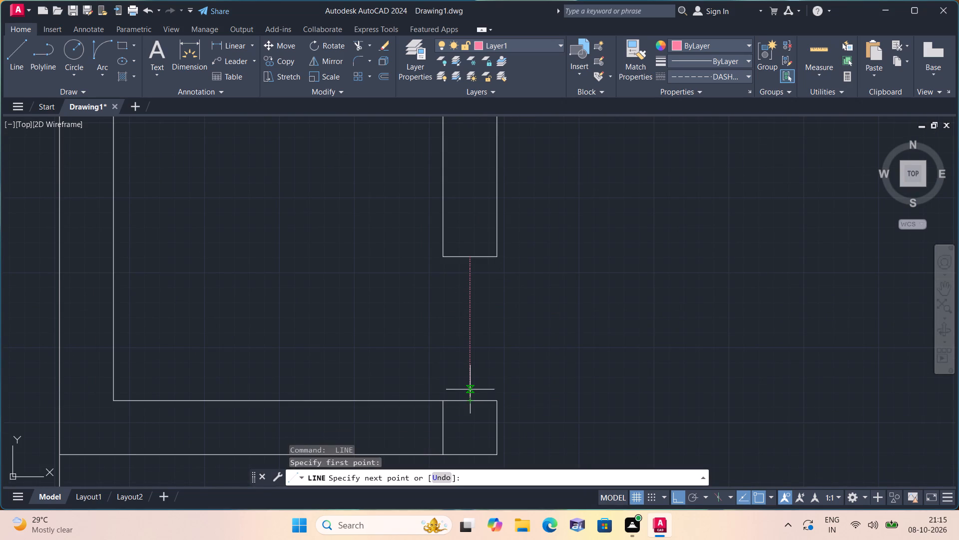
pyautogui.write('2"')
pyautogui.press('space')
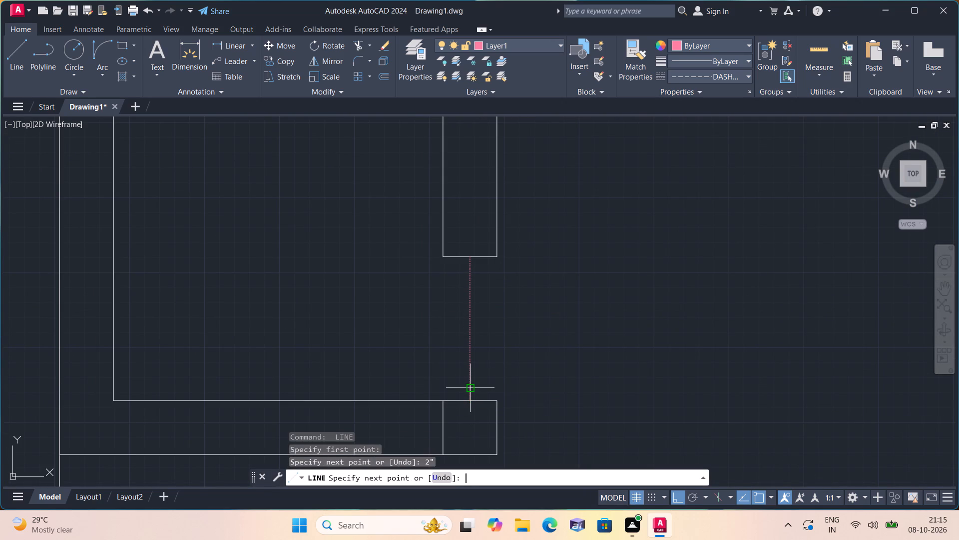
pyautogui.write('2;')
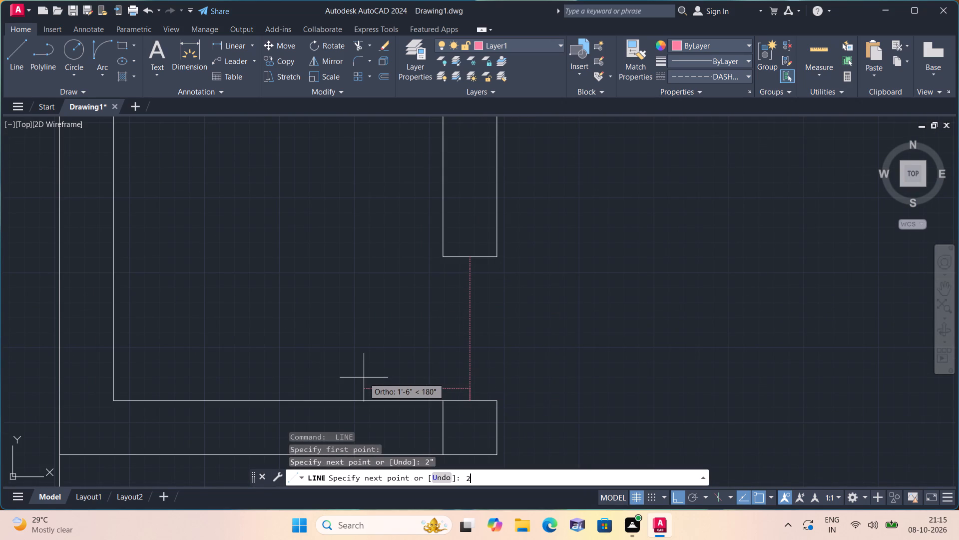
pyautogui.press('BackSpace')
pyautogui.write("'")
pyautogui.press('space')
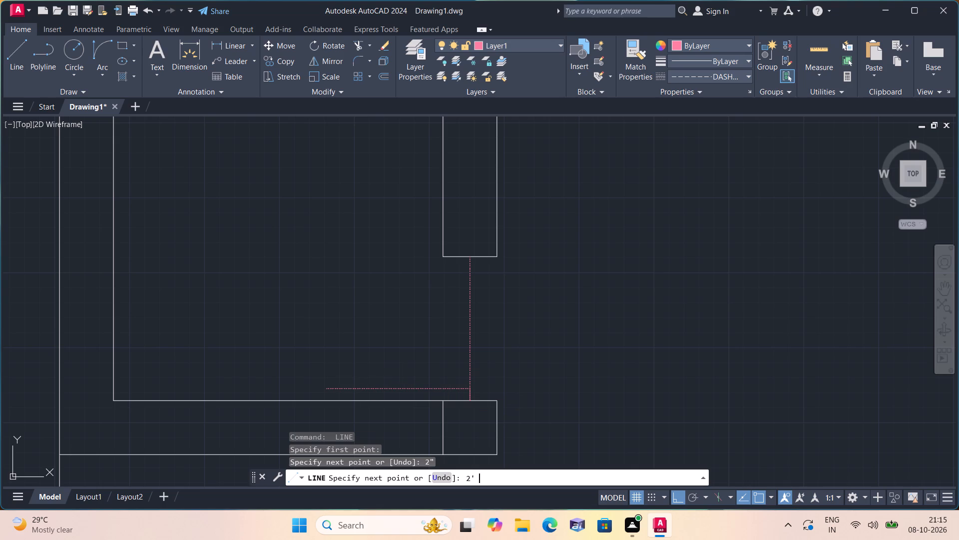
pyautogui.press('Escape')
# Delete the short 2" line overlapping the lower end of the opening line.
pyautogui.scroll(1, 440, 396)
pyautogui.click(487, 387)
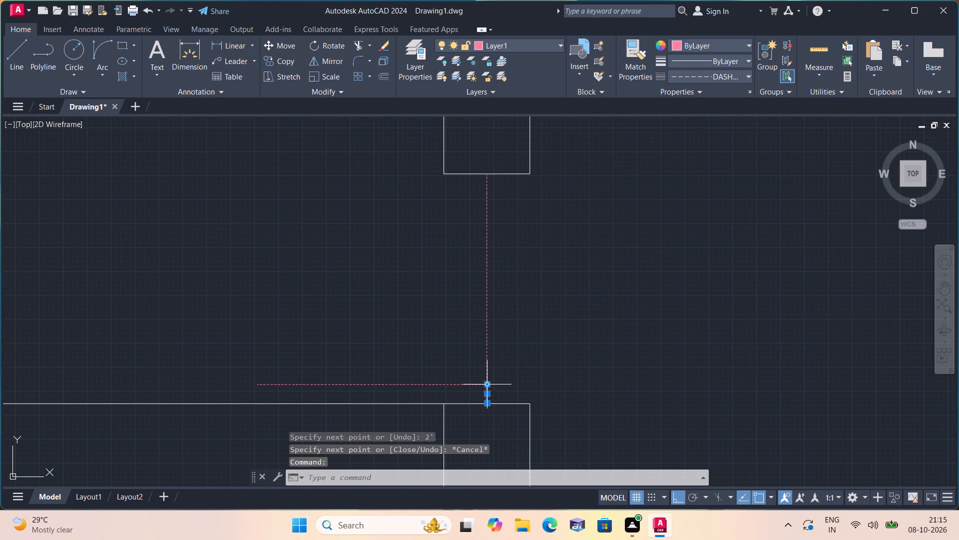
pyautogui.press('Delete')
pyautogui.press('Delete')
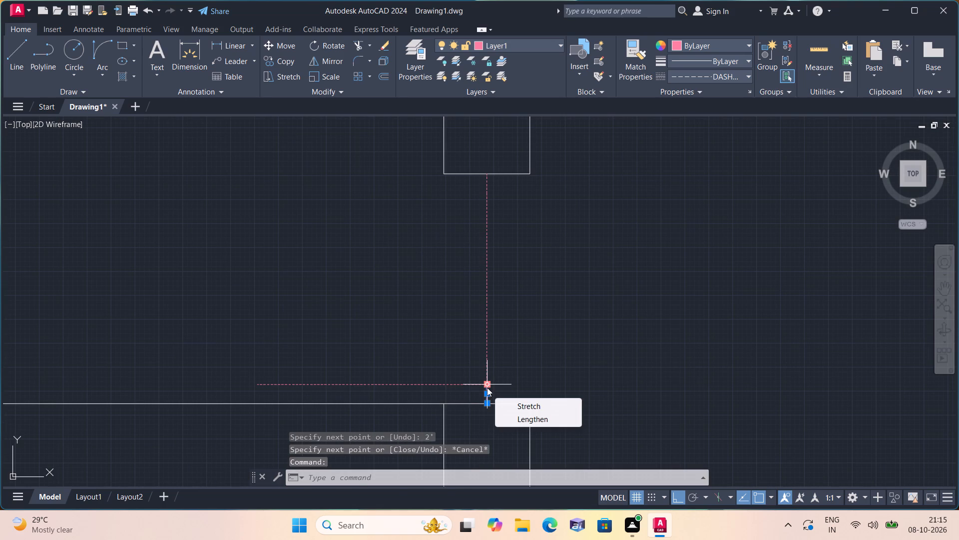
pyautogui.press('Delete')
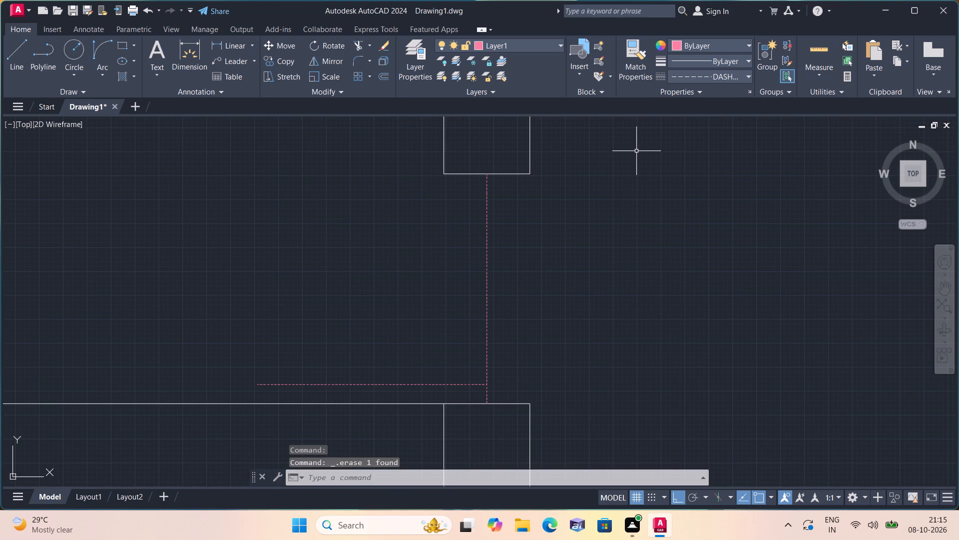
# Draw the swing arc by start, end and direction from the 2' leaf's free end to the 2" mark below the upper wall end.
pyautogui.click(99, 75)
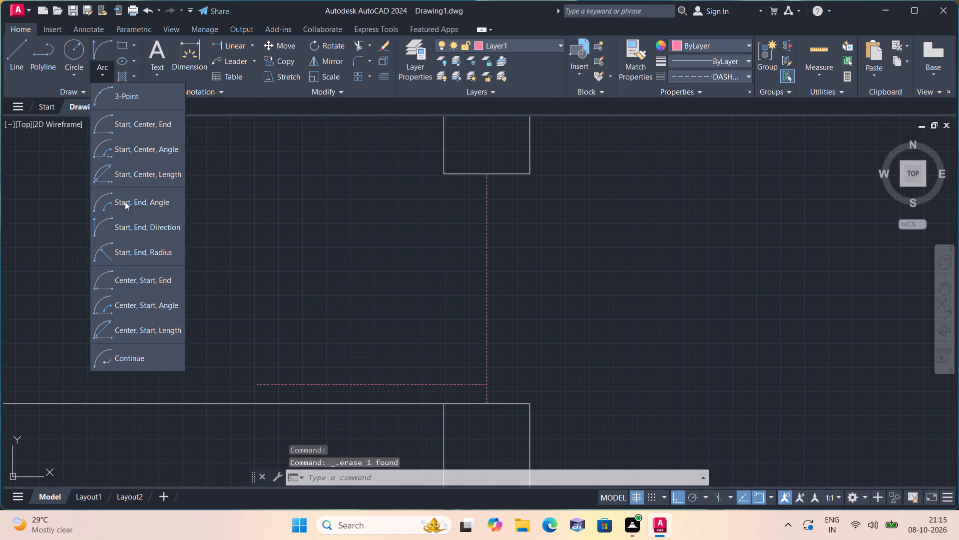
pyautogui.click(131, 224)
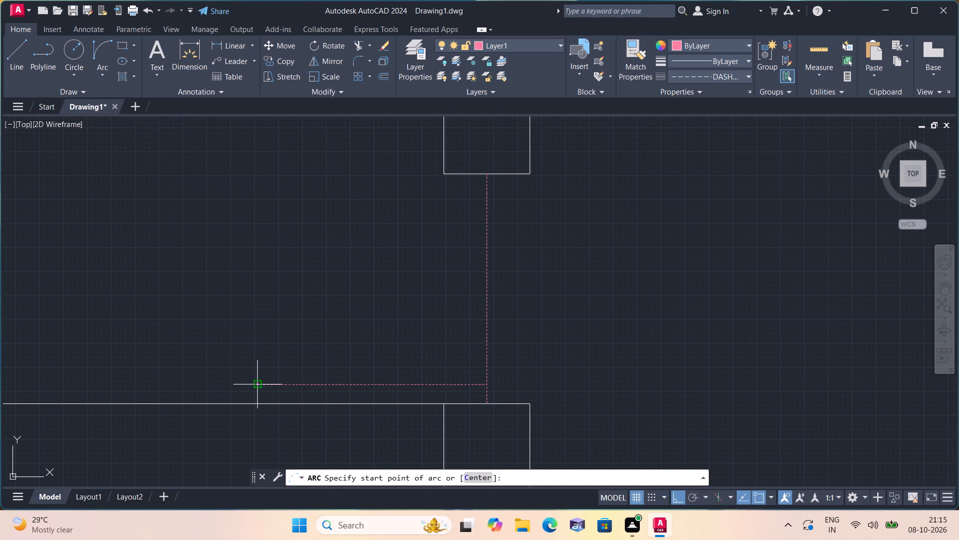
pyautogui.click(255, 383)
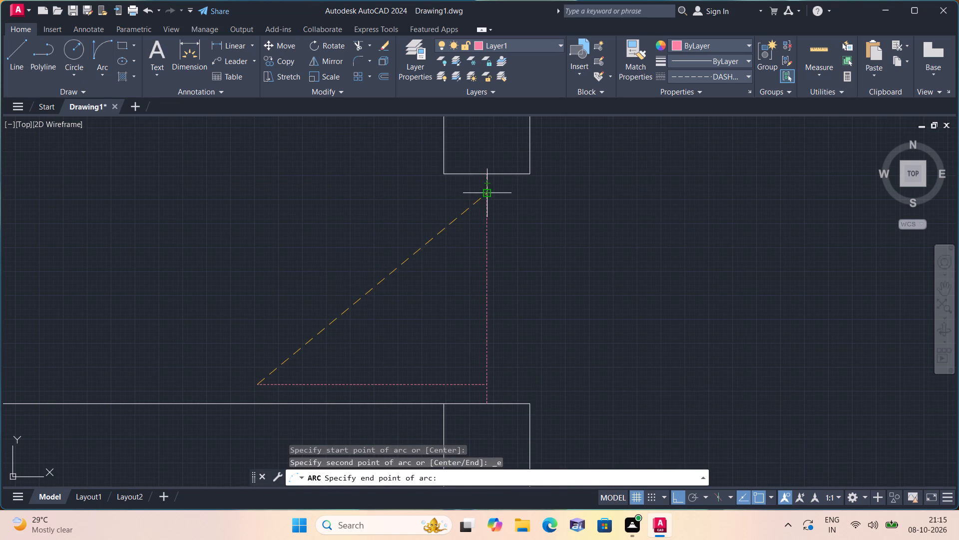
pyautogui.click(487, 193)
pyautogui.click(201, 220)
# Offset the 2' leaf line 1" upward to make the double leaf line.
pyautogui.write('off')
pyautogui.press('space')
pyautogui.write('1"')
pyautogui.press('space')
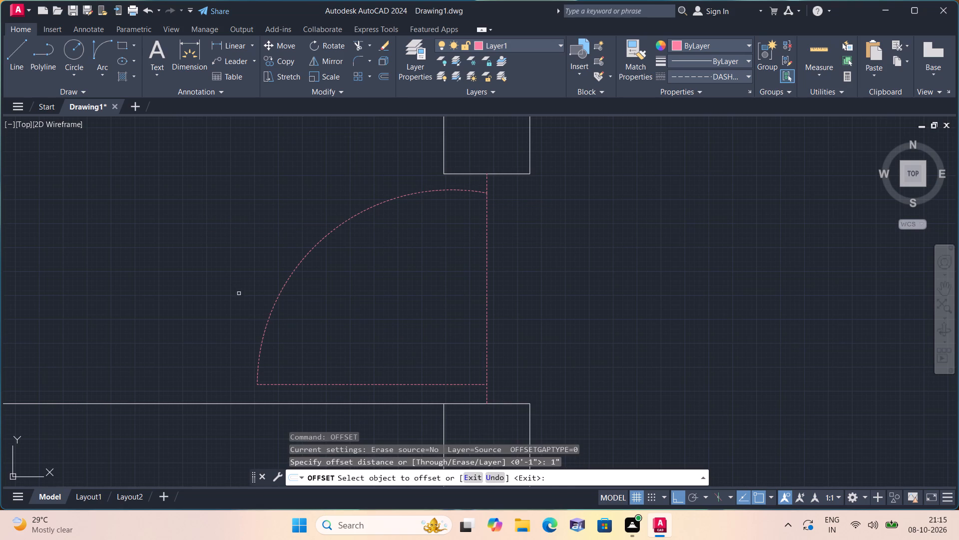
pyautogui.click(301, 383)
pyautogui.click(305, 352)
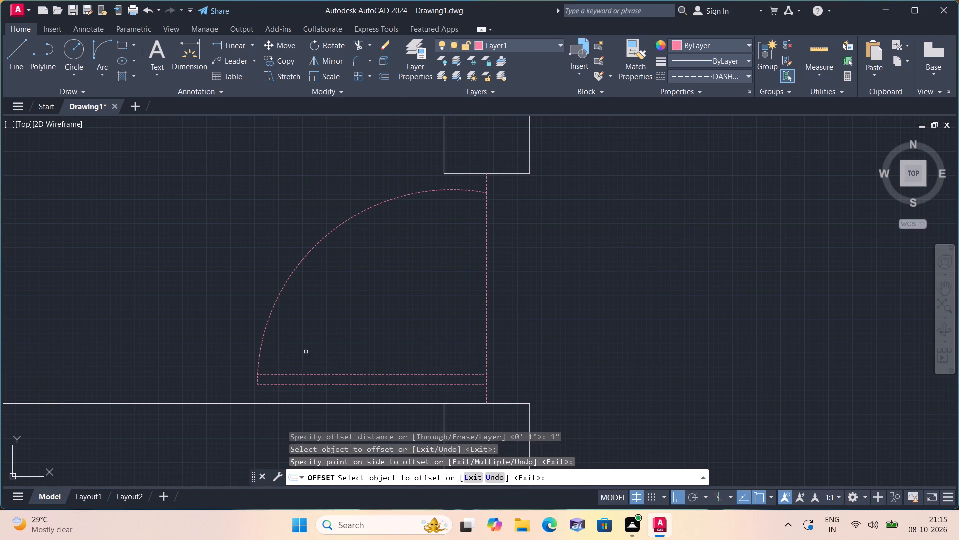
pyautogui.scroll(-1, 312, 348)
pyautogui.press('space')
# In the doorway below, draw a line 2" up from the lower wall end's midpoint and on to the underside of the wall above.
pyautogui.write('l')
pyautogui.press('space')
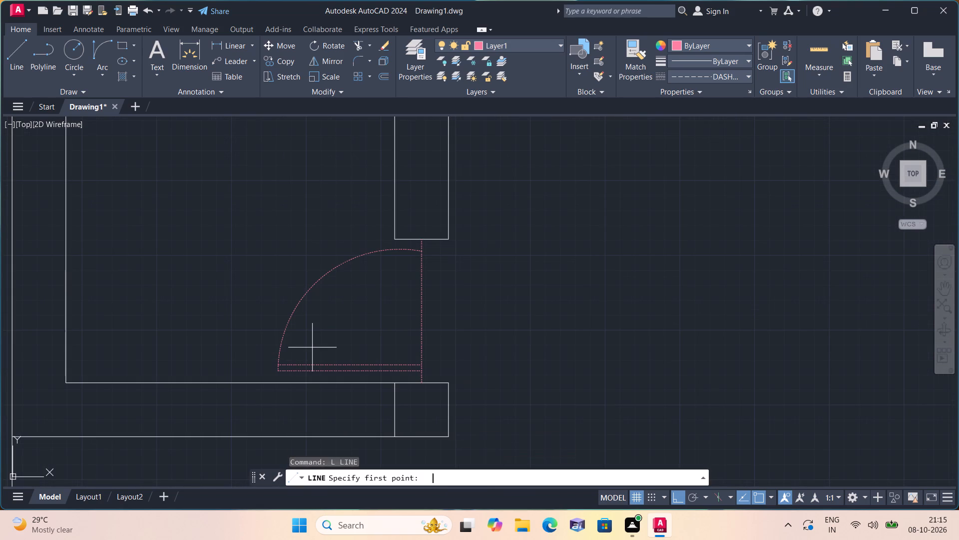
pyautogui.scroll(-1, 391, 414)
pyautogui.moveTo(459, 393); pyautogui.dragTo(485, 271, button='middle')
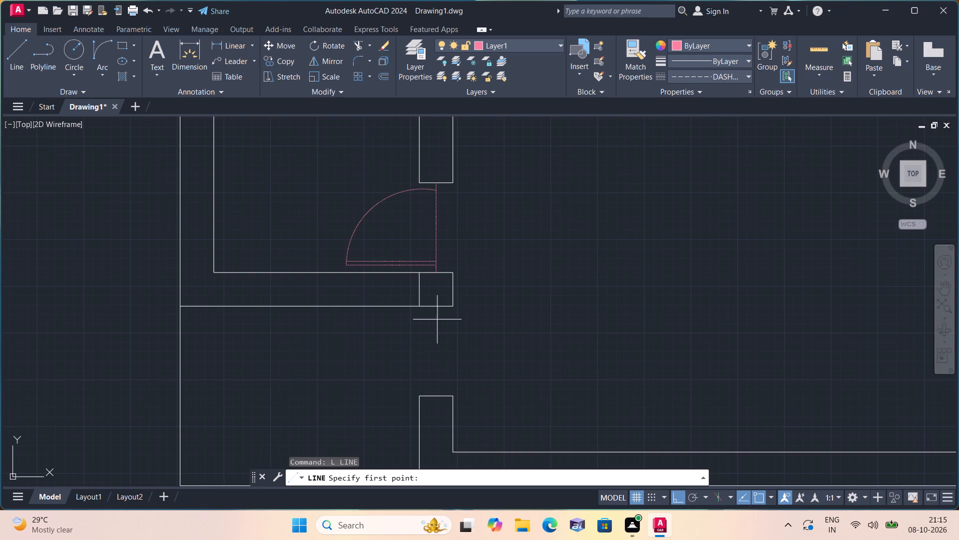
pyautogui.click(437, 395)
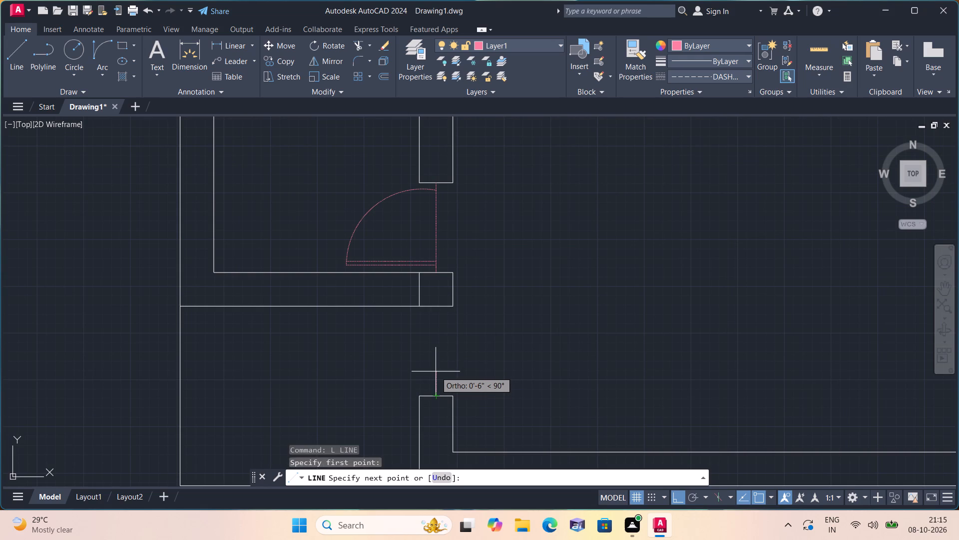
pyautogui.write('2"')
pyautogui.press('space')
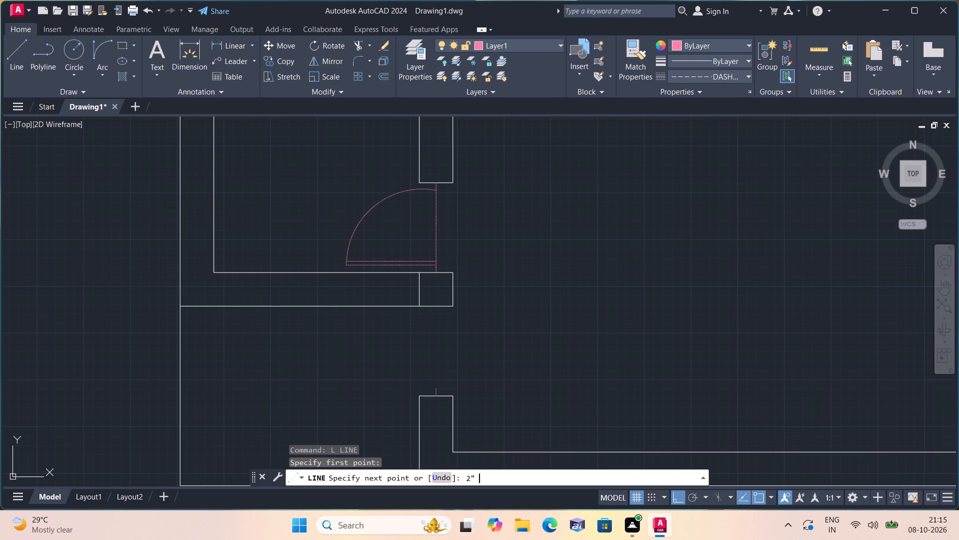
pyautogui.scroll(1, 436, 364)
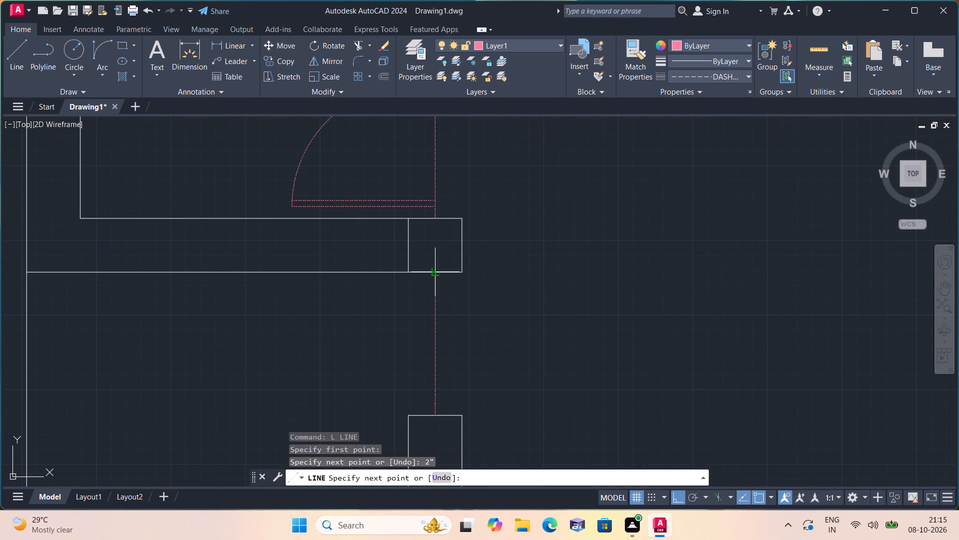
pyautogui.click(438, 271)
pyautogui.press('space')
# Draw a 2" line down from the upper end of the new opening line.
pyautogui.scroll(1, 438, 274)
pyautogui.press('space')
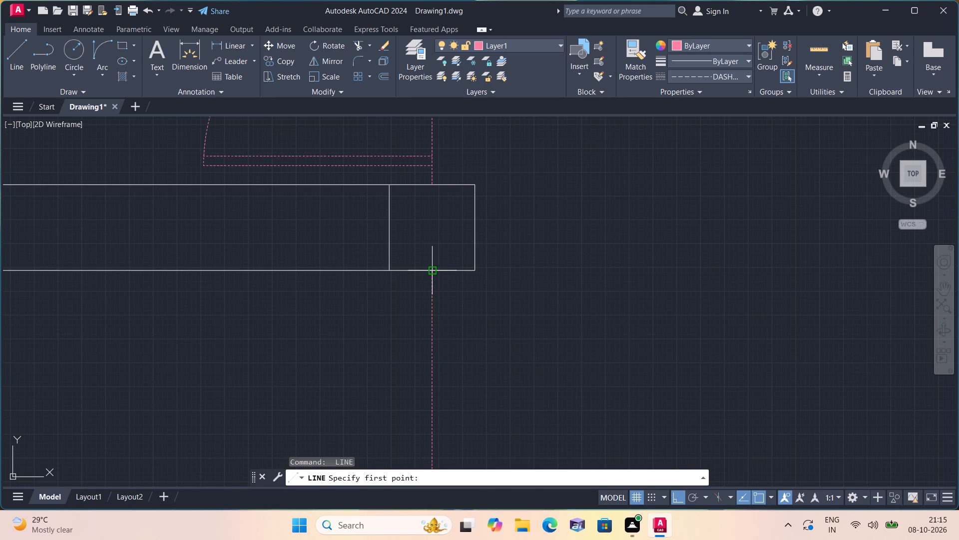
pyautogui.click(434, 272)
pyautogui.write('2"')
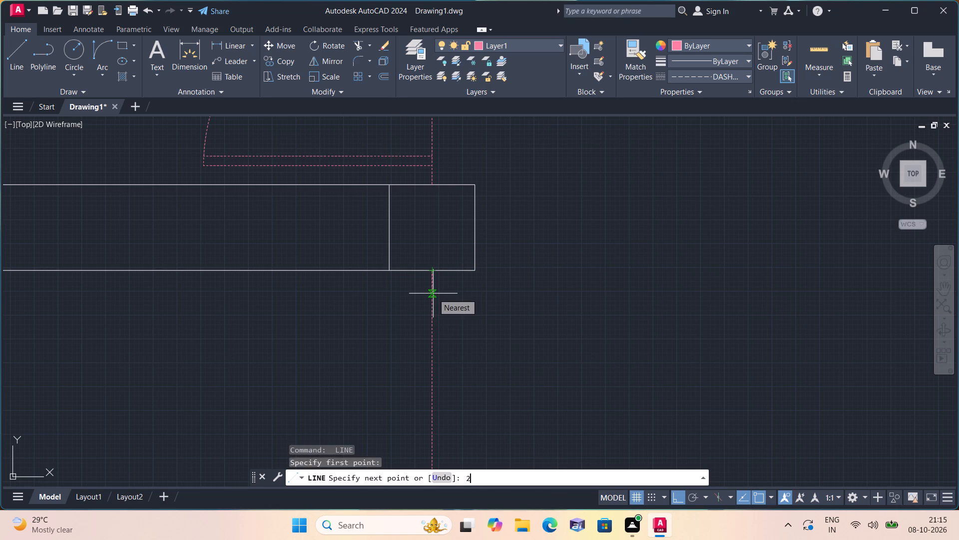
pyautogui.press('space')
pyautogui.press('Escape')
# Start another line for the door symbol in this lowest doorway.
pyautogui.moveTo(492, 321); pyautogui.dragTo(481, 274, button='middle')
pyautogui.scroll(-1, 485, 310)
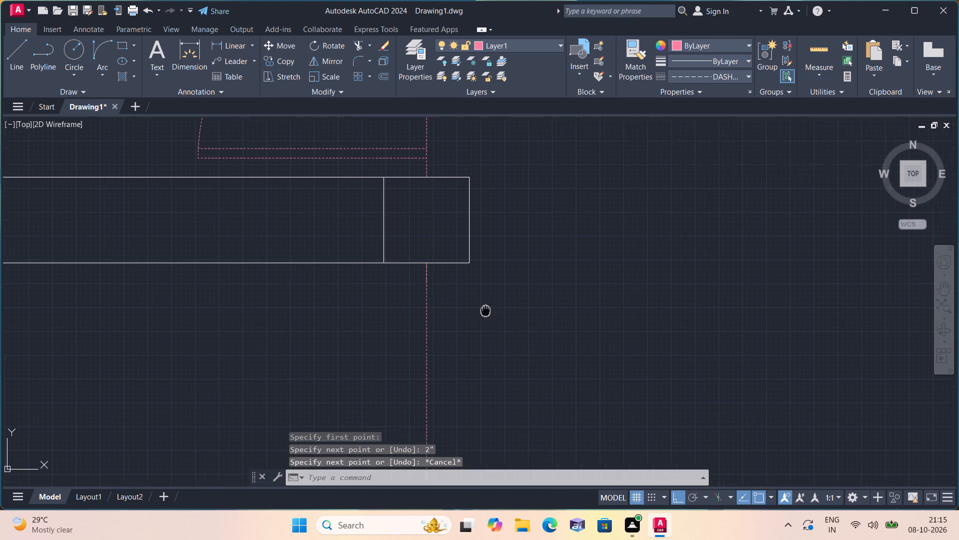
pyautogui.moveTo(481, 274); pyautogui.dragTo(491, 228, button='middle')
pyautogui.write('l')
pyautogui.press('space')
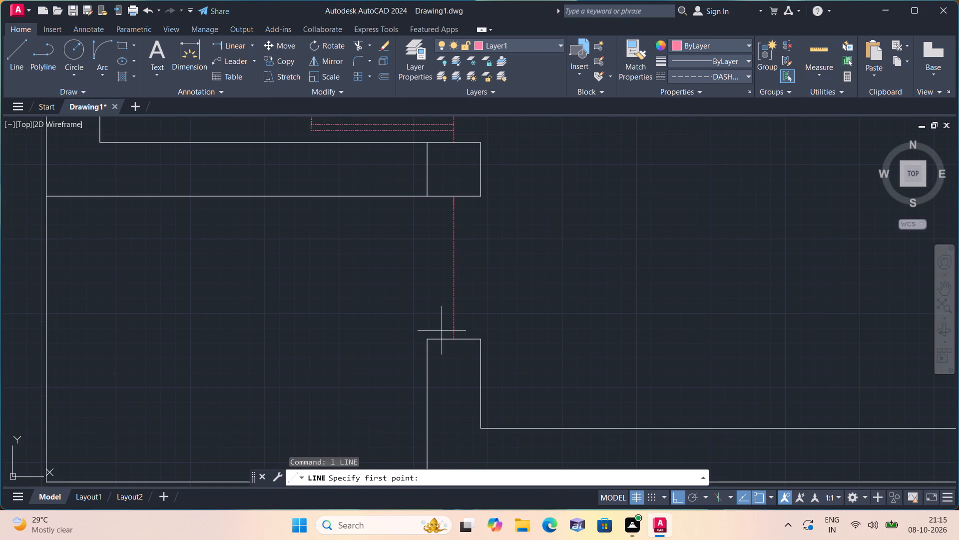
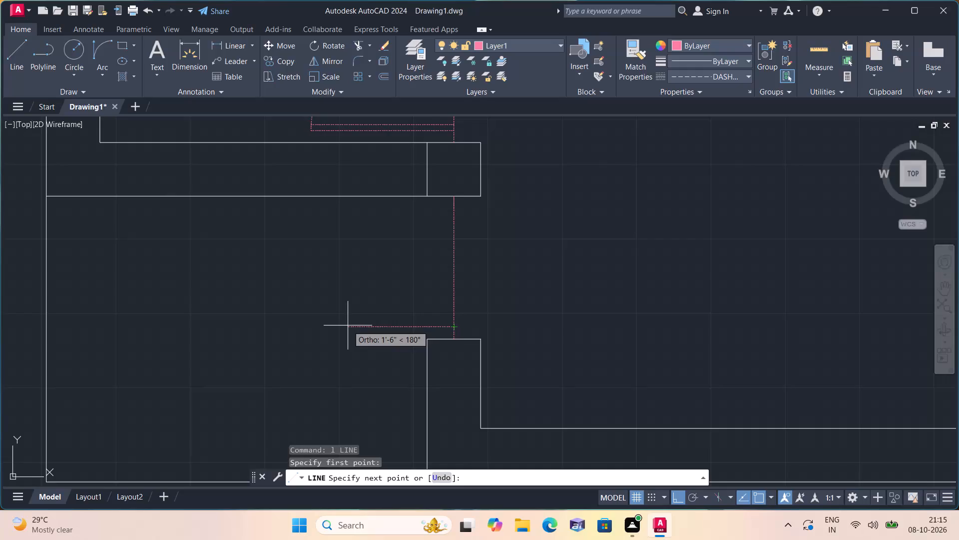
# Draw a 2' leaf line leftward from the lower end of the 2" line beneath the upper wall of the lowest doorway.
pyautogui.press('Escape')
pyautogui.press('space')
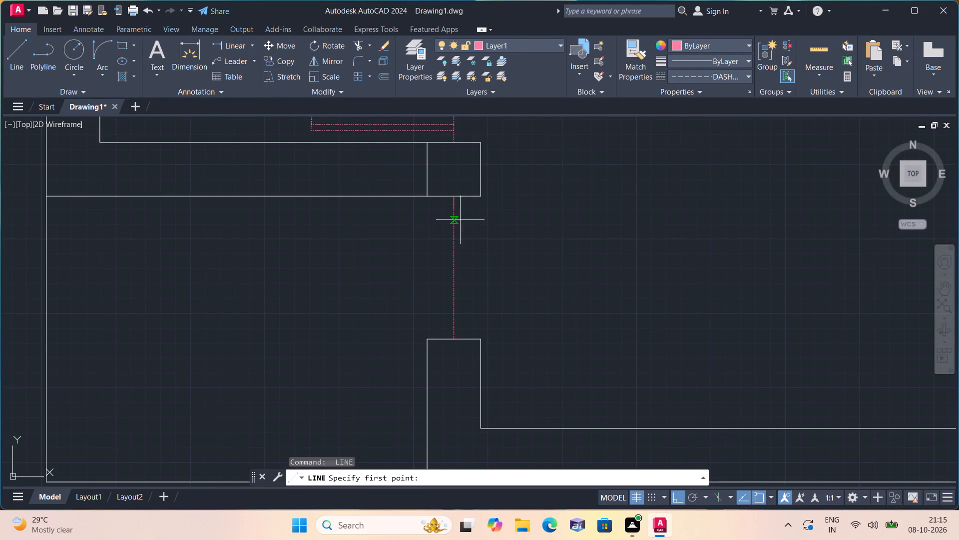
pyautogui.click(456, 208)
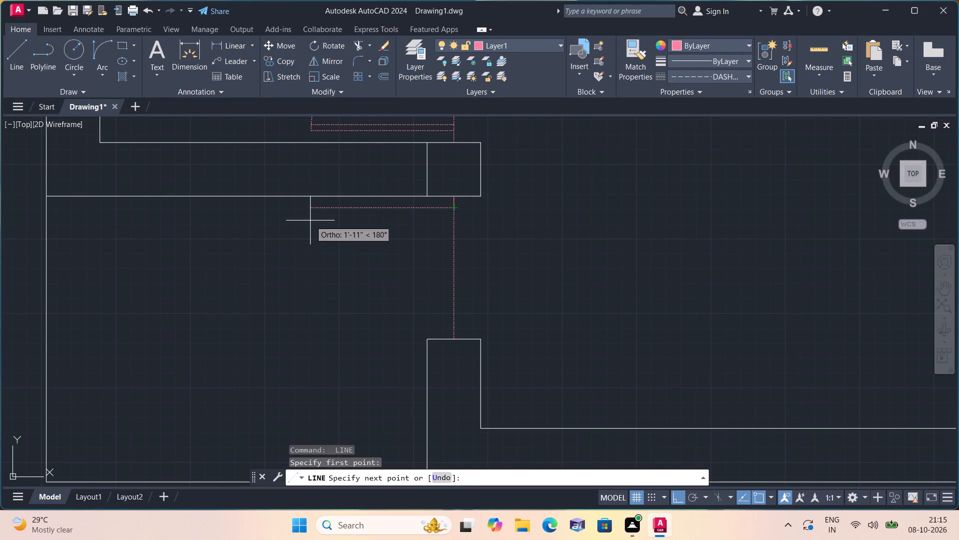
pyautogui.write("2'")
pyautogui.press('space')
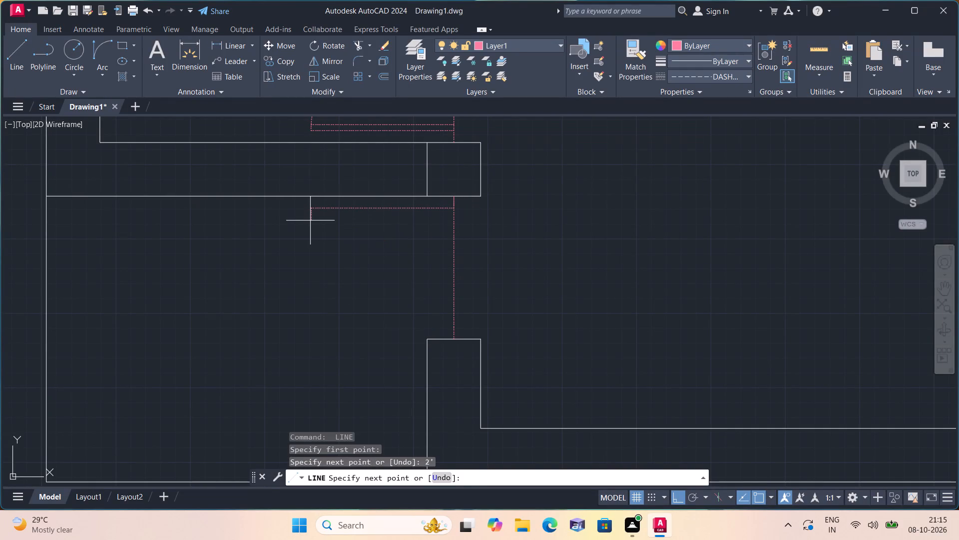
pyautogui.press('Escape')
# Delete the short 2" line between the upper wall and the new leaf line.
pyautogui.scroll(2, 465, 211)
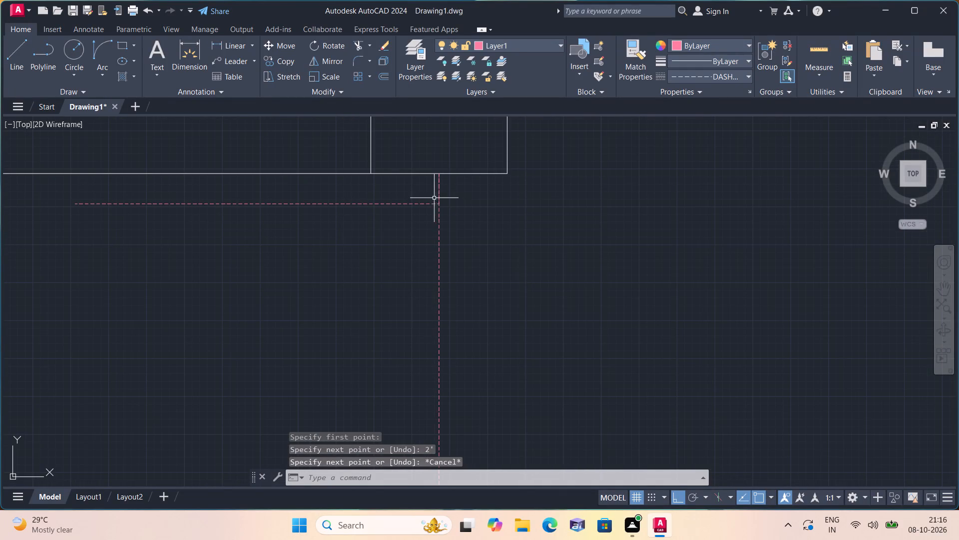
pyautogui.click(440, 192)
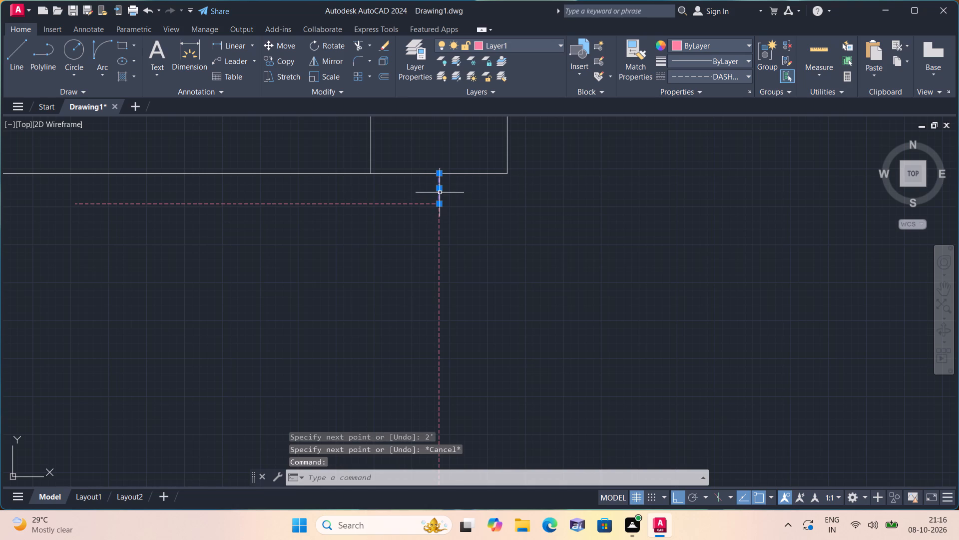
pyautogui.press('Delete')
# Draw the swing arc with Start, End, Direction from the leaf line's free end to the point 2" above the lower wall end.
pyautogui.scroll(-2, 440, 192)
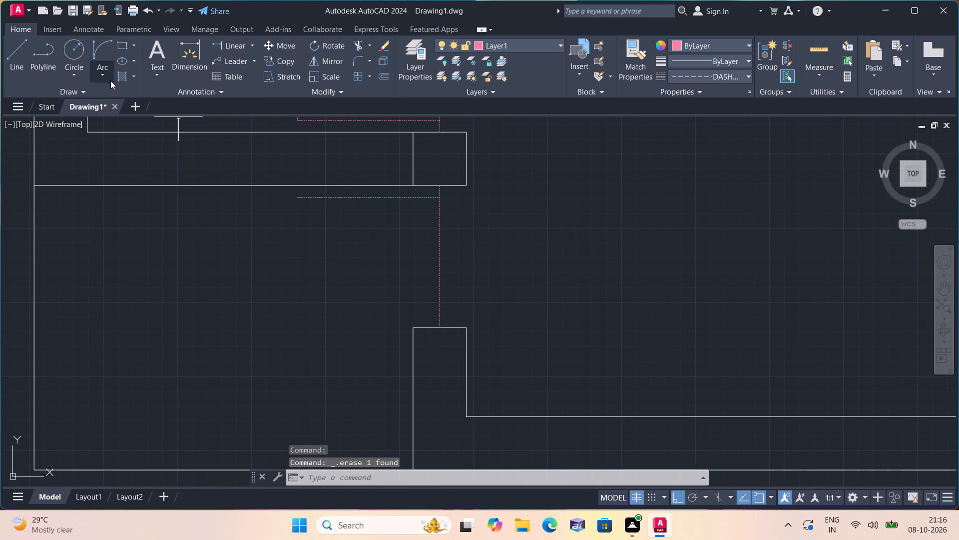
pyautogui.click(104, 75)
pyautogui.click(134, 235)
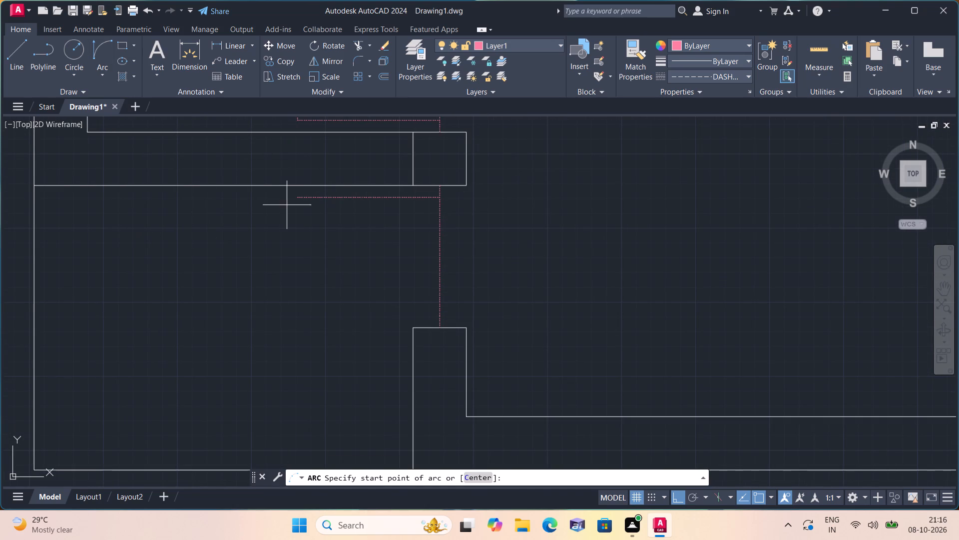
pyautogui.click(294, 199)
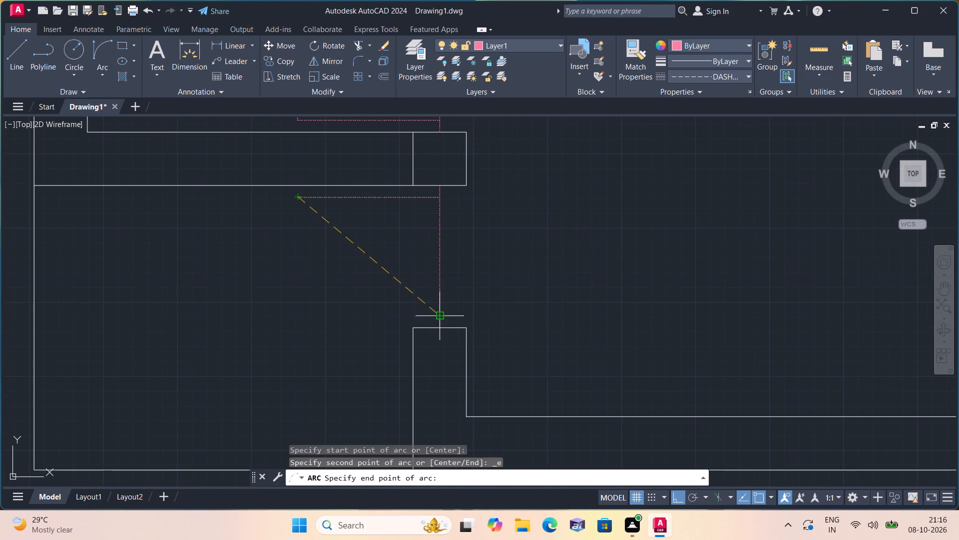
pyautogui.click(438, 316)
pyautogui.click(376, 324)
# Offset the 2' leaf line of the lowest doorway 1" downward to make the double leaf line.
pyautogui.scroll(-2, 376, 324)
pyautogui.scroll(-1, 329, 322)
pyautogui.moveTo(329, 322); pyautogui.dragTo(672, 454, button='middle')
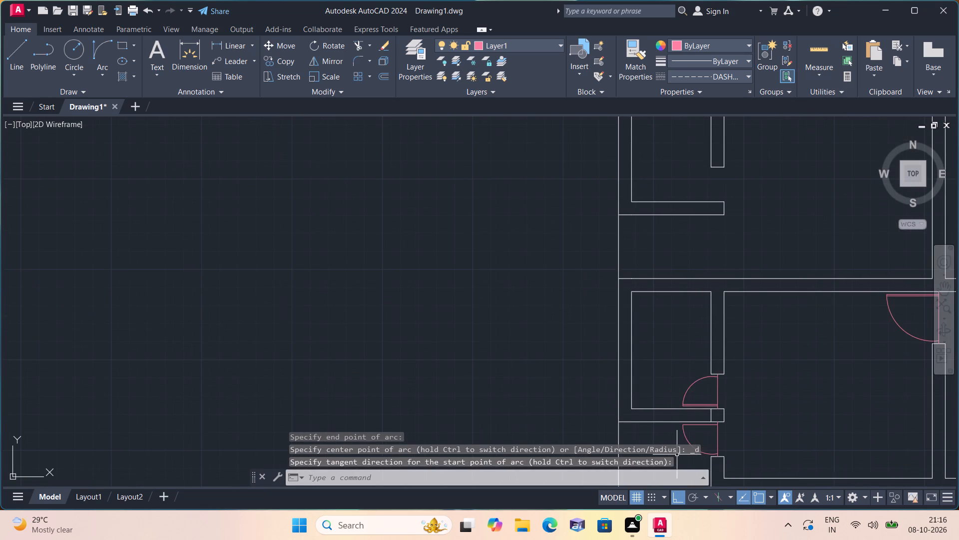
pyautogui.write('off 1"')
pyautogui.press('space')
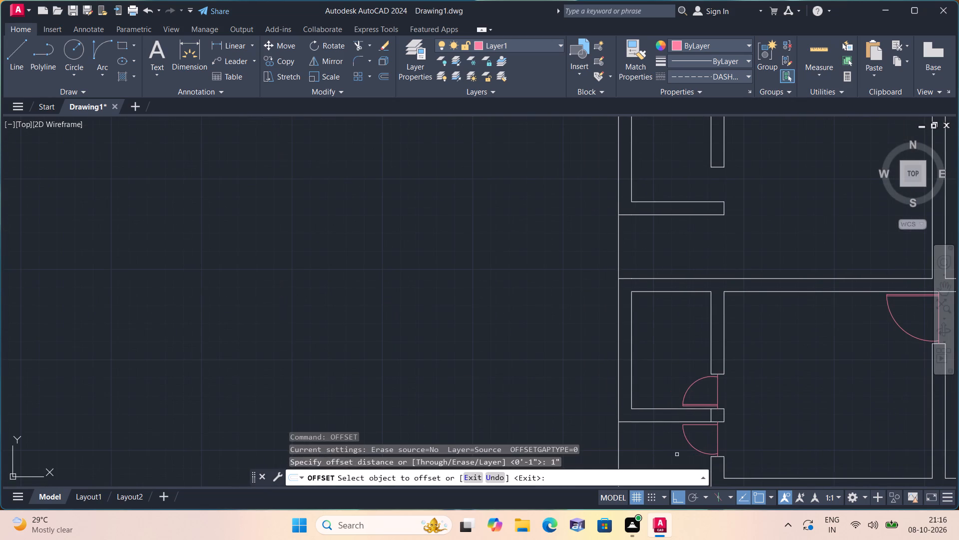
pyautogui.scroll(2, 713, 424)
pyautogui.click(702, 428)
pyautogui.click(704, 455)
pyautogui.scroll(-2, 704, 455)
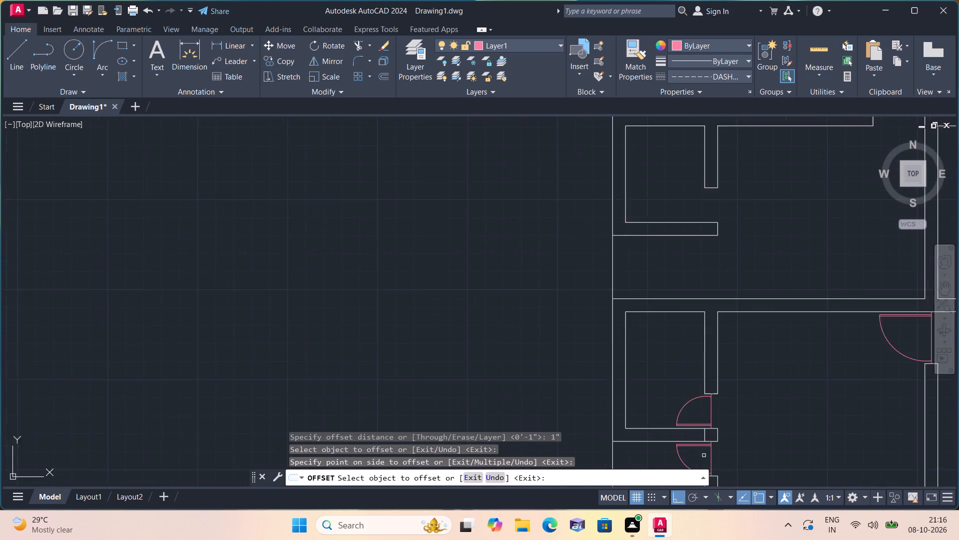
pyautogui.scroll(-1, 704, 455)
pyautogui.press('Escape')
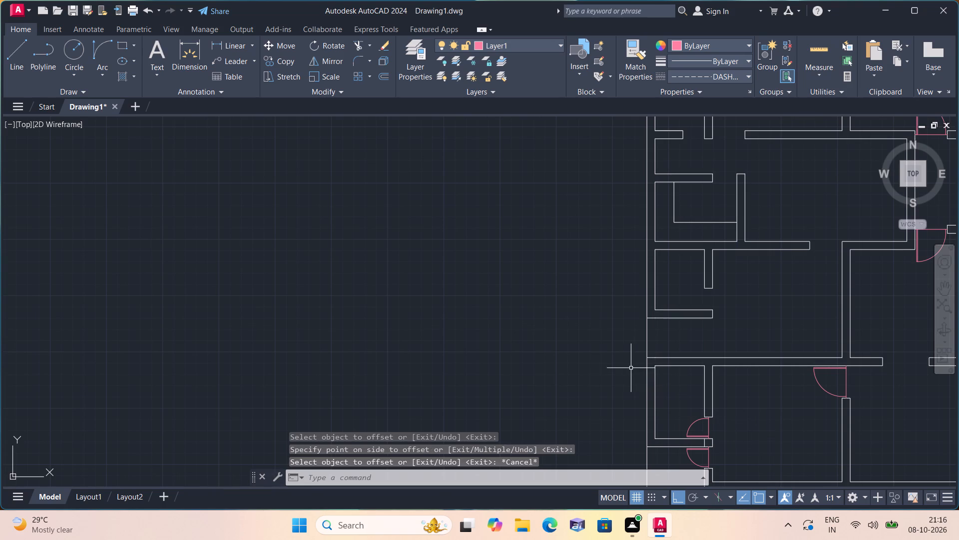
# Examine the whole floor plan to review which wall openings have door symbols.
pyautogui.moveTo(599, 353); pyautogui.dragTo(485, 354, button='middle')
pyautogui.scroll(-1, 592, 354)
pyautogui.scroll(-1, 485, 354)
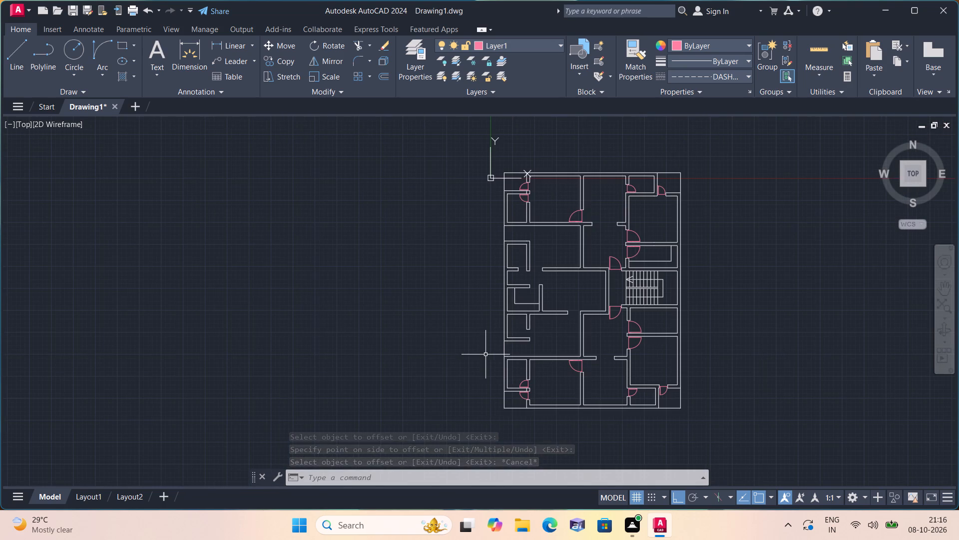
pyautogui.scroll(1, 492, 351)
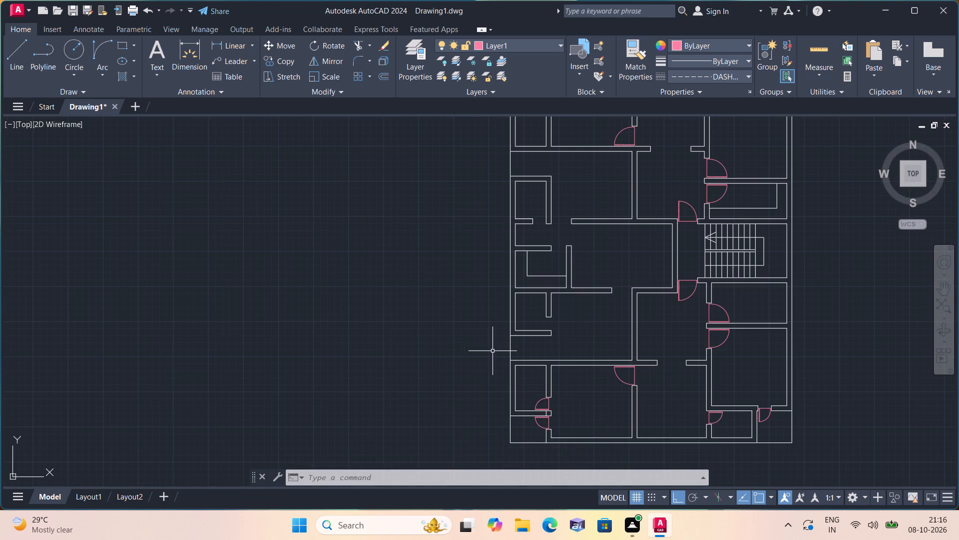
pyautogui.scroll(1, 456, 311)
pyautogui.moveTo(452, 310); pyautogui.dragTo(408, 348, button='middle')
pyautogui.scroll(-1, 440, 310)
pyautogui.moveTo(484, 241); pyautogui.dragTo(457, 352, button='middle')
pyautogui.moveTo(548, 325); pyautogui.dragTo(468, 183, button='middle')
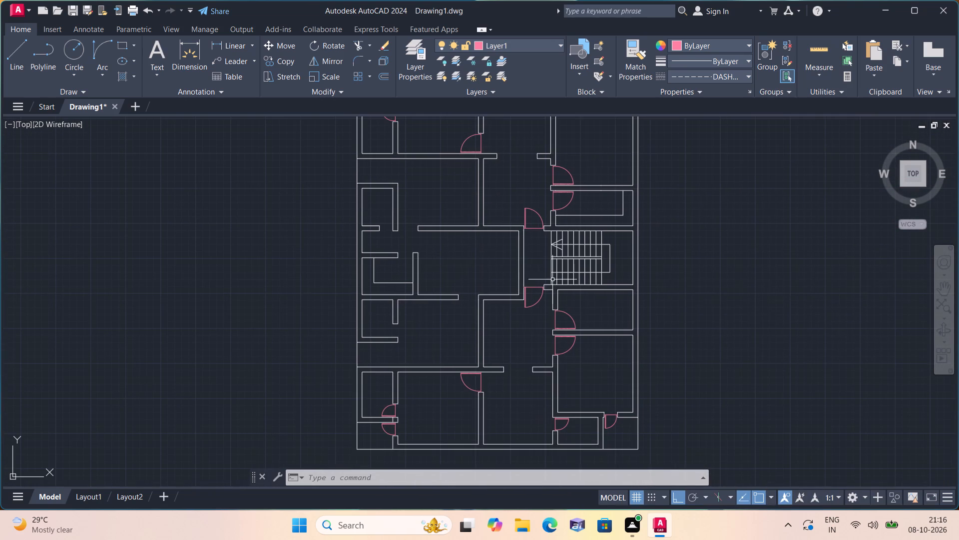
pyautogui.moveTo(474, 230); pyautogui.dragTo(460, 358, button='middle')
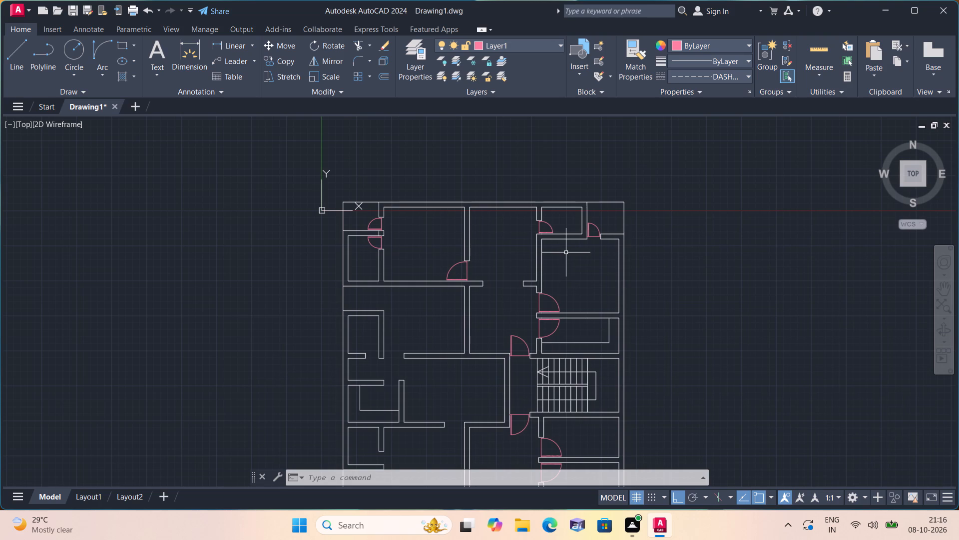
# Inspect the door symbols up close, from the upper rooms past the staircase down to the lower rooms.
pyautogui.scroll(3, 566, 228)
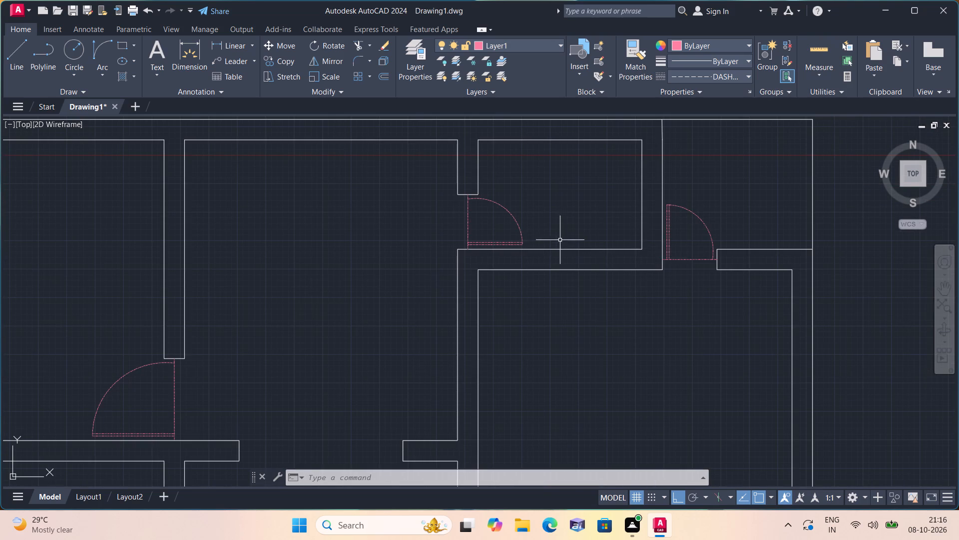
pyautogui.moveTo(698, 280); pyautogui.dragTo(694, 208, button='middle')
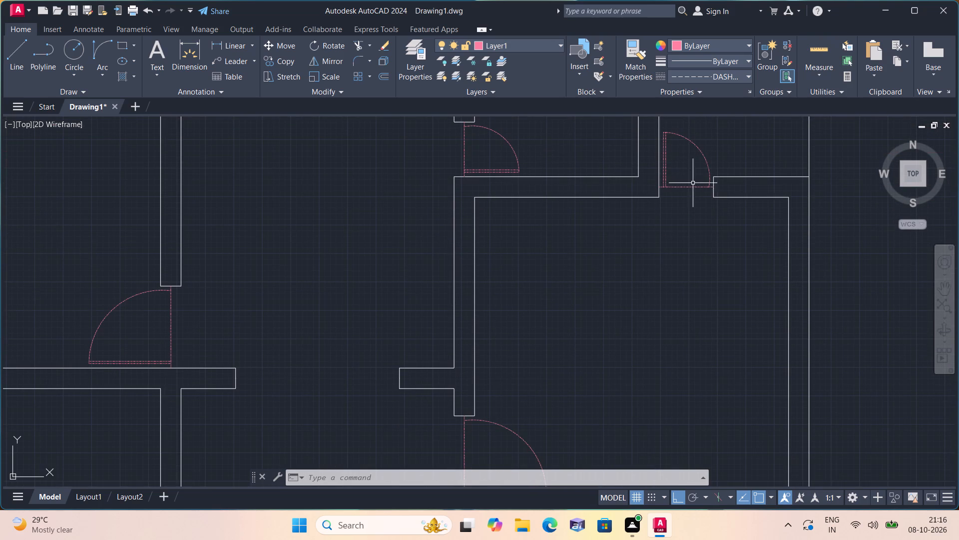
pyautogui.moveTo(707, 309); pyautogui.dragTo(703, 206, button='middle')
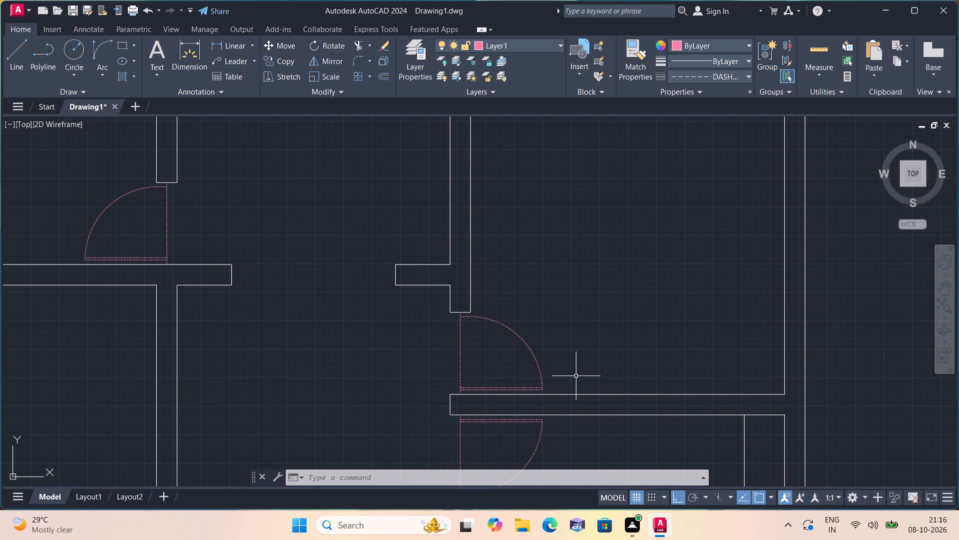
pyautogui.moveTo(575, 371); pyautogui.dragTo(586, 248, button='middle')
pyautogui.moveTo(606, 326); pyautogui.dragTo(607, 212, button='middle')
pyautogui.scroll(-1, 599, 265)
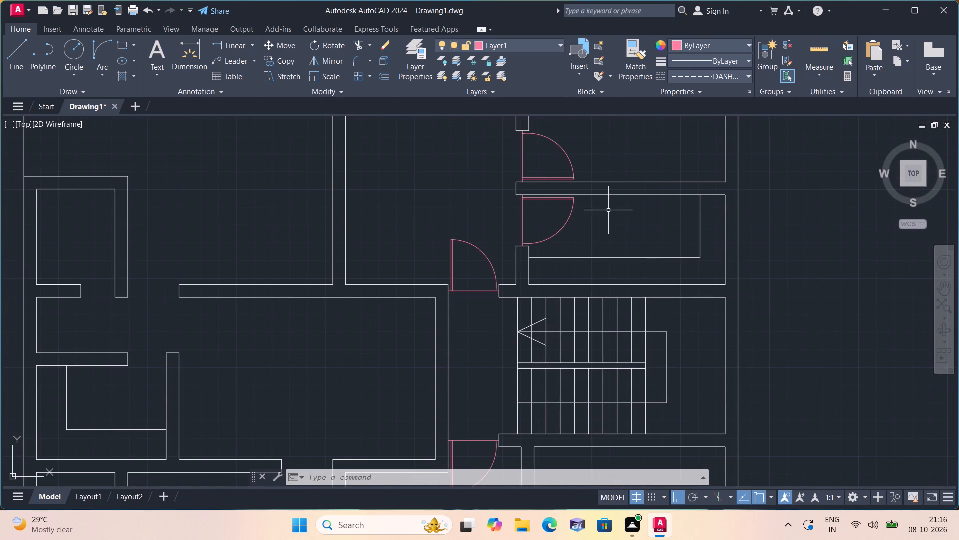
pyautogui.moveTo(483, 299); pyautogui.dragTo(516, 202, button='middle')
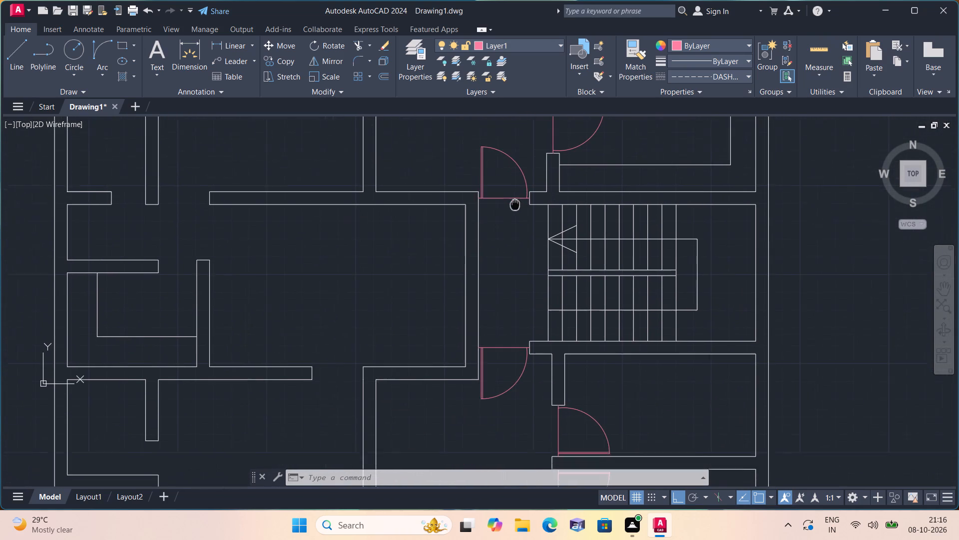
pyautogui.moveTo(516, 202); pyautogui.dragTo(517, 201, button='middle')
pyautogui.moveTo(501, 335); pyautogui.dragTo(512, 228, button='middle')
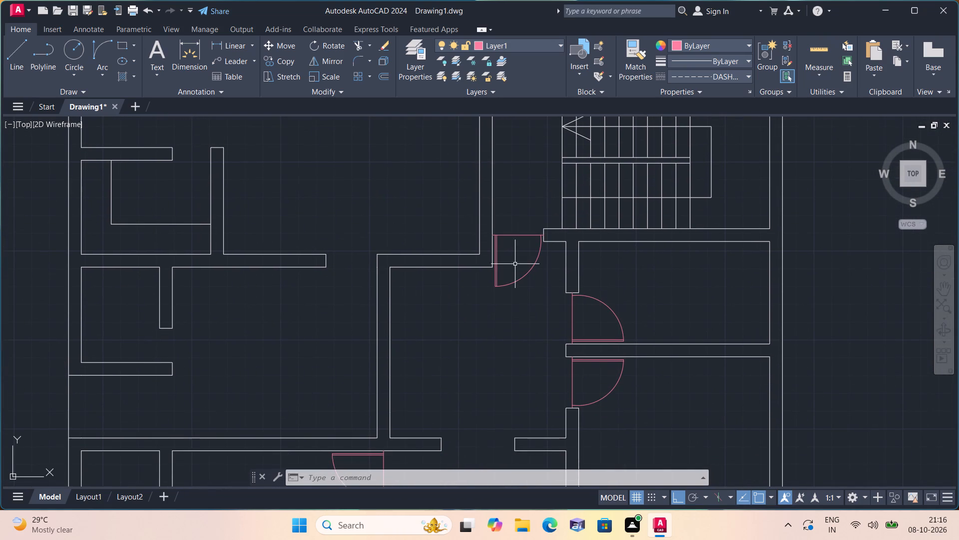
pyautogui.scroll(-1, 539, 291)
pyautogui.moveTo(537, 292); pyautogui.dragTo(528, 205, button='middle')
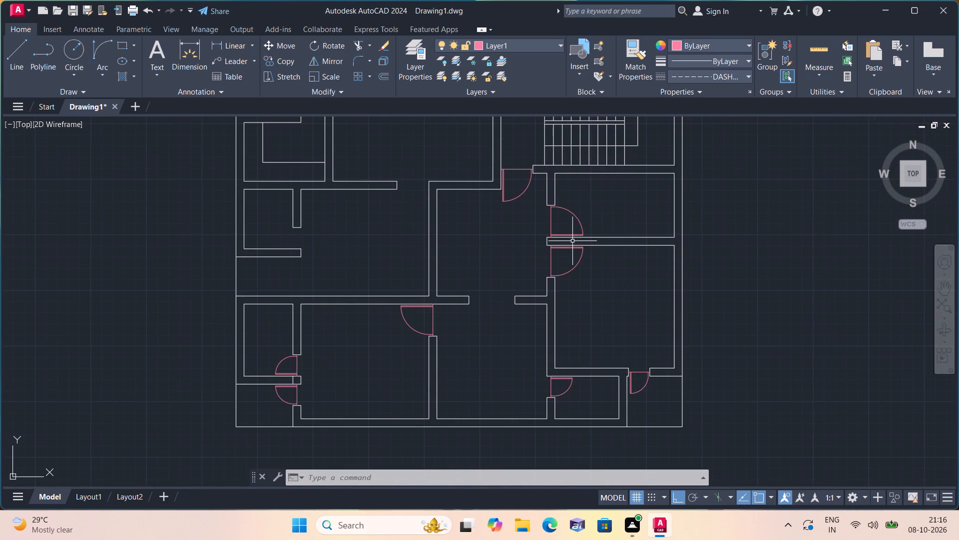
pyautogui.moveTo(571, 241); pyautogui.dragTo(575, 146, button='middle')
pyautogui.moveTo(592, 224); pyautogui.dragTo(592, 224, button='middle')
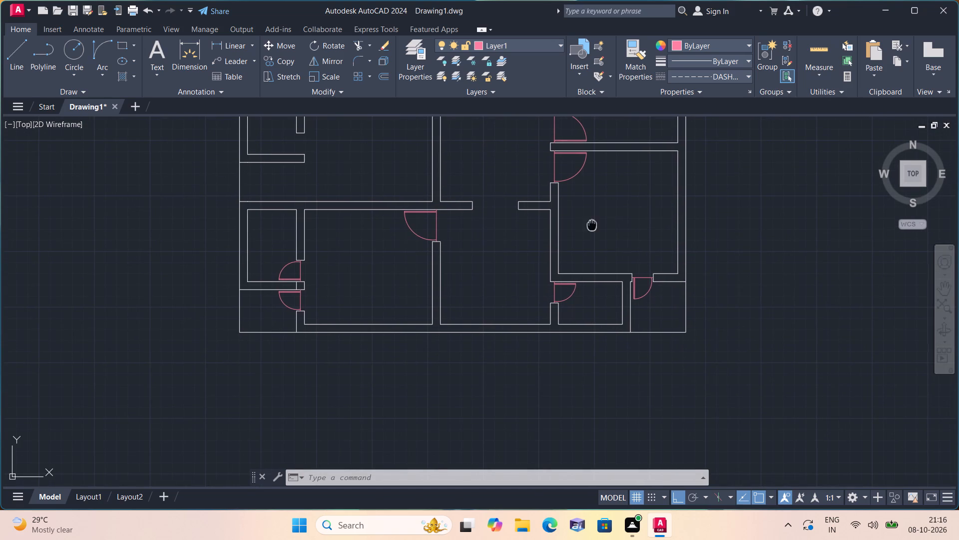
pyautogui.moveTo(592, 224); pyautogui.dragTo(567, 159, button='middle')
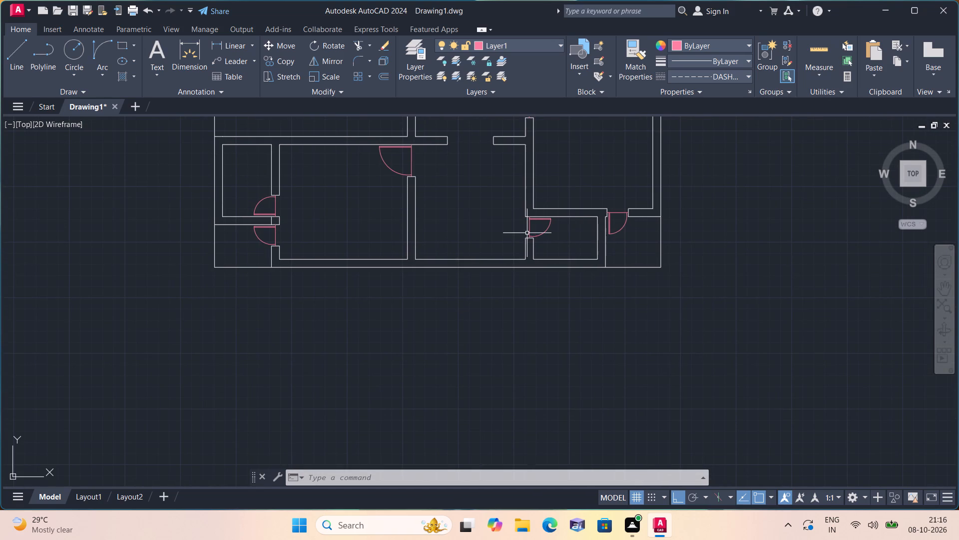
pyautogui.scroll(1, 541, 227)
pyautogui.scroll(-1, 541, 227)
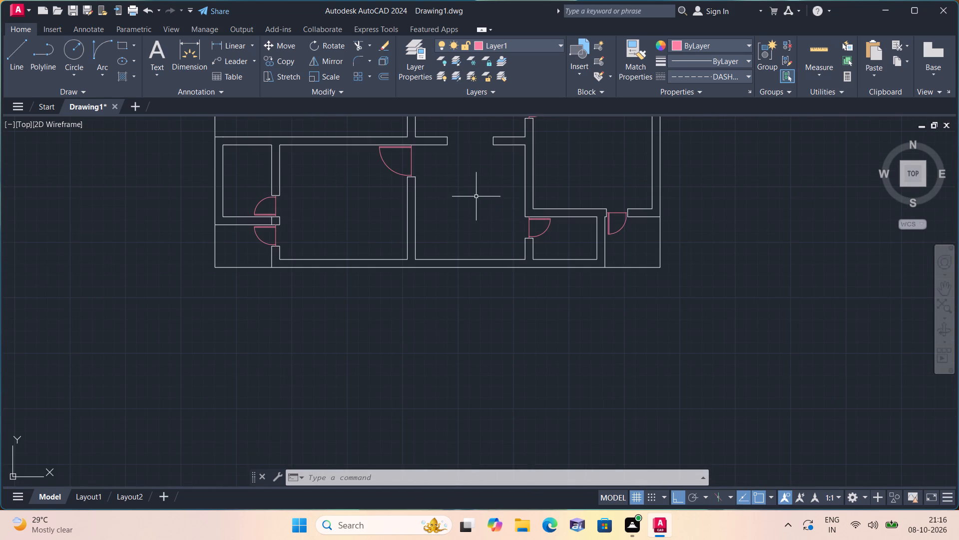
# Examine the wall openings without door symbols in the plan's left and central rooms.
pyautogui.moveTo(464, 192); pyautogui.dragTo(596, 278, button='middle')
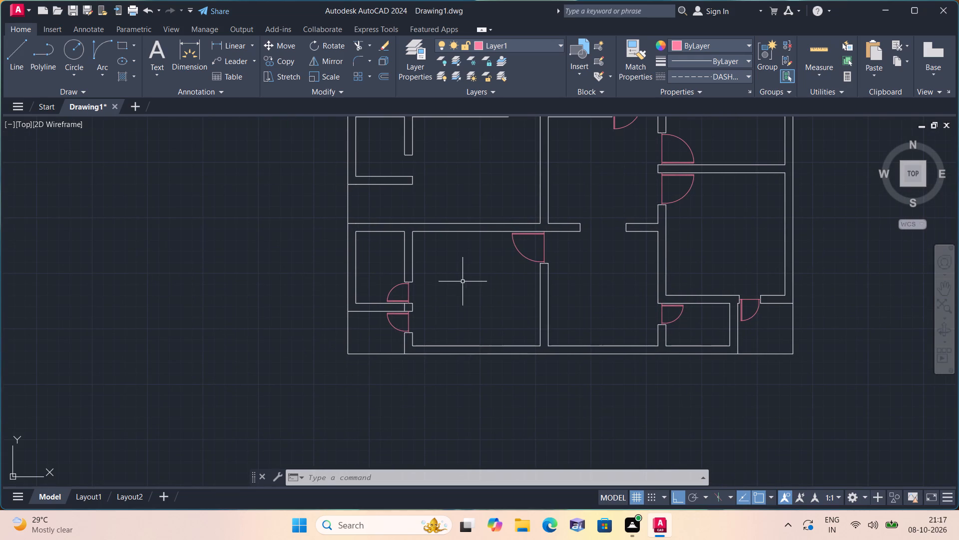
pyautogui.moveTo(462, 285); pyautogui.dragTo(551, 369, button='middle')
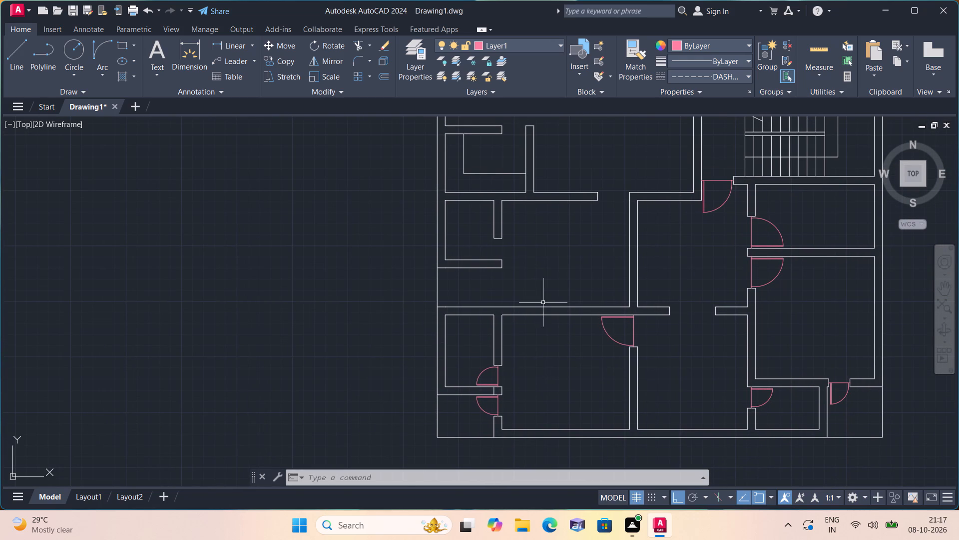
pyautogui.moveTo(518, 282); pyautogui.dragTo(534, 323, button='middle')
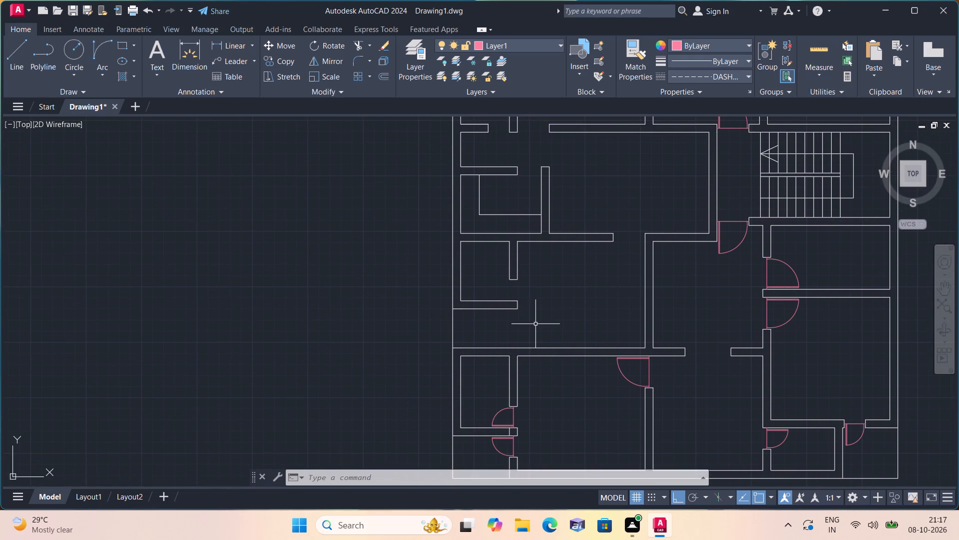
pyautogui.moveTo(519, 291); pyautogui.dragTo(522, 322, button='middle')
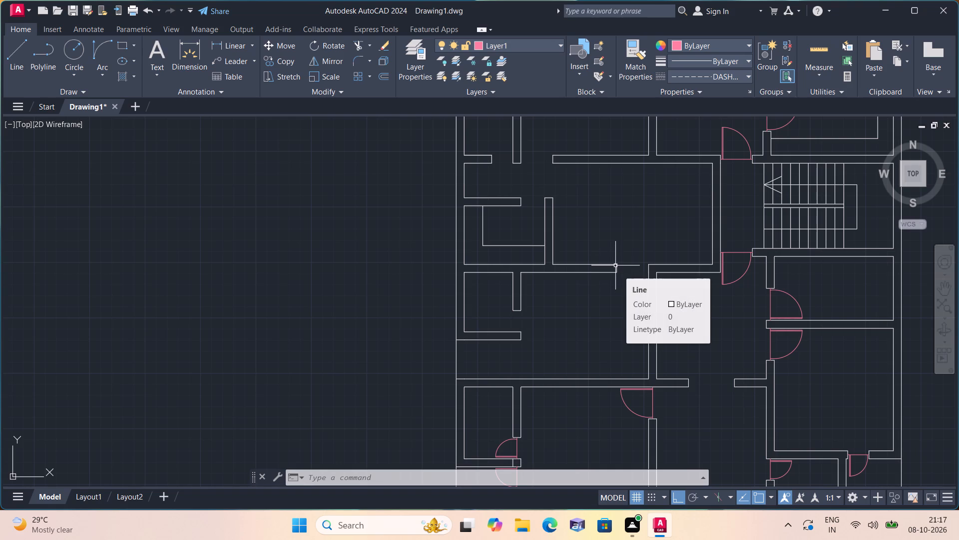
pyautogui.scroll(-1, 761, 158)
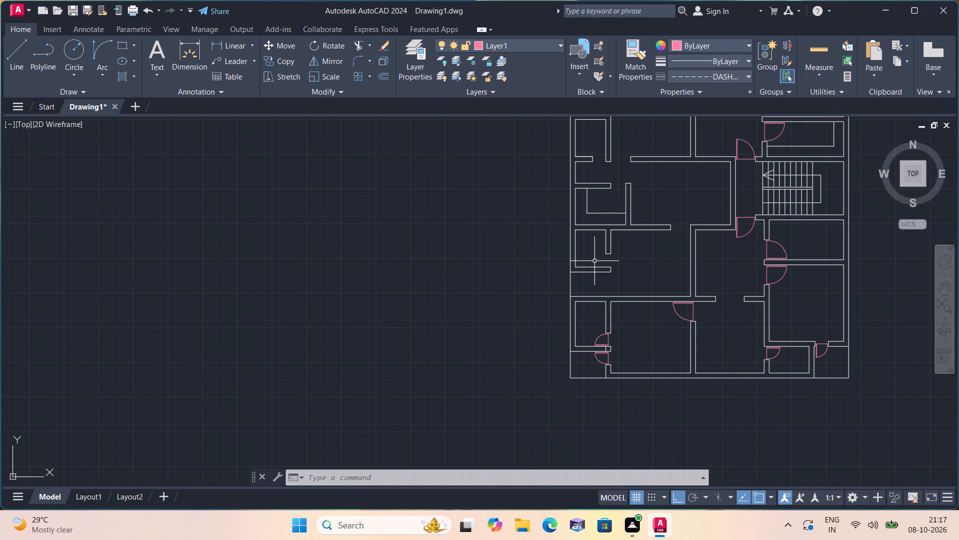
pyautogui.moveTo(586, 252); pyautogui.dragTo(584, 278, button='middle')
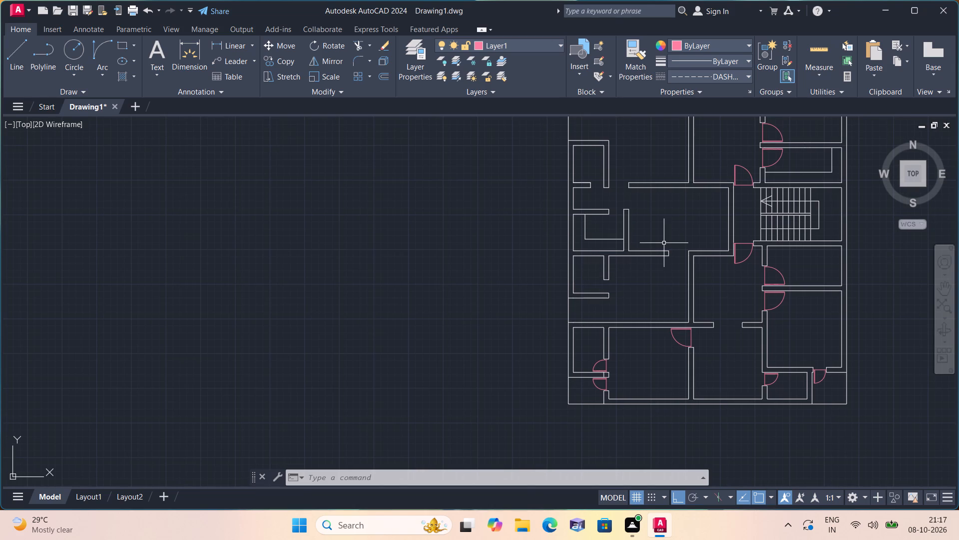
pyautogui.moveTo(664, 243); pyautogui.dragTo(653, 285, button='middle')
pyautogui.scroll(1, 659, 268)
pyautogui.moveTo(659, 267); pyautogui.dragTo(614, 327, button='middle')
pyautogui.moveTo(630, 316); pyautogui.dragTo(578, 249, button='middle')
pyautogui.scroll(-1, 628, 316)
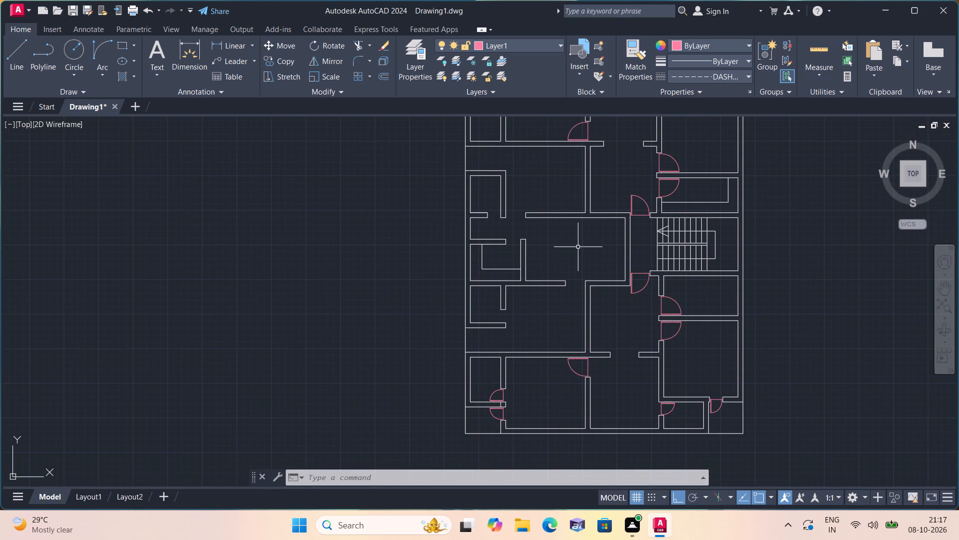
pyautogui.scroll(1, 578, 247)
# Examine the wall openings without door symbols in the left and central rooms beside and below the staircase.
pyautogui.scroll(1, 578, 247)
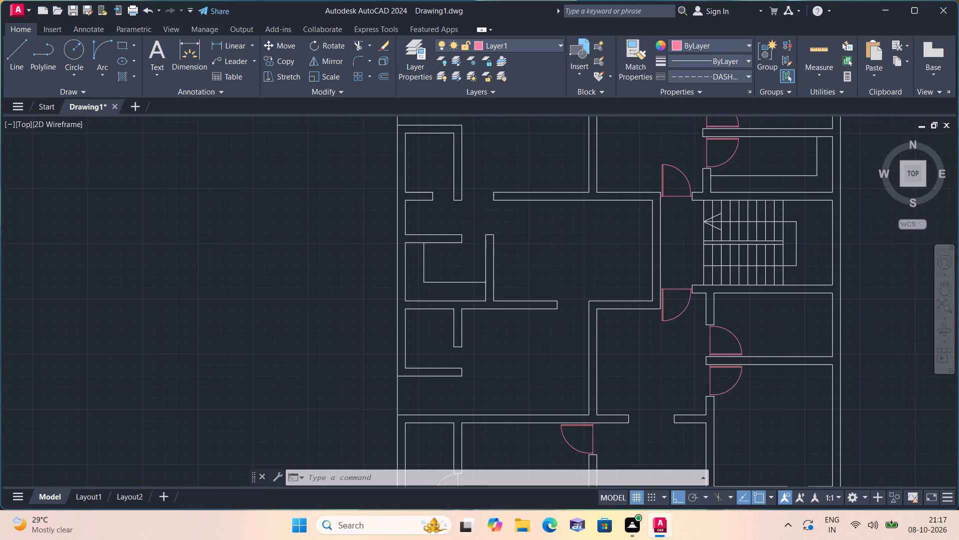
pyautogui.scroll(-1, 578, 247)
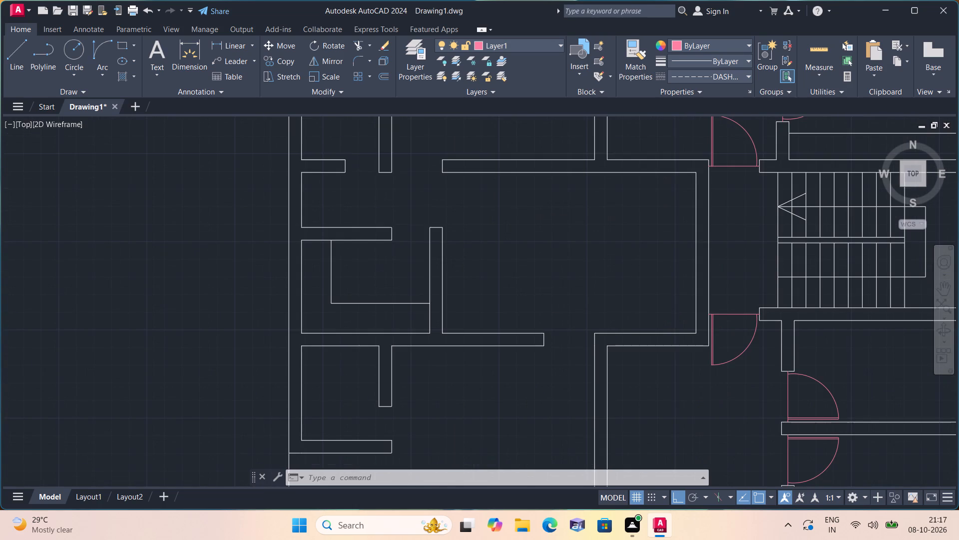
pyautogui.scroll(1, 579, 246)
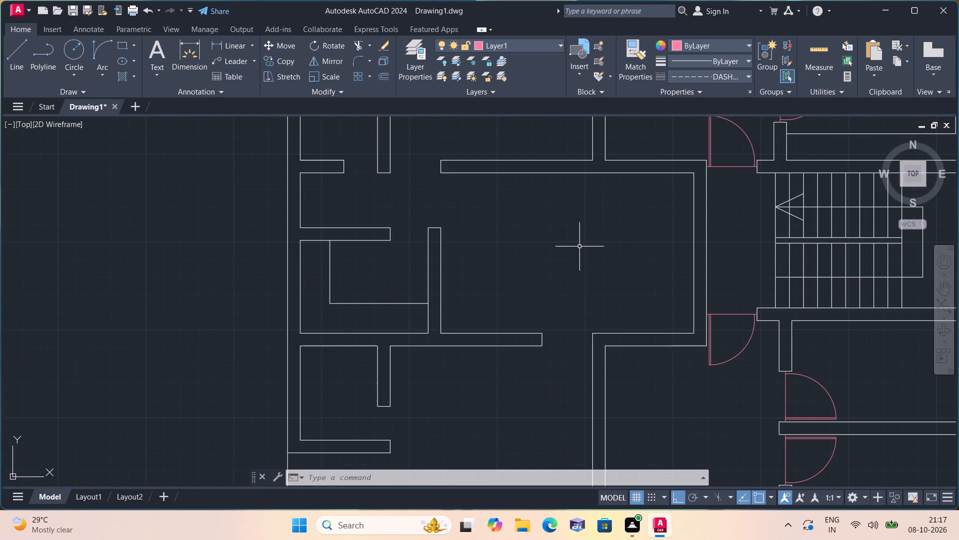
pyautogui.scroll(-2, 579, 246)
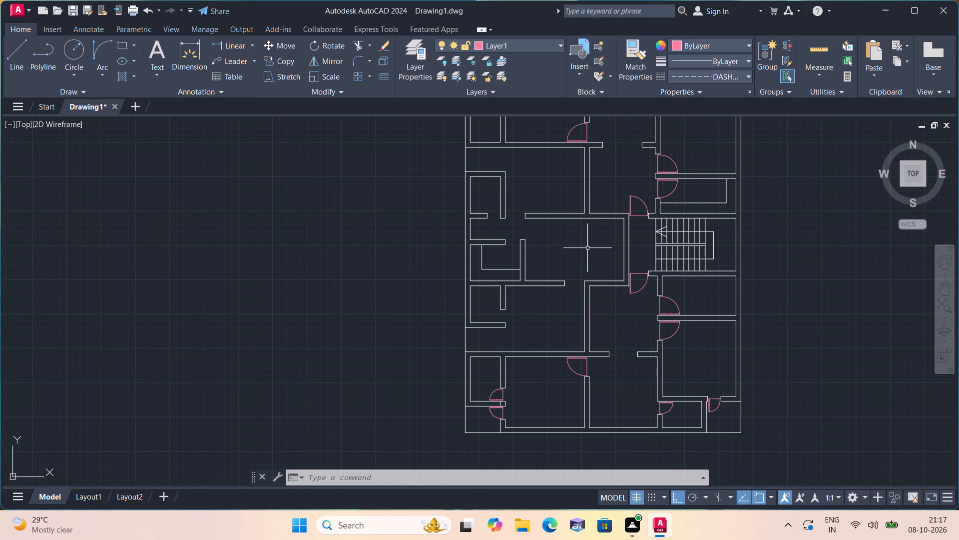
pyautogui.scroll(1, 587, 248)
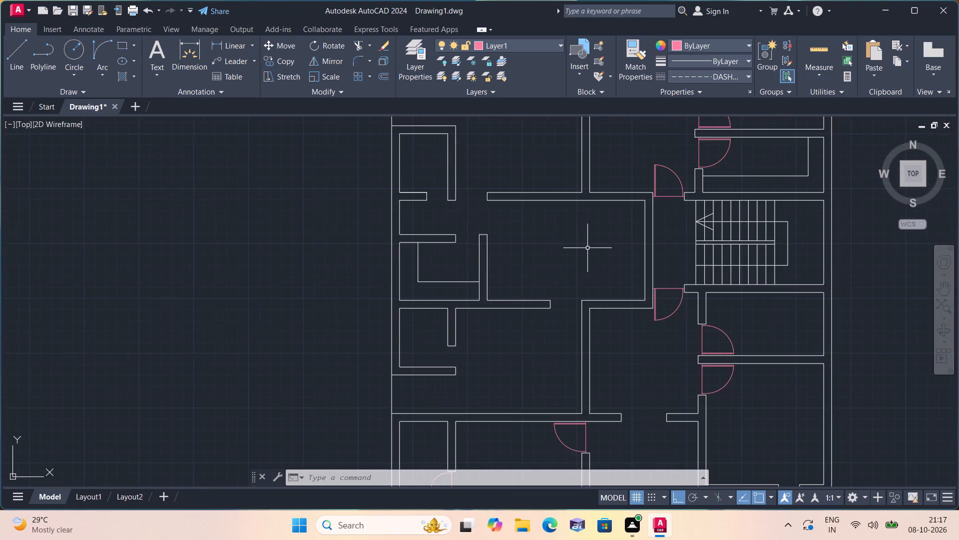
pyautogui.moveTo(599, 286); pyautogui.dragTo(519, 229, button='middle')
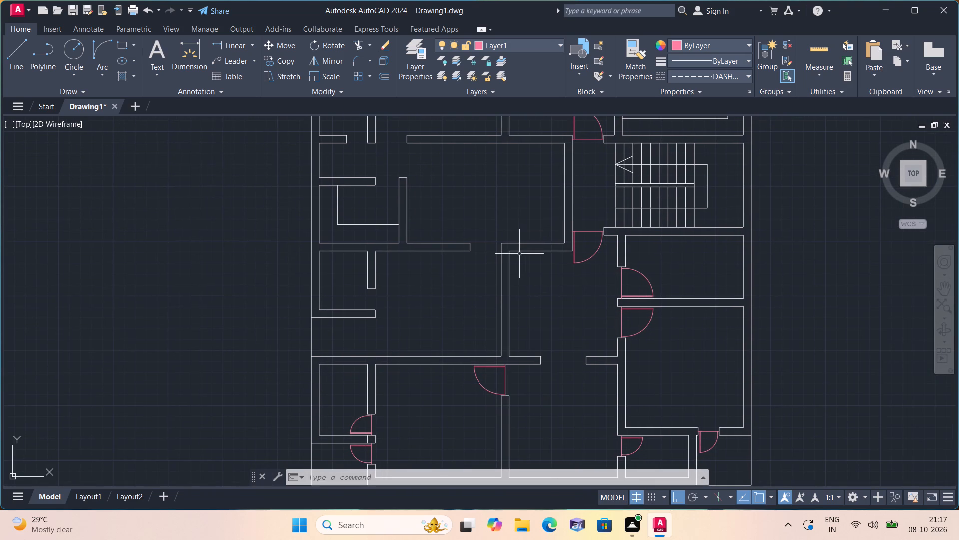
pyautogui.scroll(-1, 518, 256)
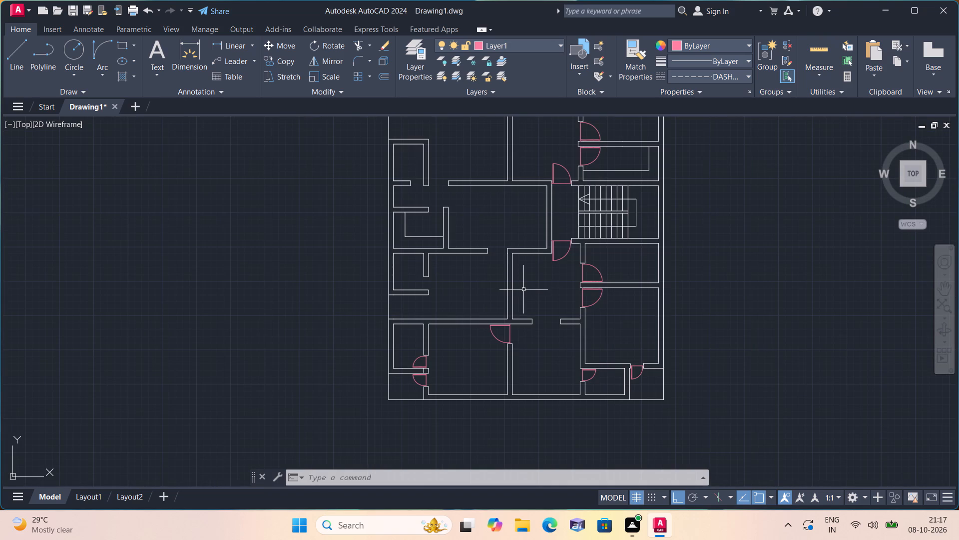
pyautogui.moveTo(523, 290); pyautogui.dragTo(496, 254, button='middle')
pyautogui.scroll(1, 494, 249)
pyautogui.moveTo(480, 225); pyautogui.dragTo(477, 228, button='middle')
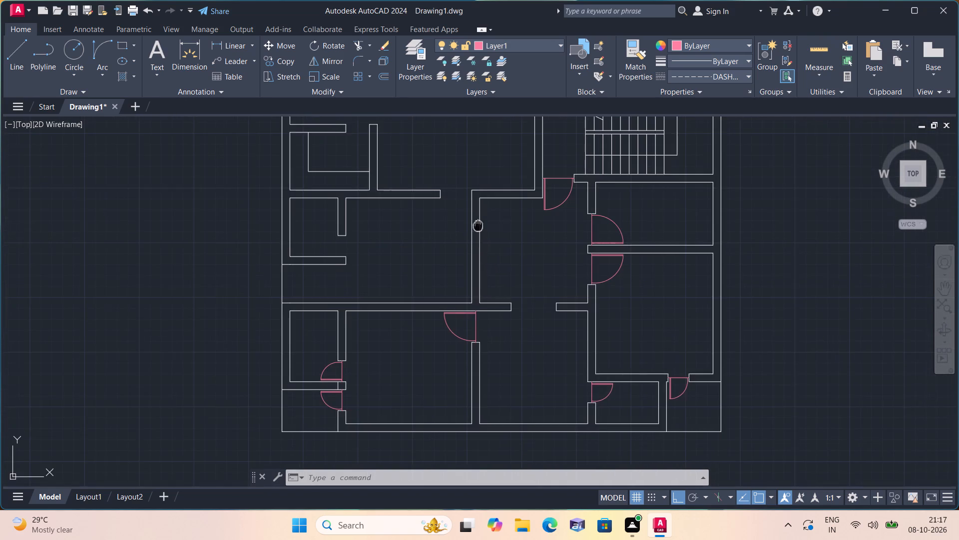
pyautogui.moveTo(477, 228); pyautogui.dragTo(490, 280, button='middle')
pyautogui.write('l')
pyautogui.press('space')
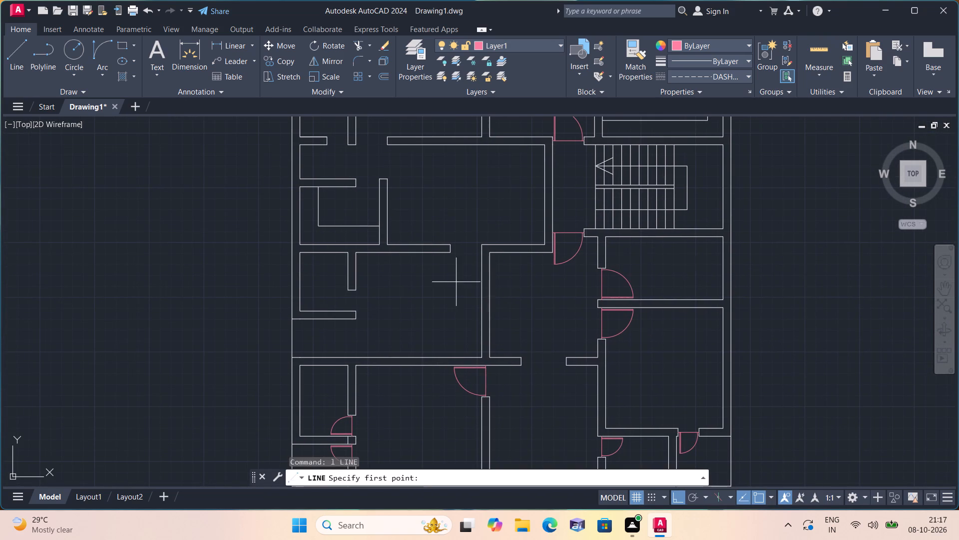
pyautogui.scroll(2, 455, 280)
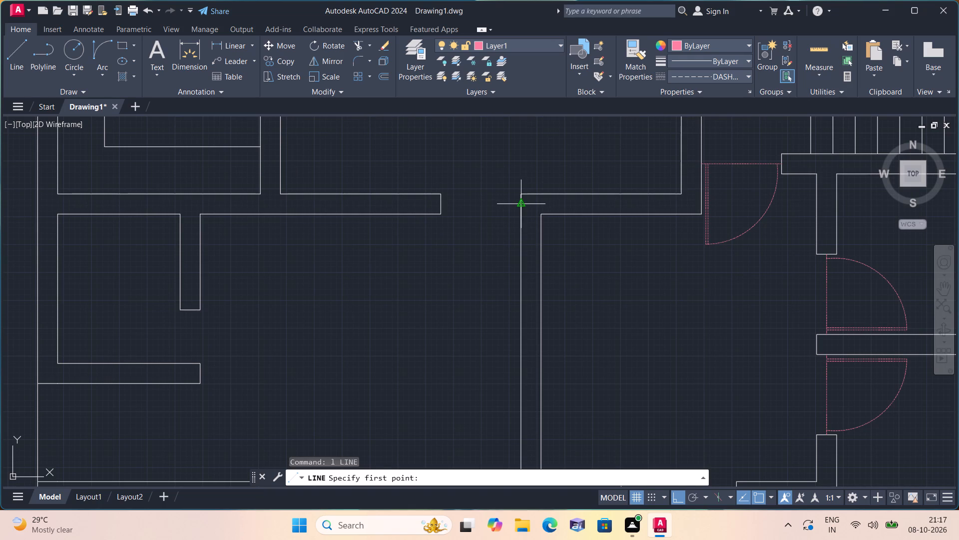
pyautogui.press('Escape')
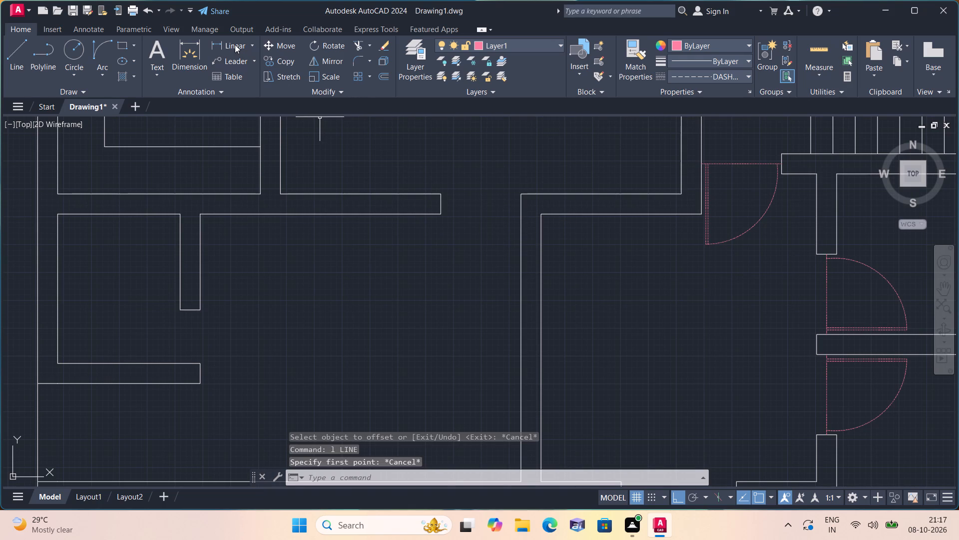
# Measure the width of the central room's bottom wall opening with a linear dimension, without placing the dimension.
pyautogui.moveTo(235, 44); pyautogui.dragTo(238, 54)
pyautogui.click(226, 46)
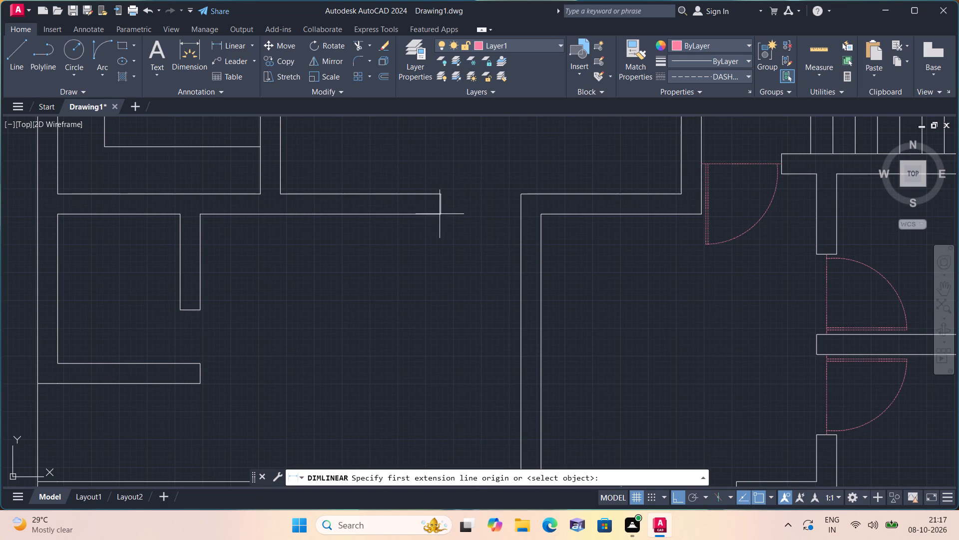
pyautogui.click(442, 206)
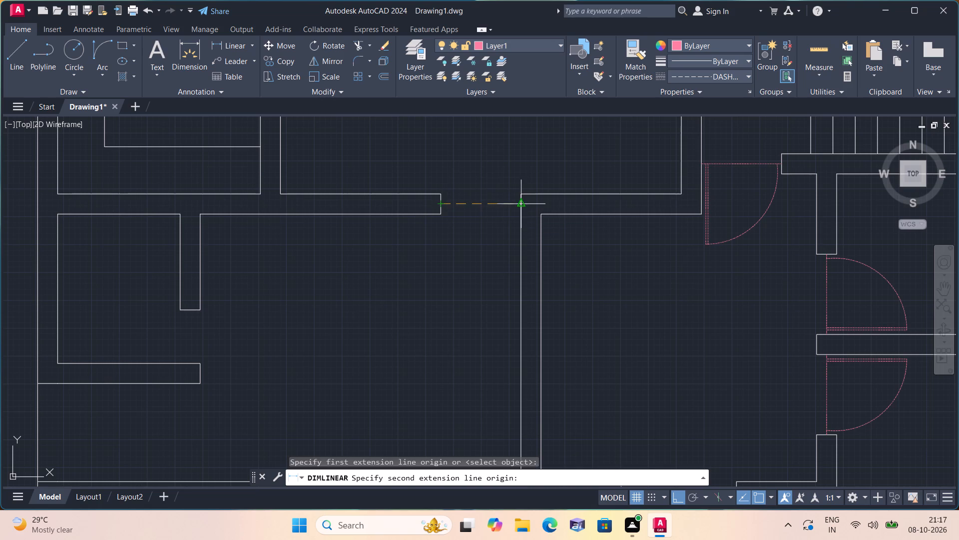
pyautogui.click(521, 206)
pyautogui.scroll(4, 480, 220)
pyautogui.scroll(-1, 488, 221)
pyautogui.scroll(3, 488, 221)
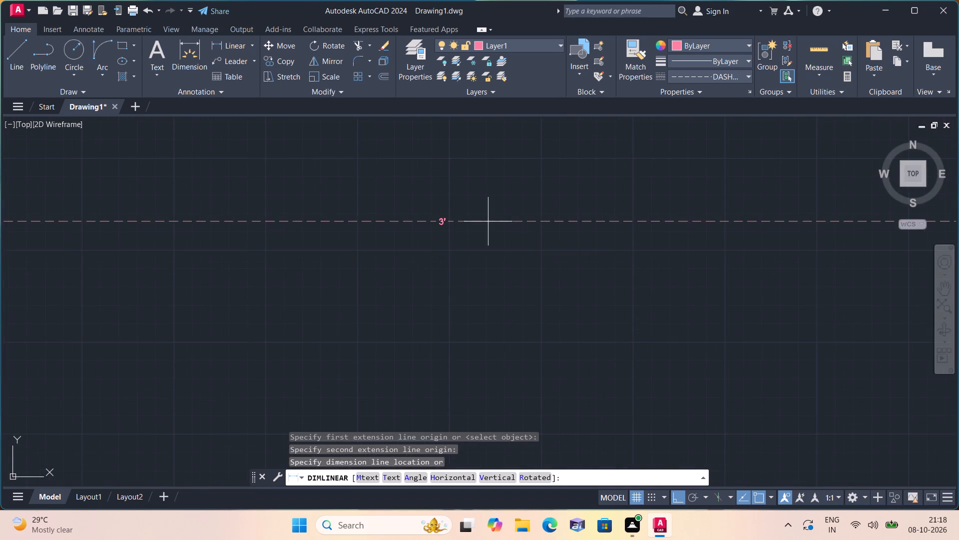
pyautogui.scroll(-4, 488, 221)
pyautogui.press('Escape')
# Draw the opening line across the central room's bottom doorway between the wall faces, with a 2" first segment from the left jamb's midpoint.
pyautogui.scroll(-3, 488, 221)
pyautogui.write('l')
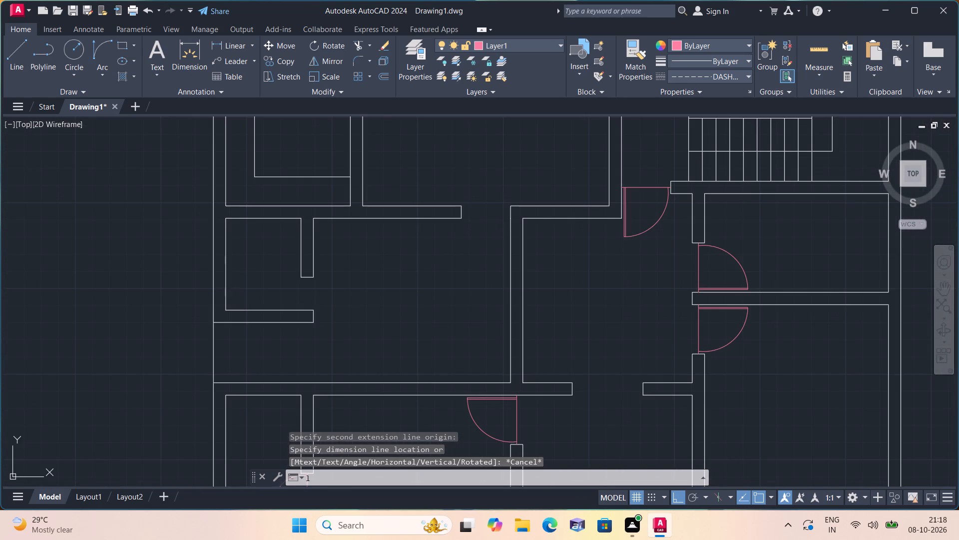
pyautogui.press('space')
pyautogui.scroll(1, 488, 222)
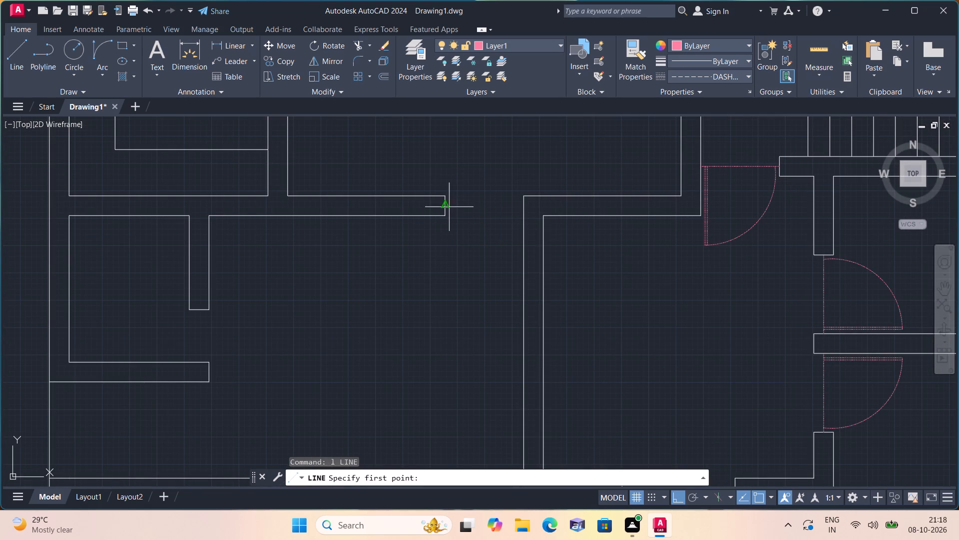
pyautogui.click(447, 207)
pyautogui.write('2"')
pyautogui.press('space')
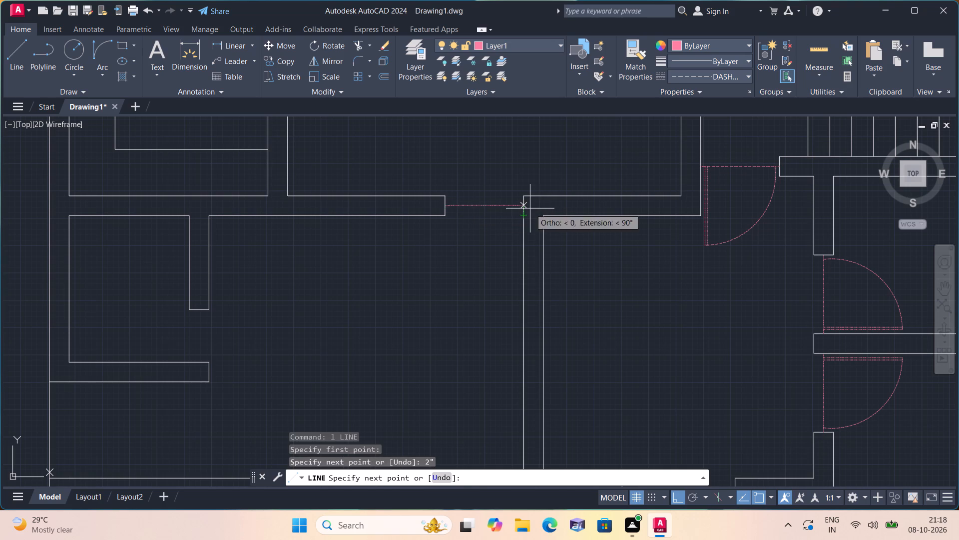
pyautogui.scroll(2, 525, 206)
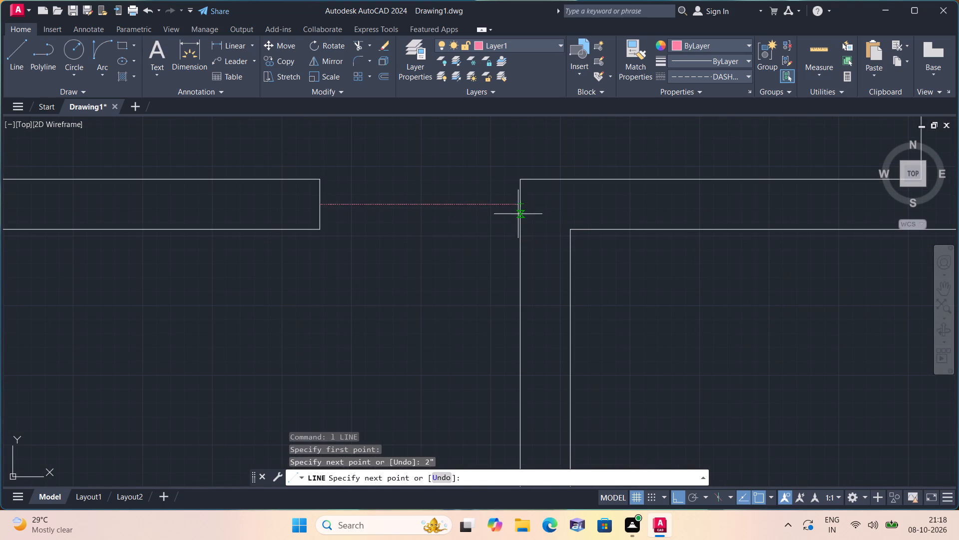
pyautogui.click(518, 205)
pyautogui.press('space')
# Draw a 2" helper line from the right end of the opening line back into the doorway.
pyautogui.scroll(1, 518, 205)
pyautogui.press('space')
pyautogui.click(520, 204)
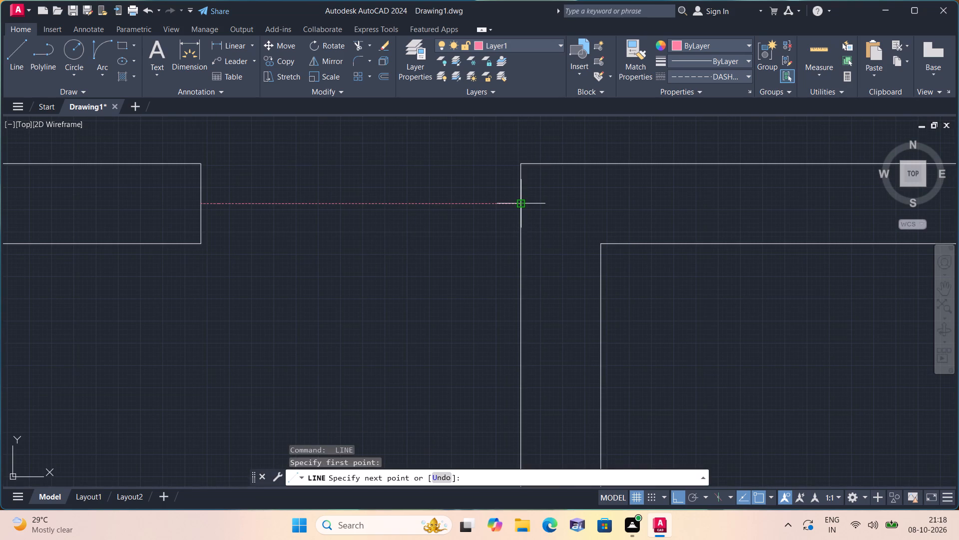
pyautogui.write('2"')
pyautogui.press('space')
pyautogui.press('Escape')
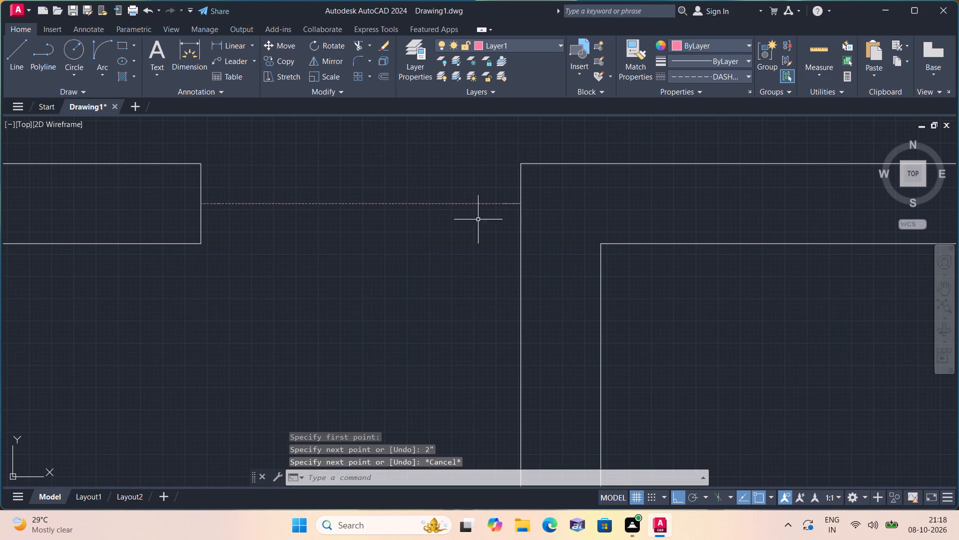
# Draw the 3' door leaf line straight down from the inner end of the 2" helper line.
pyautogui.moveTo(477, 207); pyautogui.dragTo(515, 183, button='middle')
pyautogui.scroll(-1, 477, 207)
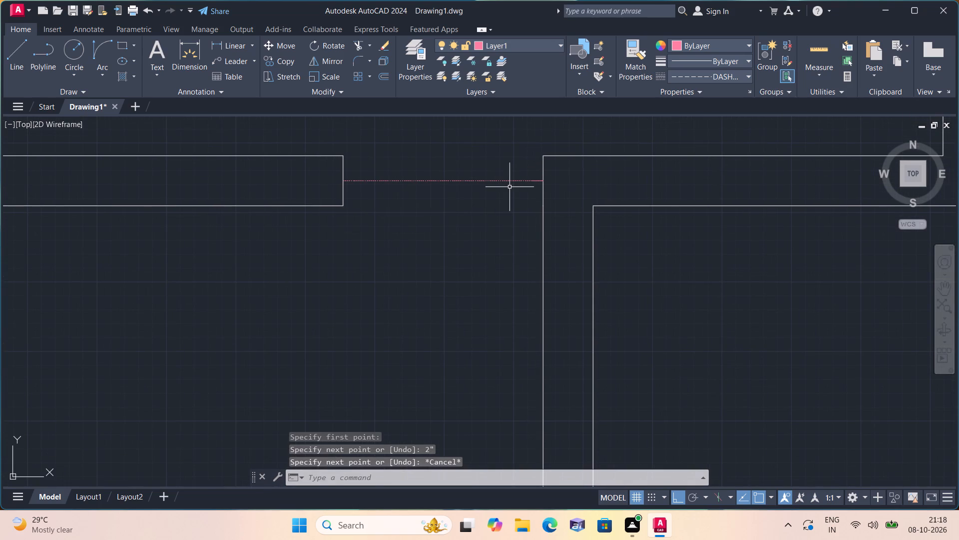
pyautogui.press('l')
pyautogui.press('space')
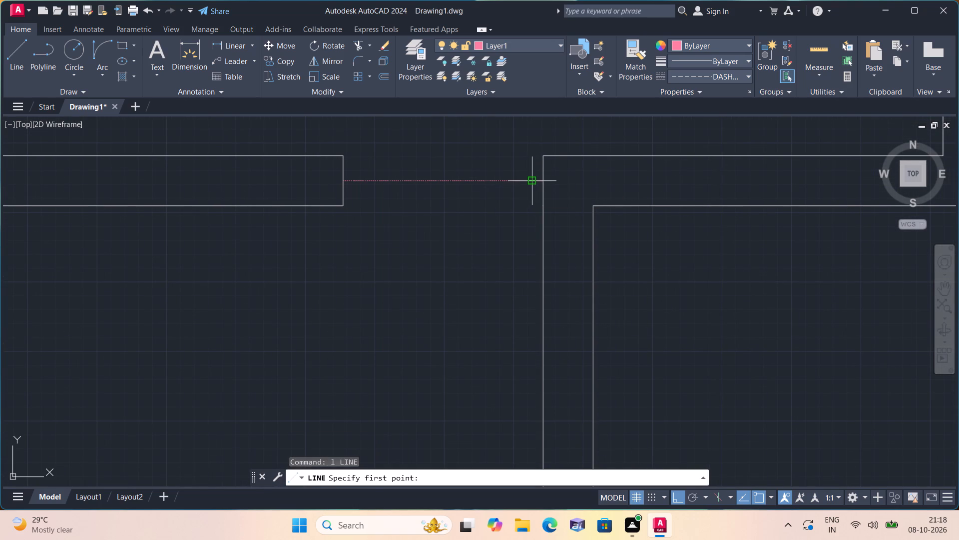
pyautogui.click(532, 182)
pyautogui.moveTo(520, 233); pyautogui.dragTo(525, 180, button='middle')
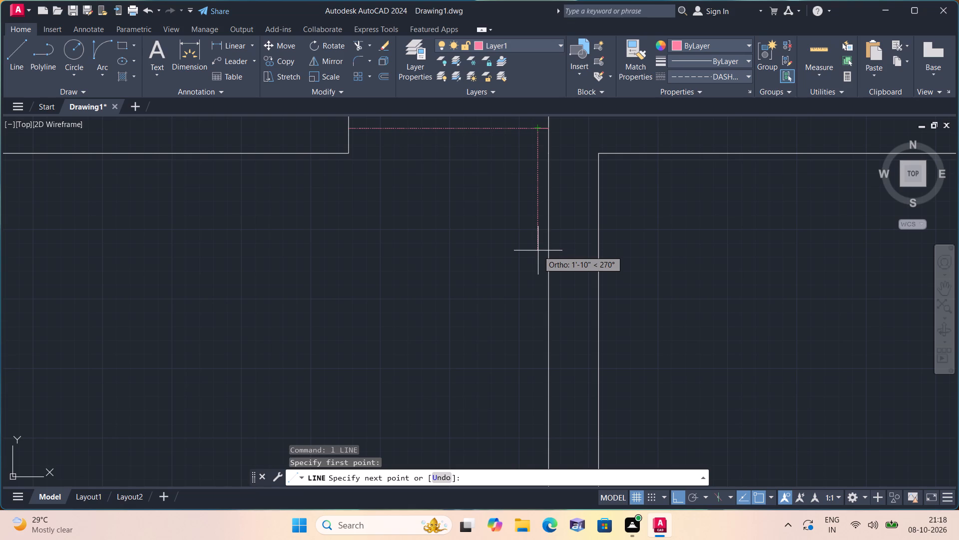
pyautogui.write("3'")
pyautogui.press('space')
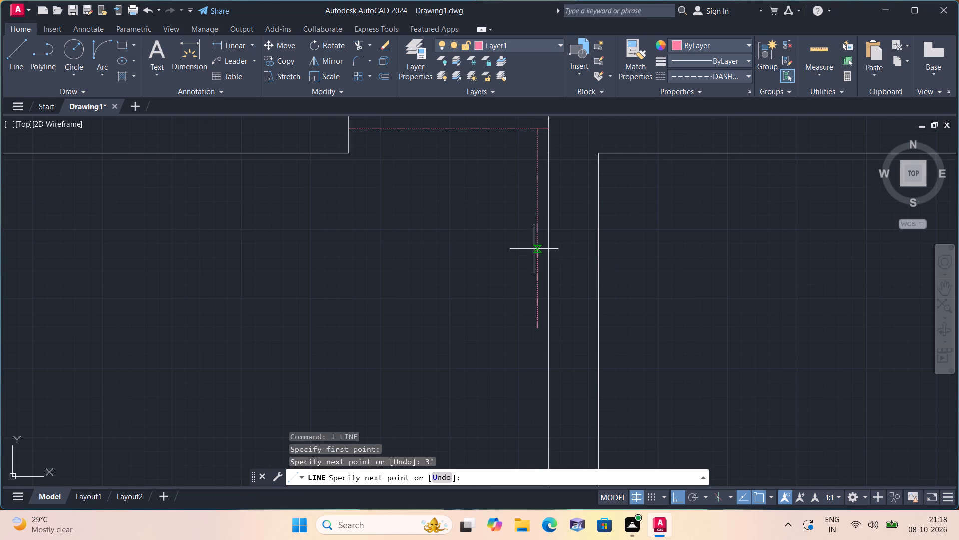
pyautogui.press('Escape')
# Erase the 2" helper line at the doorway's right jamb.
pyautogui.moveTo(510, 243); pyautogui.dragTo(537, 332, button='middle')
pyautogui.scroll(1, 570, 239)
pyautogui.click(569, 205)
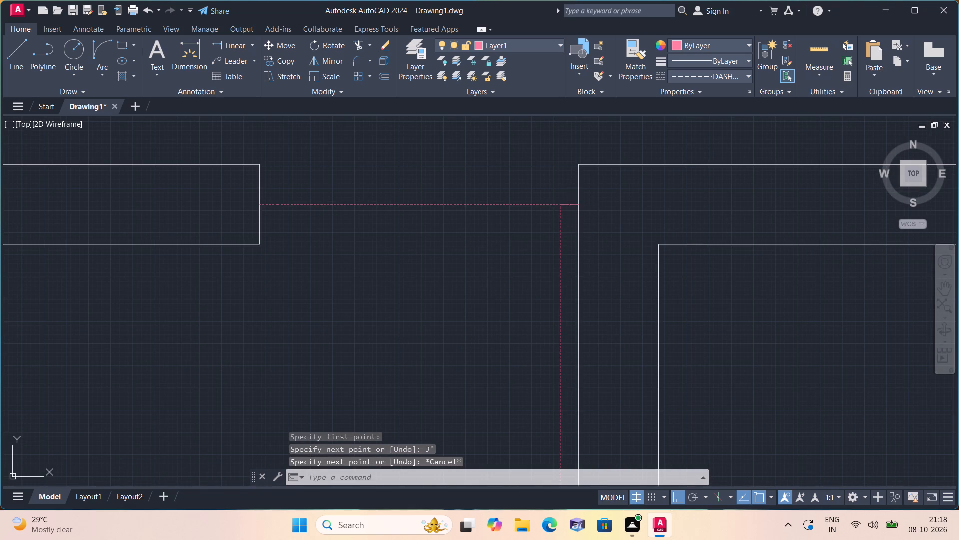
pyautogui.press('Delete')
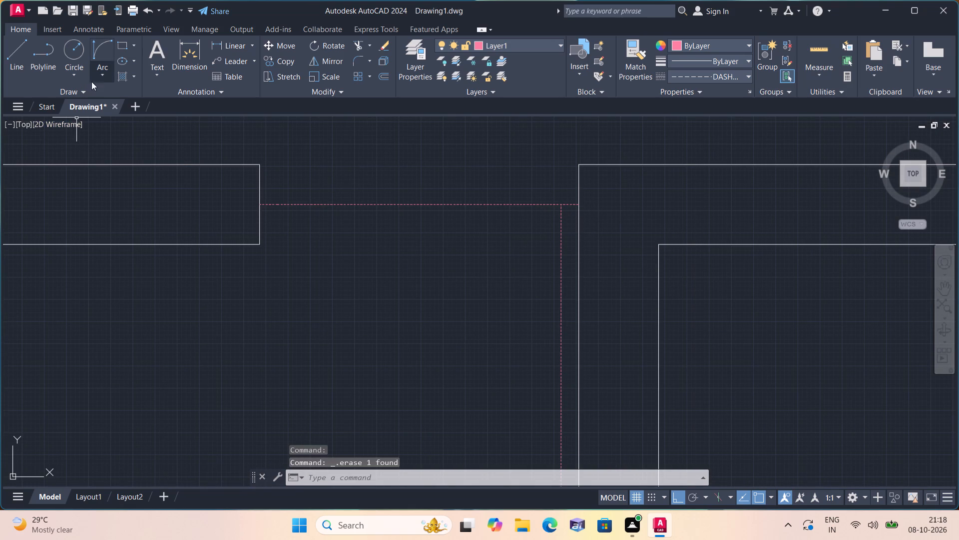
# Draw the door swing arc from the leaf line's lower end to the 2" point near the left jamb, bulging down and left.
pyautogui.click(99, 75)
pyautogui.click(139, 225)
pyautogui.moveTo(283, 280); pyautogui.dragTo(332, 174, button='middle')
pyautogui.scroll(-1, 280, 268)
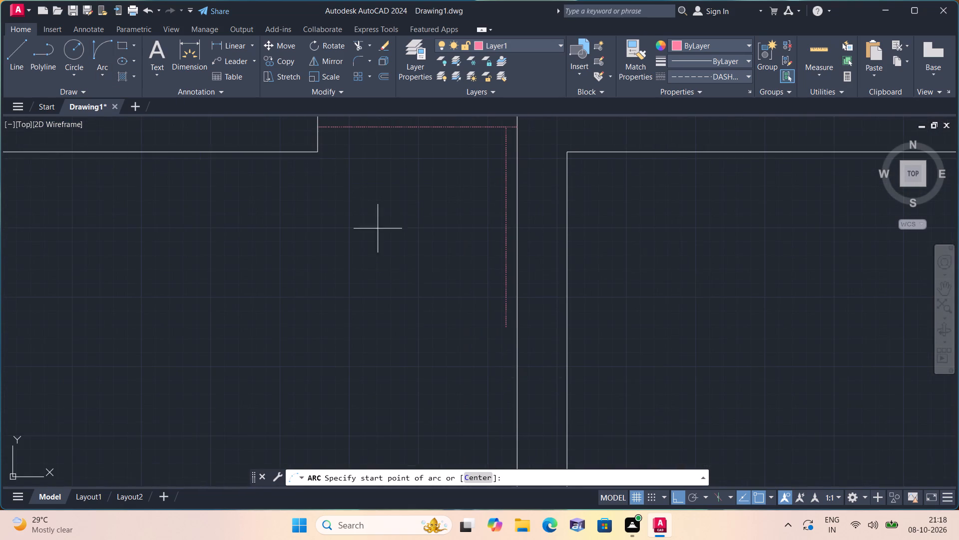
pyautogui.click(506, 325)
pyautogui.moveTo(398, 213); pyautogui.dragTo(439, 267, button='middle')
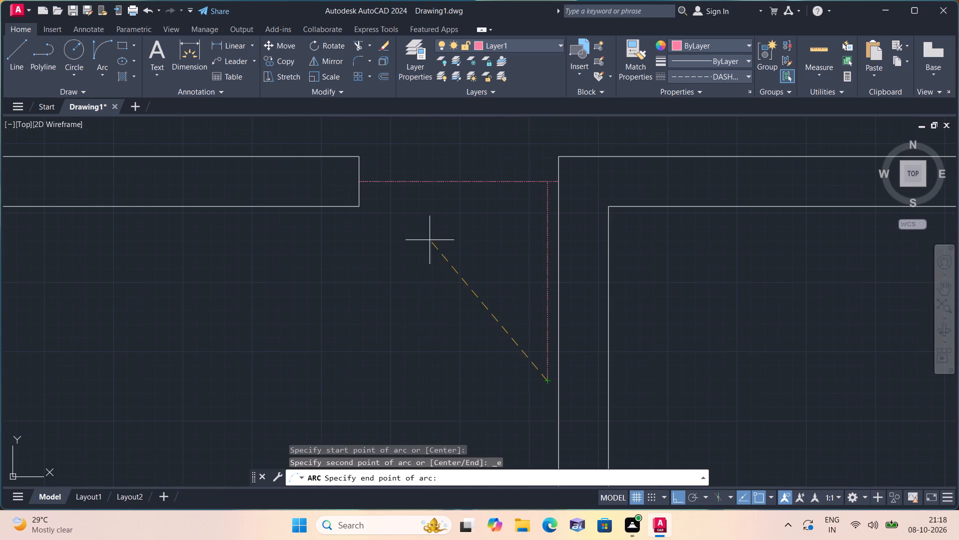
pyautogui.click(373, 181)
pyautogui.click(365, 297)
# Offset the 3' leaf line 1" to the left, toward the swing arc, to make the double leaf line.
pyautogui.write('offset 1"')
pyautogui.press('space')
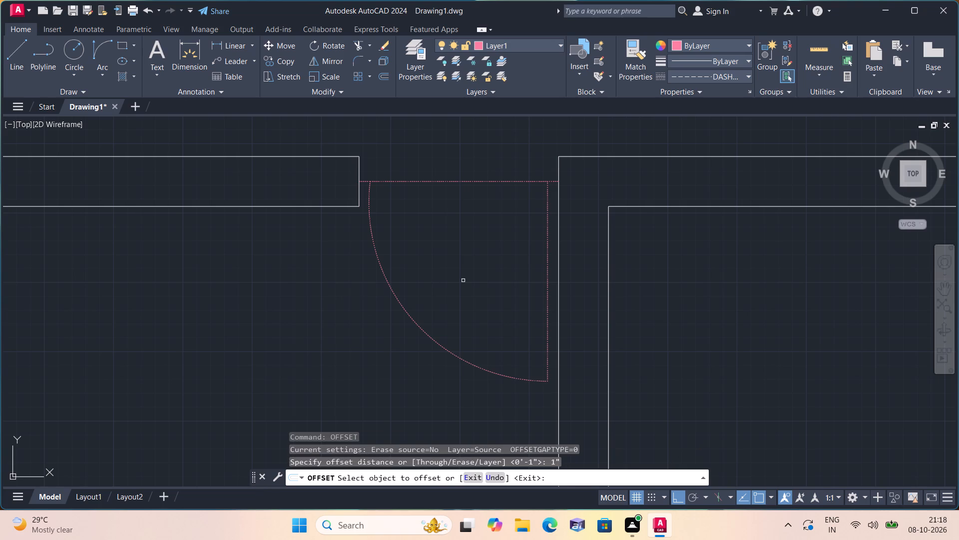
pyautogui.click(549, 302)
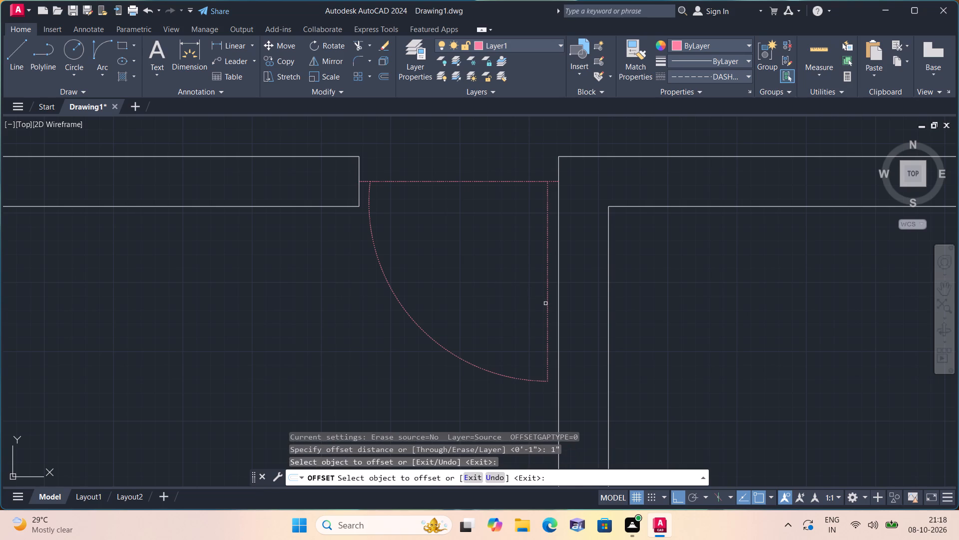
pyautogui.click(547, 304)
pyautogui.click(519, 300)
pyautogui.press('space')
pyautogui.scroll(-2, 519, 299)
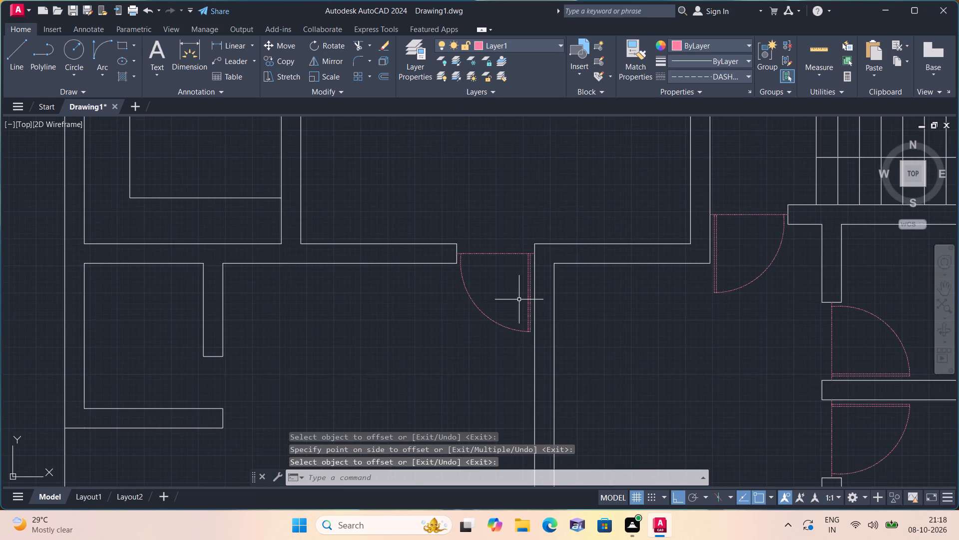
pyautogui.scroll(-1, 515, 300)
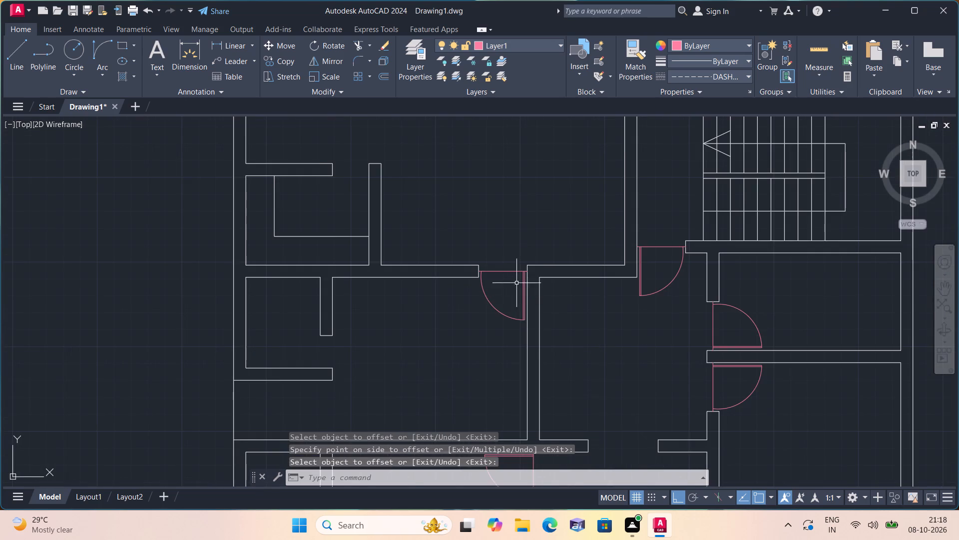
# Draw the opening line down from the upper jamb's midpoint to the lower wall, with a 2" first segment, in the small lower-left room's doorway.
pyautogui.scroll(-1, 518, 262)
pyautogui.scroll(-1, 463, 313)
pyautogui.moveTo(463, 313); pyautogui.dragTo(490, 272, button='middle')
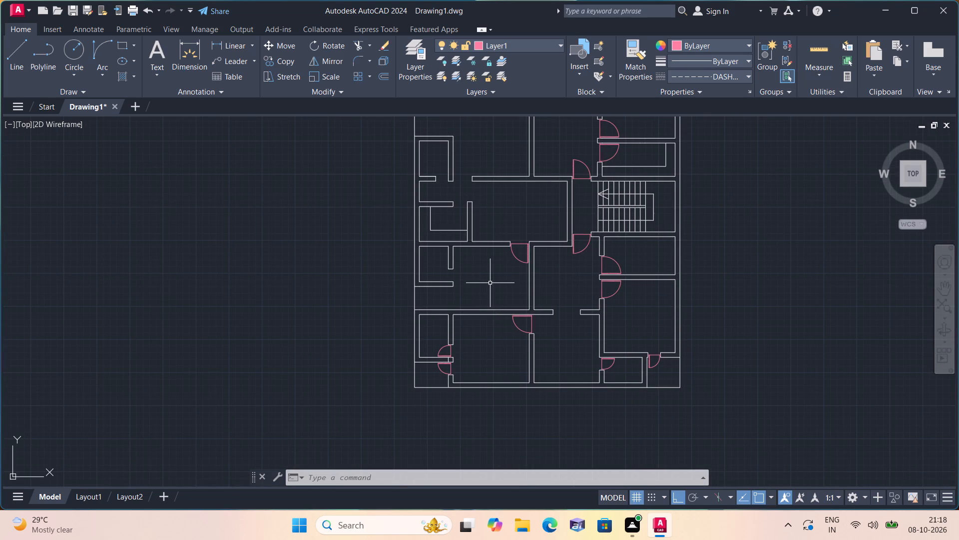
pyautogui.moveTo(447, 288); pyautogui.dragTo(466, 316, button='middle')
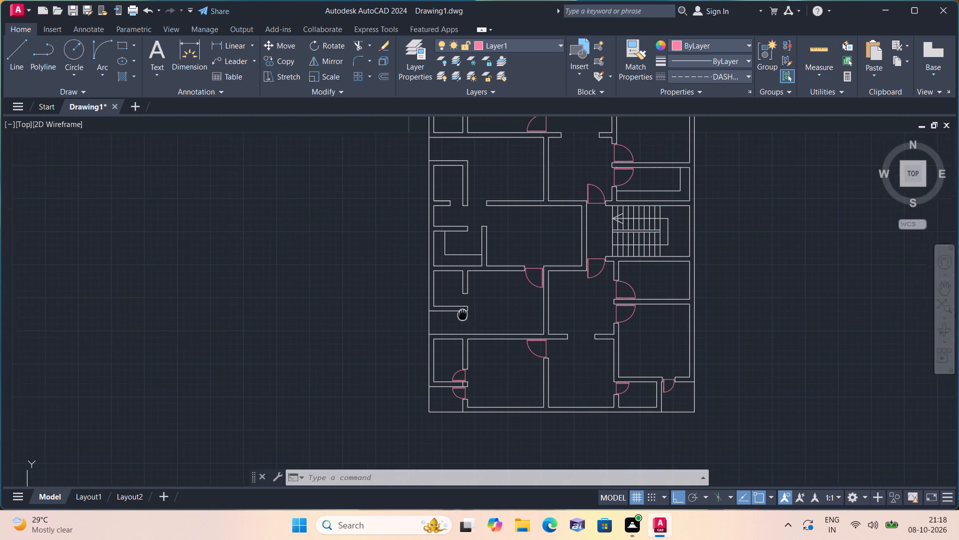
pyautogui.moveTo(466, 316); pyautogui.dragTo(482, 328, button='middle')
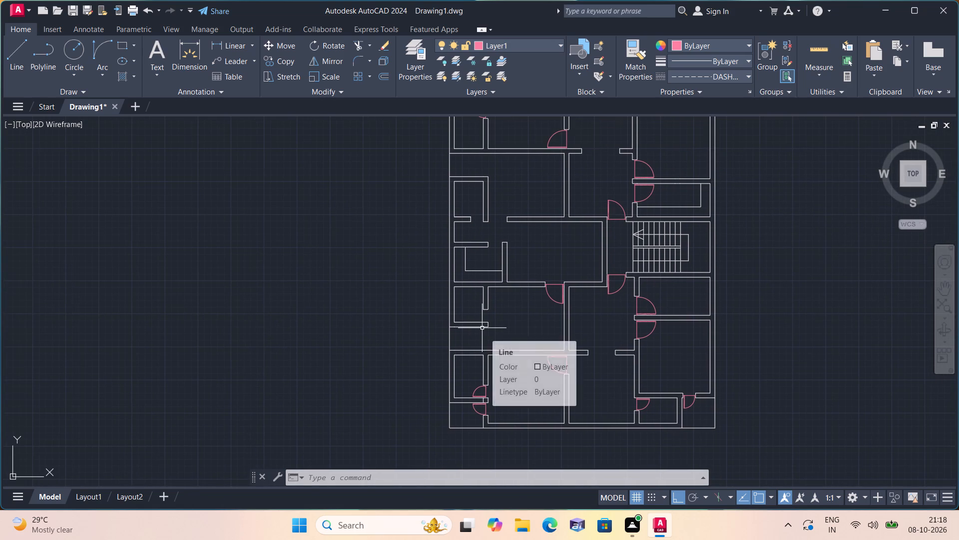
pyautogui.scroll(1, 482, 323)
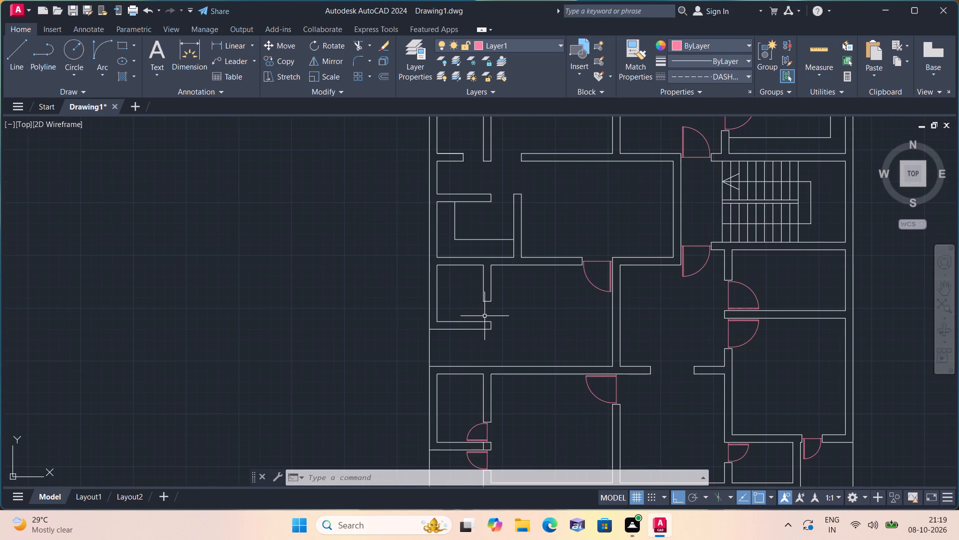
pyautogui.scroll(2, 486, 309)
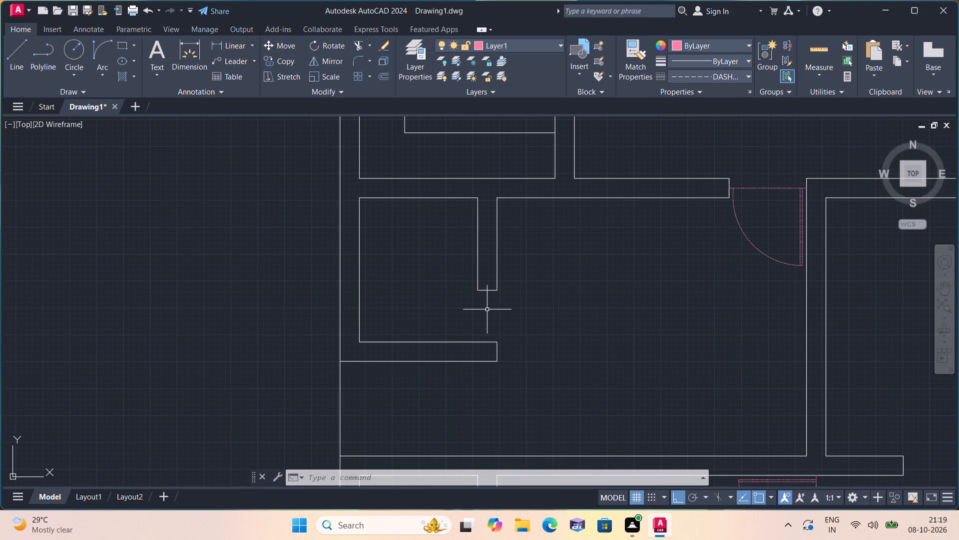
pyautogui.press('l')
pyautogui.press('space')
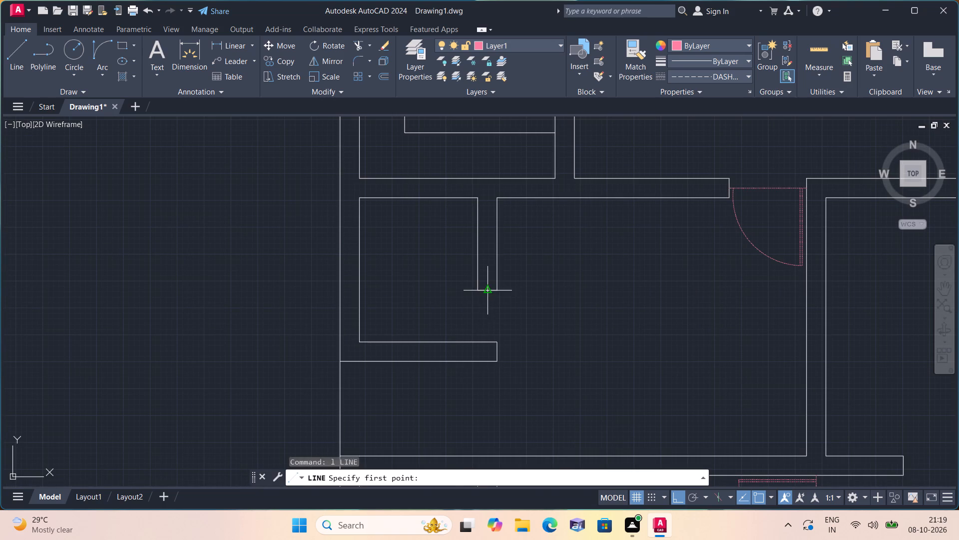
pyautogui.click(489, 292)
pyautogui.write('2"')
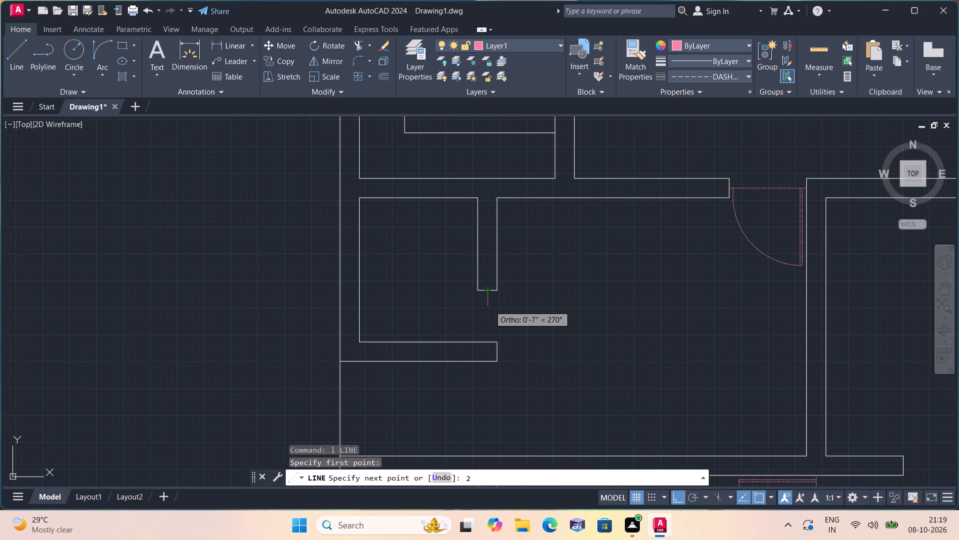
pyautogui.press('space')
pyautogui.scroll(1, 488, 343)
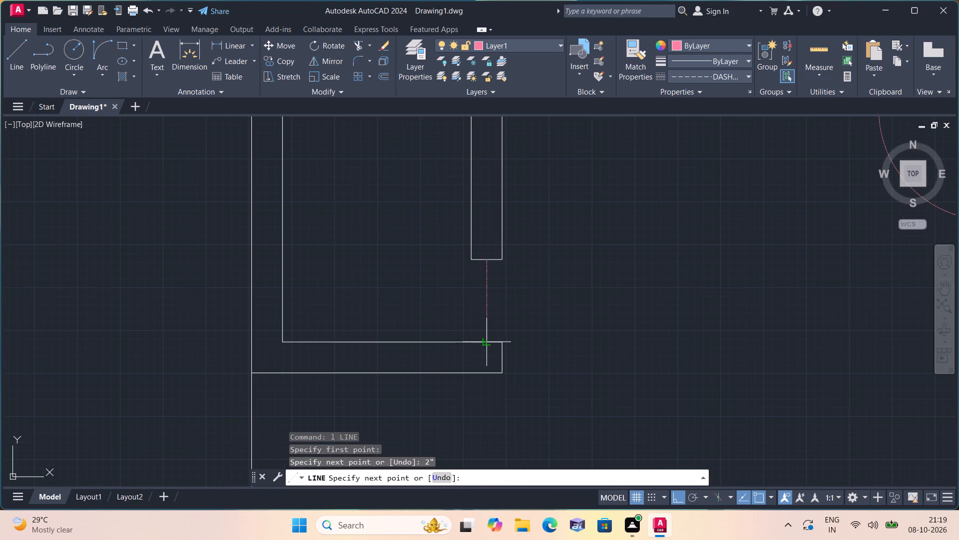
pyautogui.click(485, 338)
pyautogui.press('space')
# Draw a 2" helper line up from the opening line's lower end, continuing with a 2' door leaf line to the left.
pyautogui.scroll(2, 485, 338)
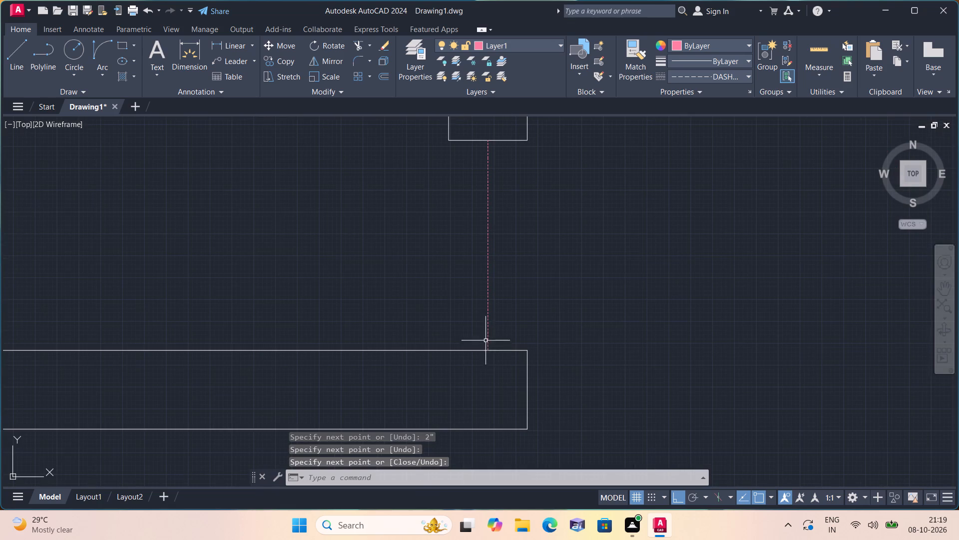
pyautogui.press('space')
pyautogui.click(487, 348)
pyautogui.write('2"')
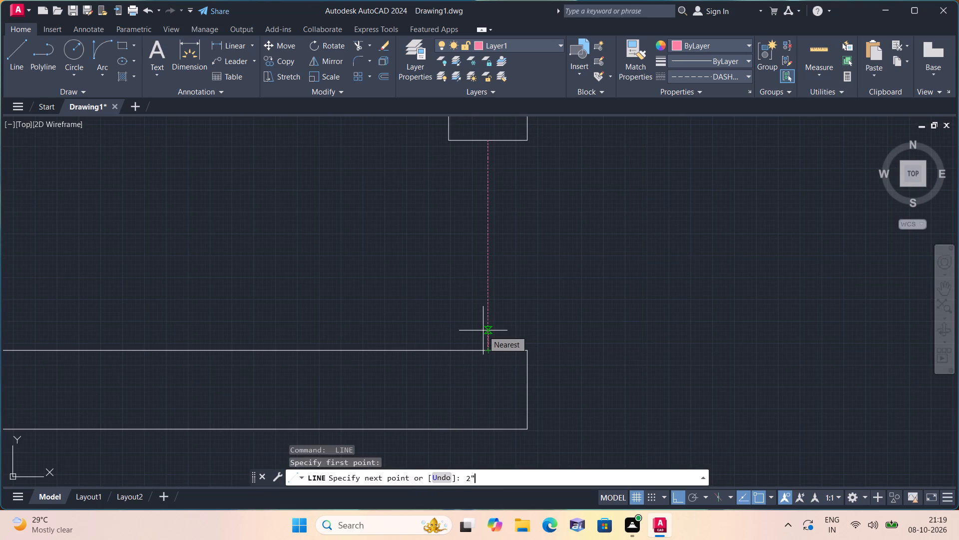
pyautogui.press('space')
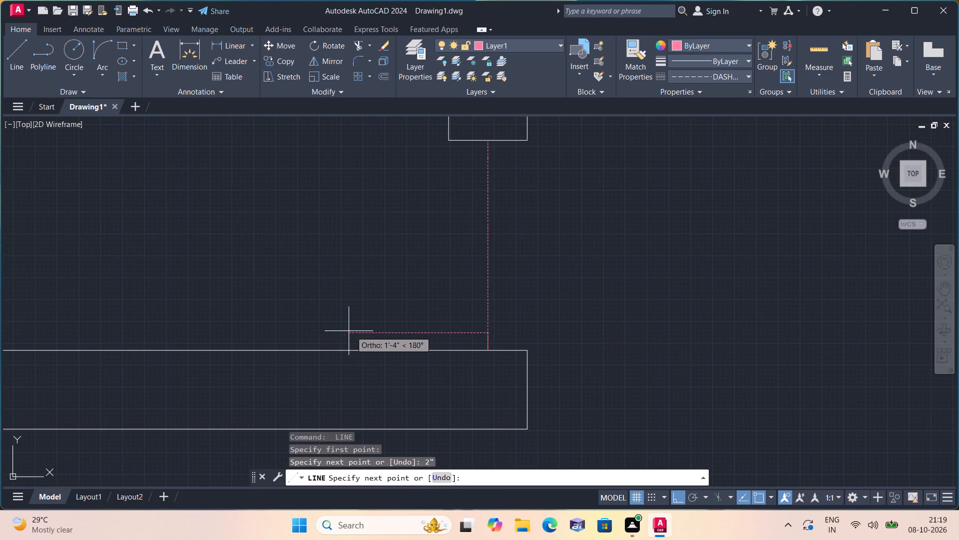
pyautogui.press('2')
pyautogui.write("'")
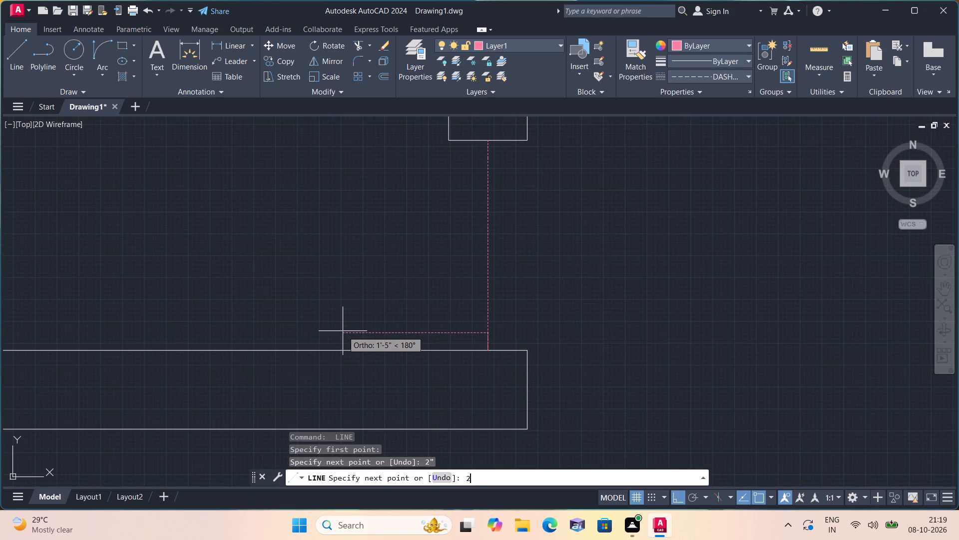
pyautogui.press('space')
pyautogui.press('Escape')
# Erase the 2" helper line at the doorway's lower end.
pyautogui.click(487, 337)
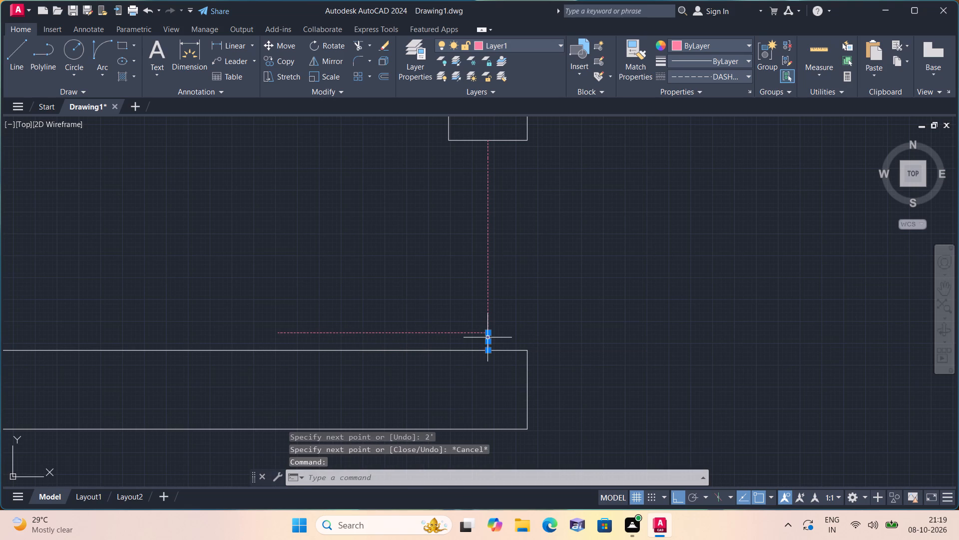
pyautogui.press('Delete')
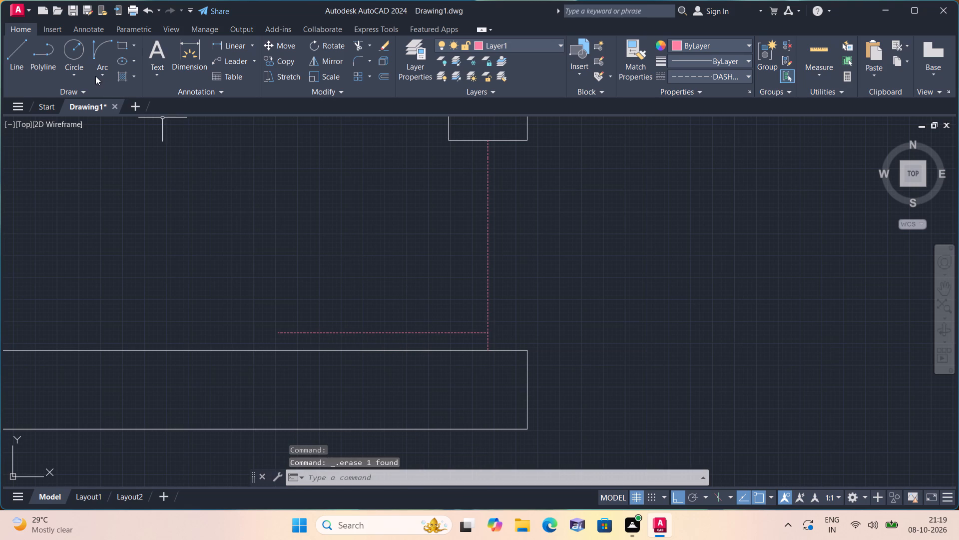
# Draw the door swing arc from the leaf line's left end to the 2" point below the upper jamb, bulging up and left.
pyautogui.click(95, 76)
pyautogui.click(142, 224)
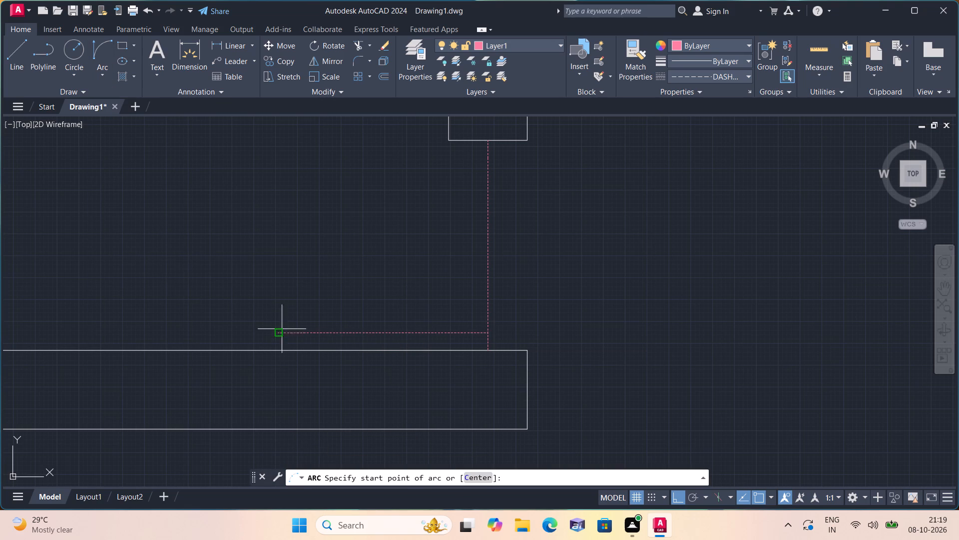
pyautogui.moveTo(278, 330); pyautogui.dragTo(278, 322)
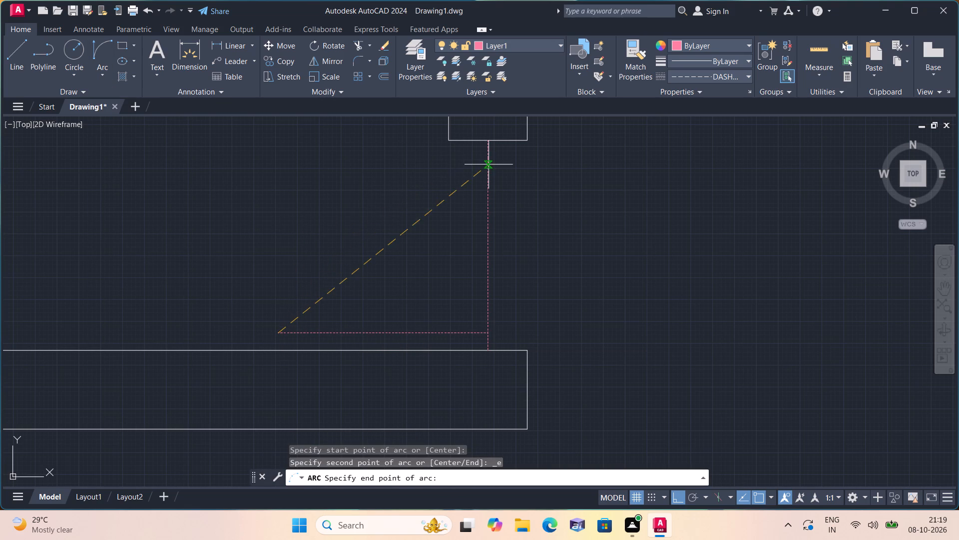
pyautogui.click(490, 159)
pyautogui.click(354, 178)
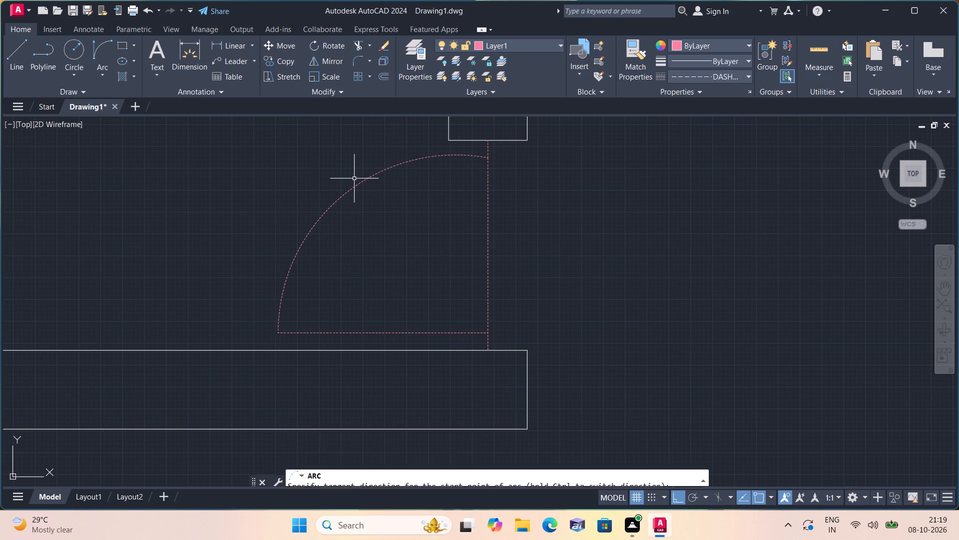
# Offset the 2' leaf line 1" upward, toward the swing arc, to make the double leaf line.
pyautogui.scroll(-1, 354, 178)
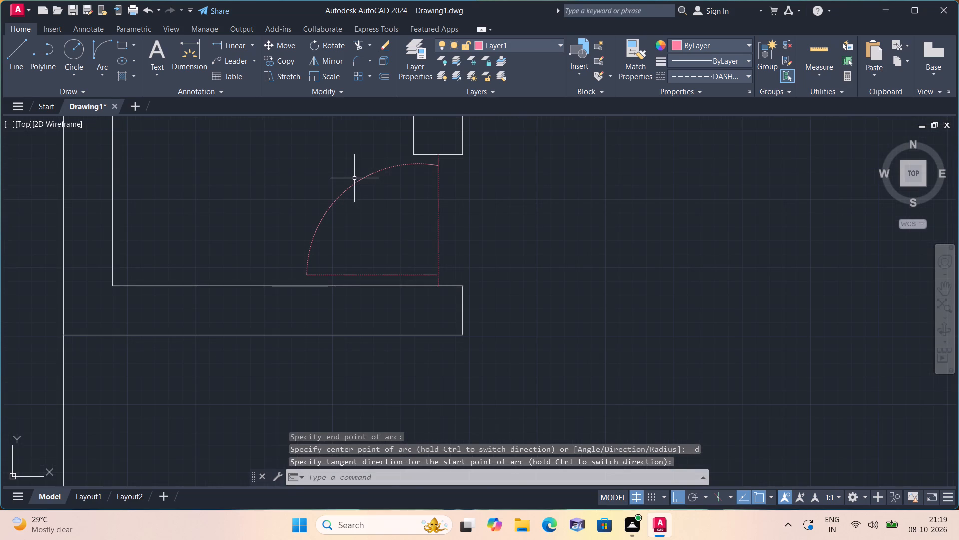
pyautogui.scroll(-3, 353, 180)
pyautogui.scroll(2, 362, 181)
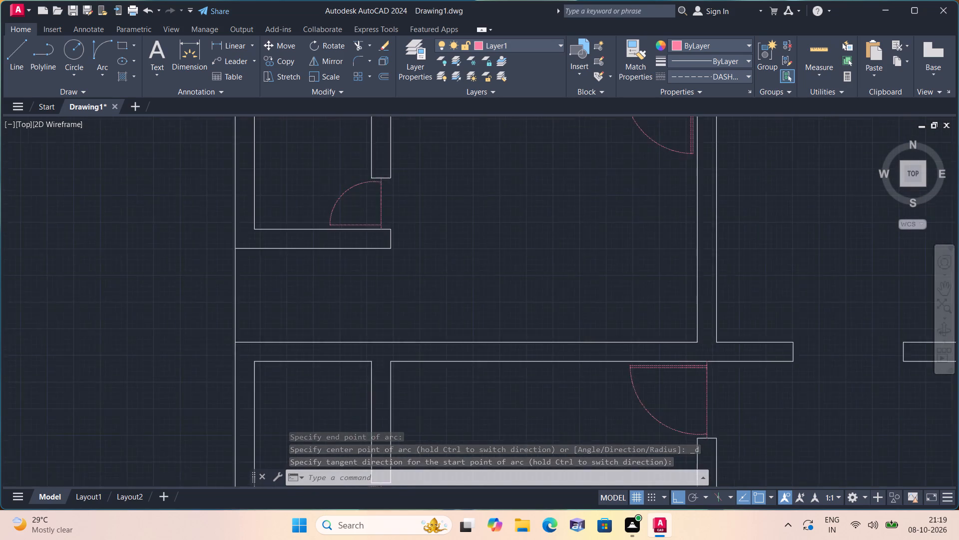
pyautogui.write('off')
pyautogui.press('space')
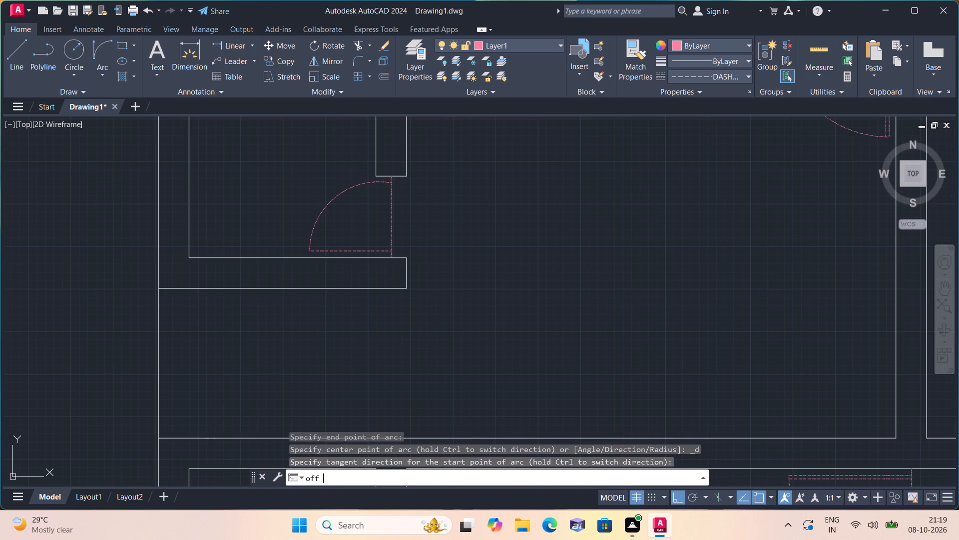
pyautogui.press('1')
pyautogui.hotkey('shift', '"')
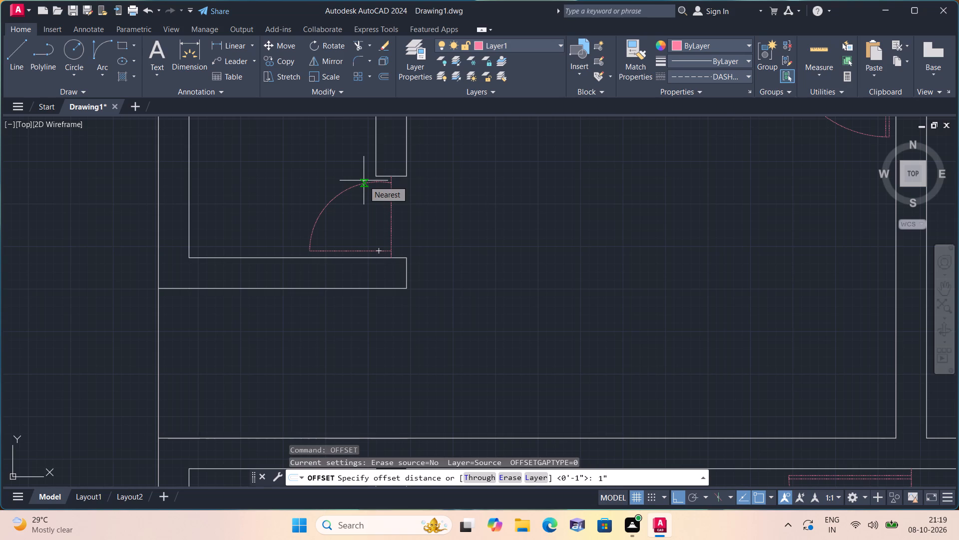
pyautogui.press('space')
pyautogui.click(371, 249)
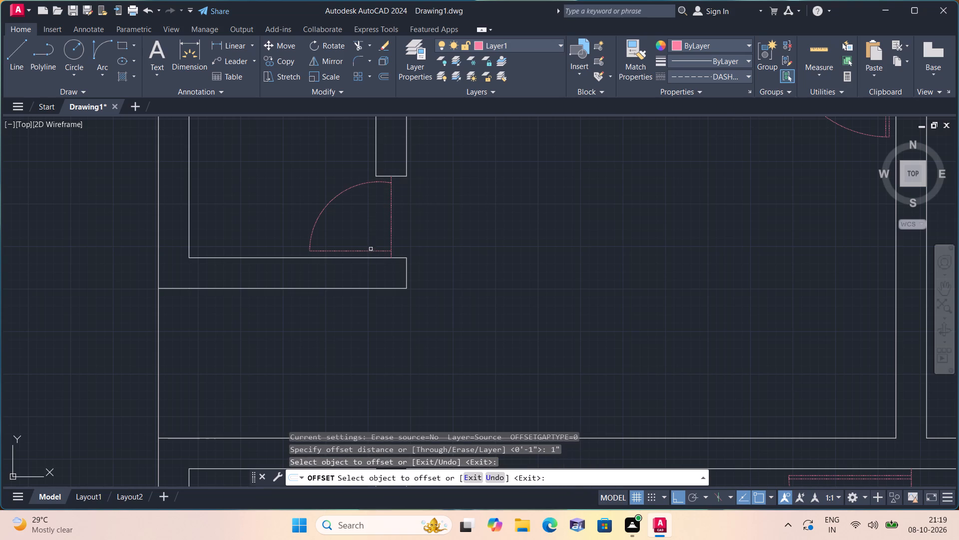
pyautogui.click(371, 251)
pyautogui.click(371, 231)
pyautogui.press('space')
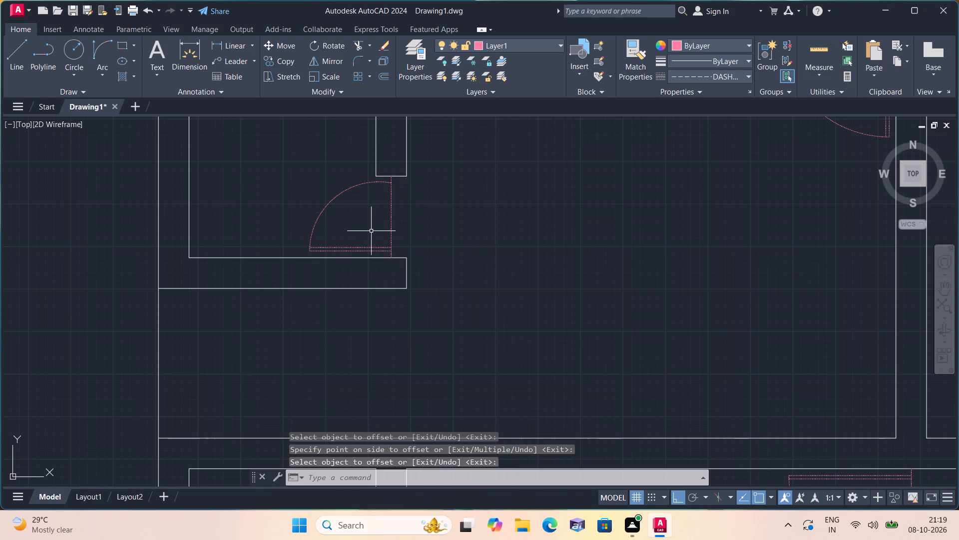
# Draw a short line across the wall between the large room and the staircase lobby, from the inner face's midpoint to the outer face.
pyautogui.scroll(-1, 371, 231)
pyautogui.moveTo(346, 231); pyautogui.dragTo(372, 334, button='middle')
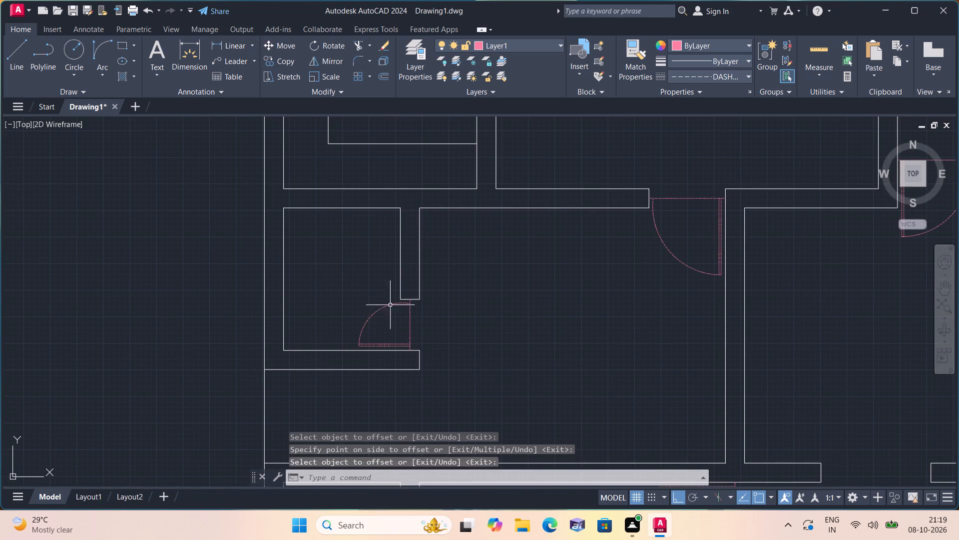
pyautogui.moveTo(428, 233); pyautogui.dragTo(430, 267, button='middle')
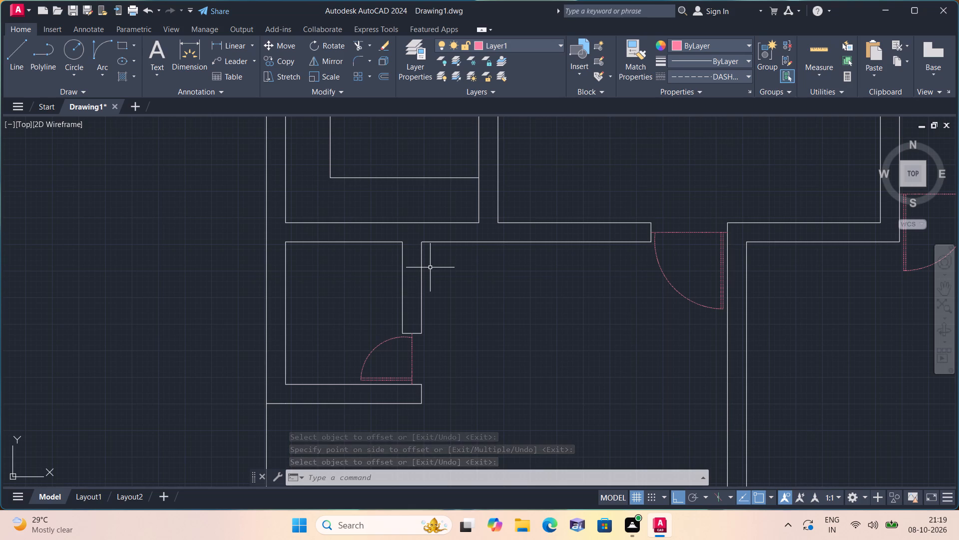
pyautogui.scroll(-1, 432, 259)
pyautogui.moveTo(432, 259); pyautogui.dragTo(394, 318, button='middle')
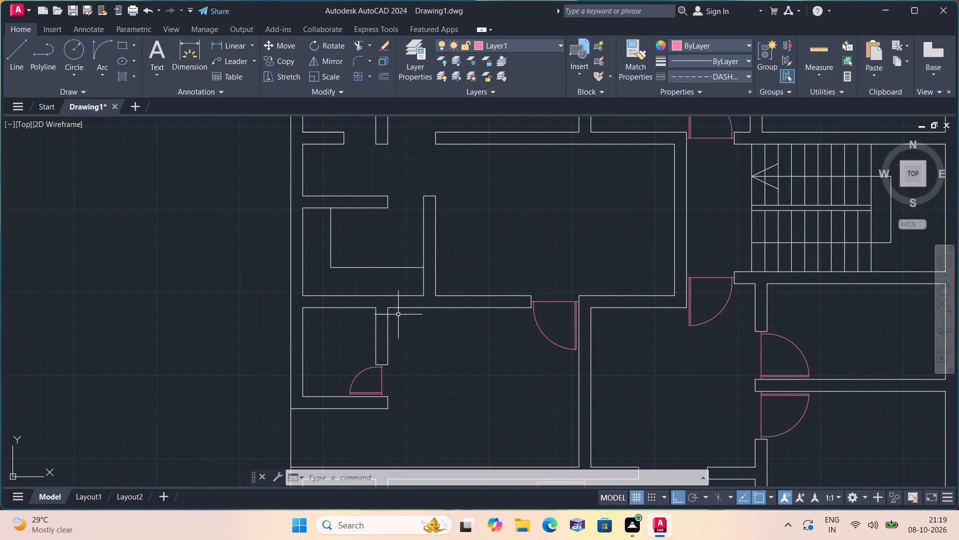
pyautogui.moveTo(479, 218); pyautogui.dragTo(455, 280, button='middle')
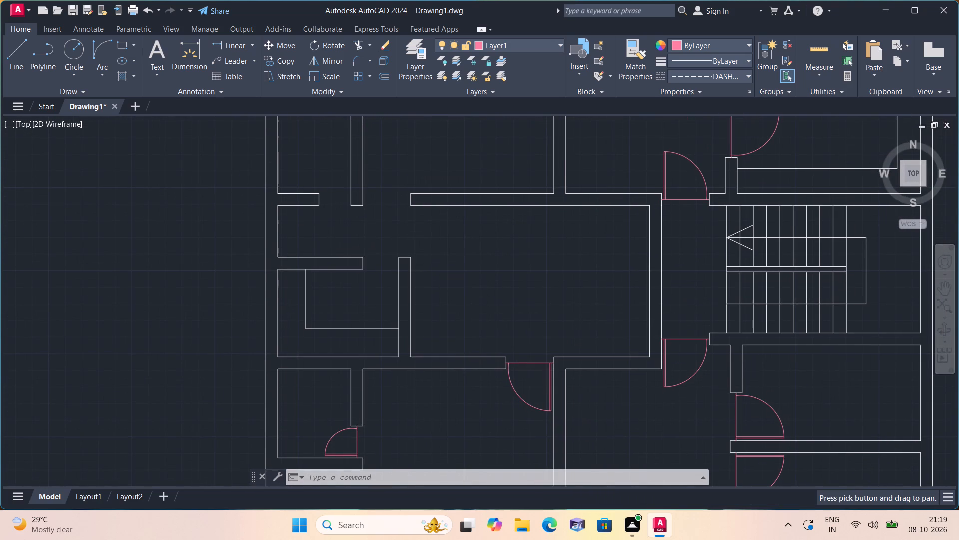
pyautogui.scroll(1, 456, 280)
pyautogui.press('l')
pyautogui.scroll(-1, 457, 280)
pyautogui.press('space')
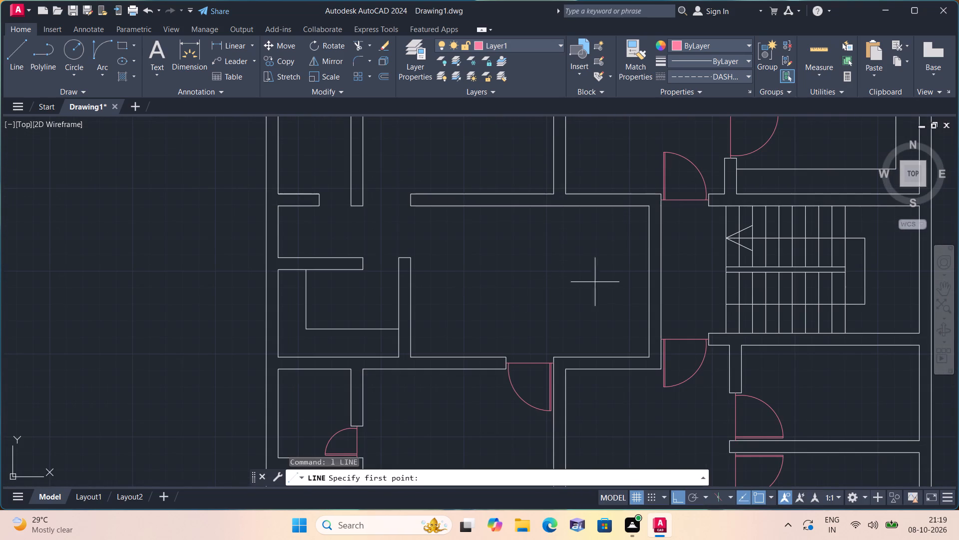
pyautogui.click(646, 280)
pyautogui.click(661, 279)
pyautogui.press('space')
# Draw a 2' line up the wall's inner face from the cross line's inner end, continuing with a 2' leaf line left into the room.
pyautogui.scroll(2, 649, 281)
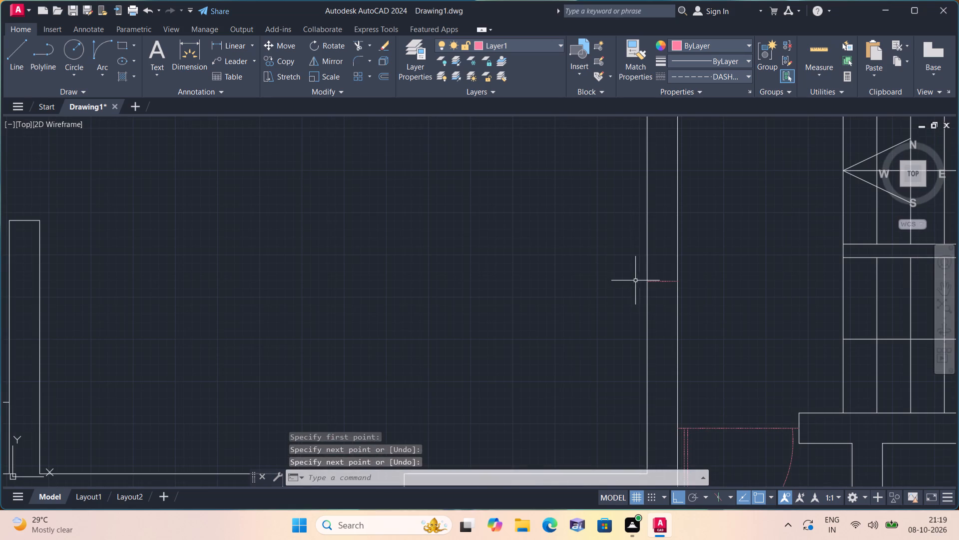
pyautogui.press('space')
pyautogui.click(649, 282)
pyautogui.moveTo(639, 252); pyautogui.dragTo(649, 299, button='middle')
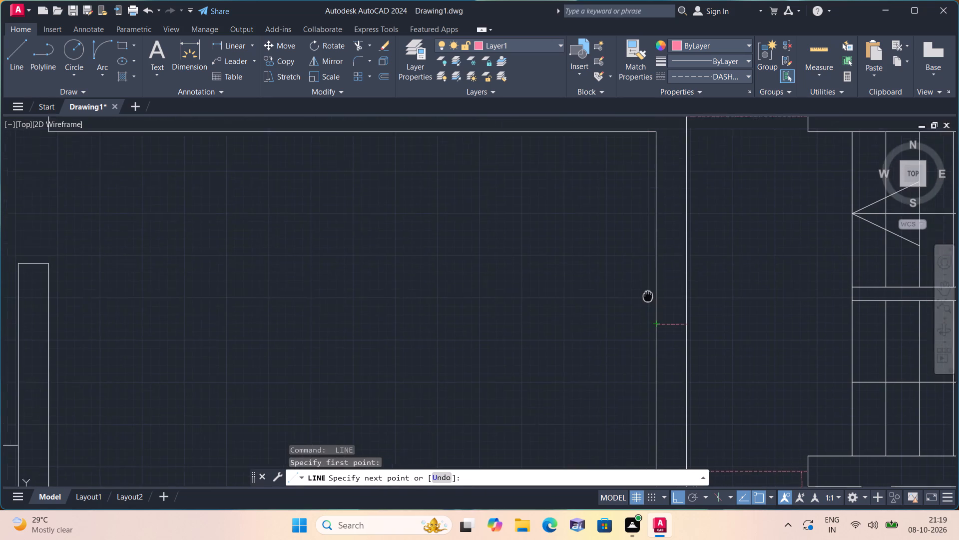
pyautogui.moveTo(649, 299); pyautogui.dragTo(651, 305, button='middle')
pyautogui.write("2'")
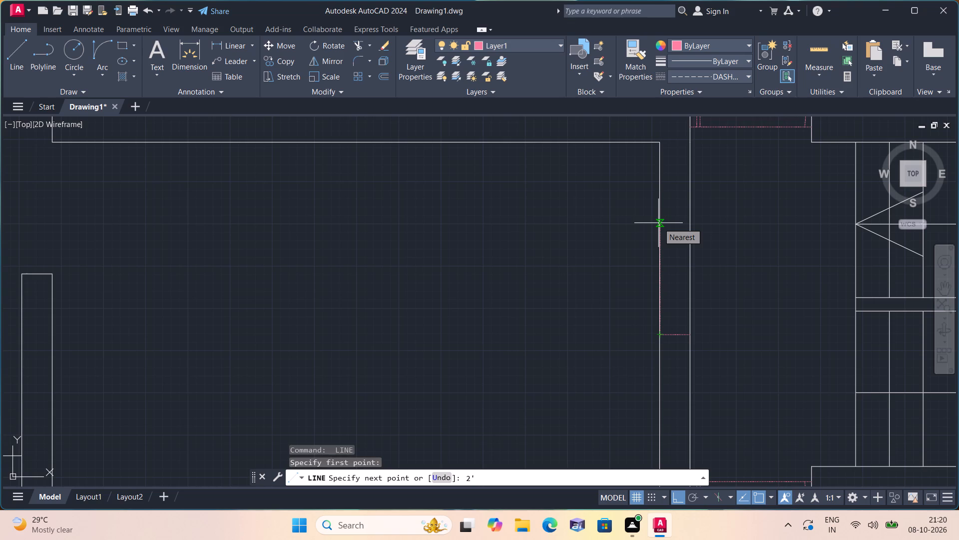
pyautogui.press('space')
pyautogui.scroll(-1, 559, 221)
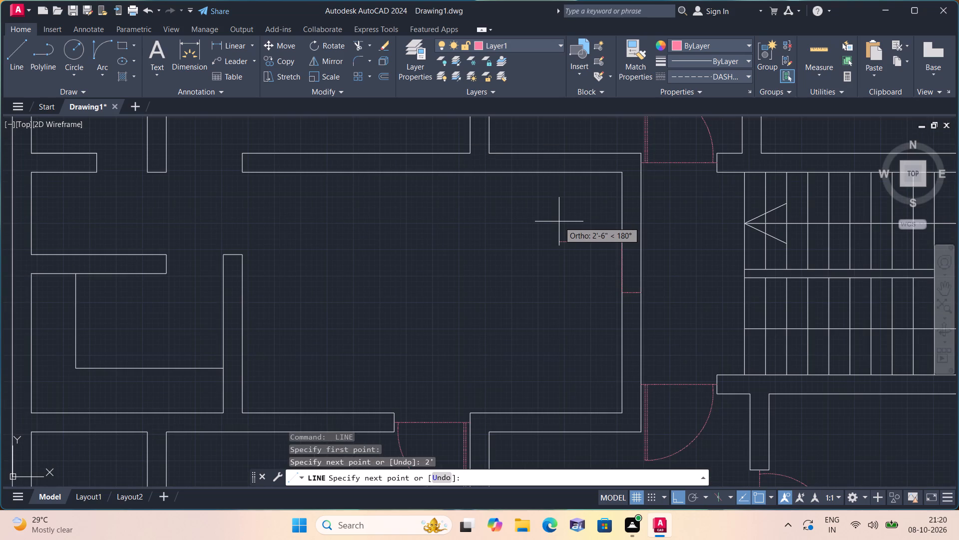
pyautogui.write("2'")
pyautogui.press('space')
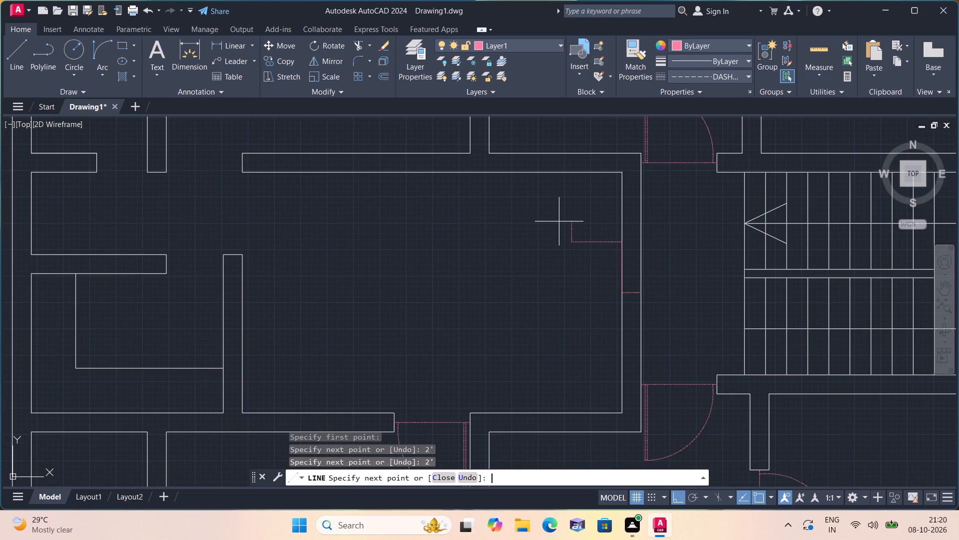
pyautogui.press('Escape')
# Draw a 2' line down the wall's inner face from the cross line's inner end, continuing with a 2' leaf line left into the room.
pyautogui.press('l')
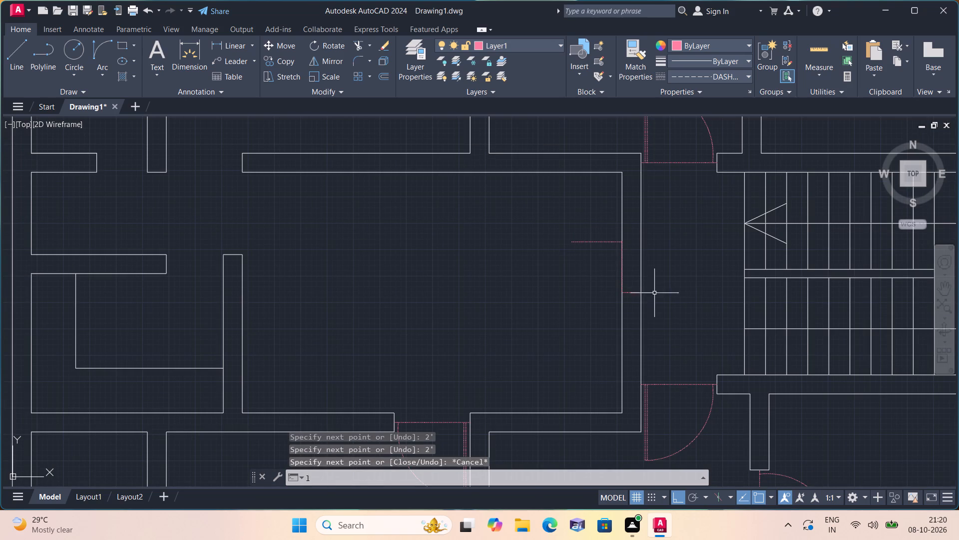
pyautogui.press('space')
pyautogui.moveTo(623, 292); pyautogui.dragTo(622, 305)
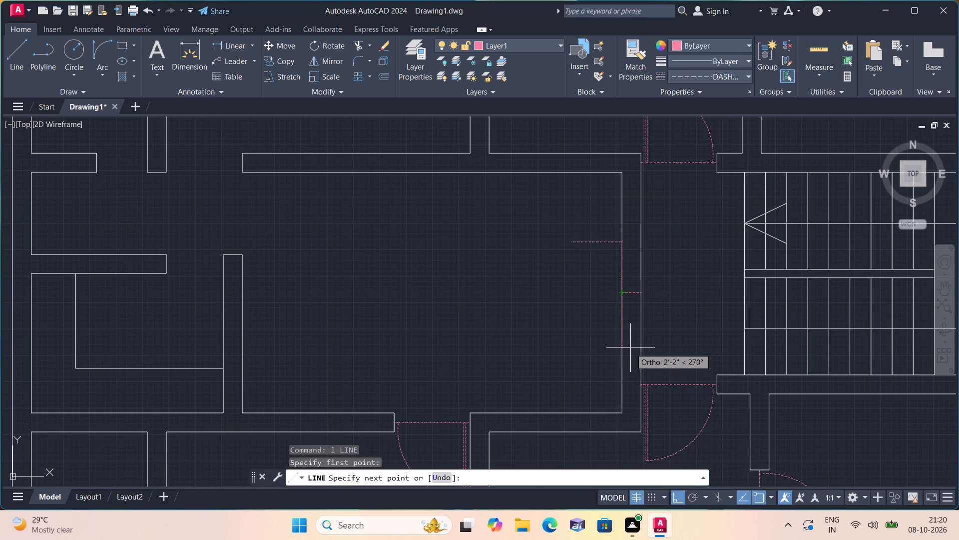
pyautogui.write("2'")
pyautogui.press('space')
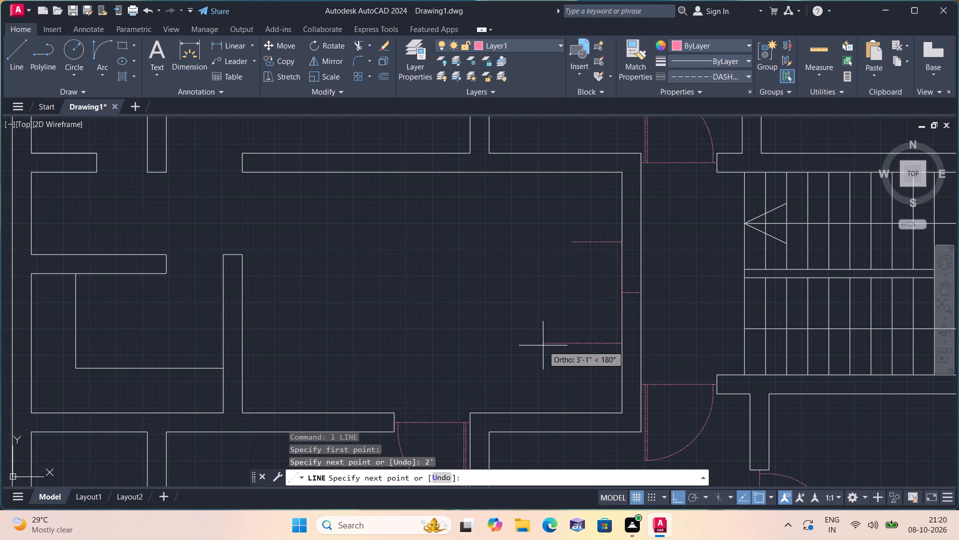
pyautogui.press('2')
pyautogui.write("'")
pyautogui.press('space')
pyautogui.press('Escape')
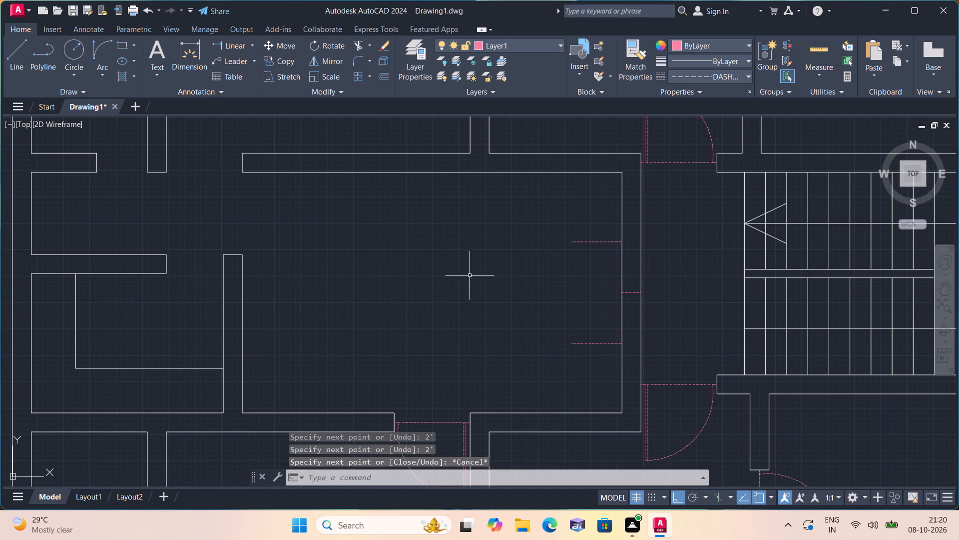
# Draw a start-end-direction swing arc from the lower leaf line's left end to the cross line's inner end, bulging up and left.
pyautogui.click(97, 72)
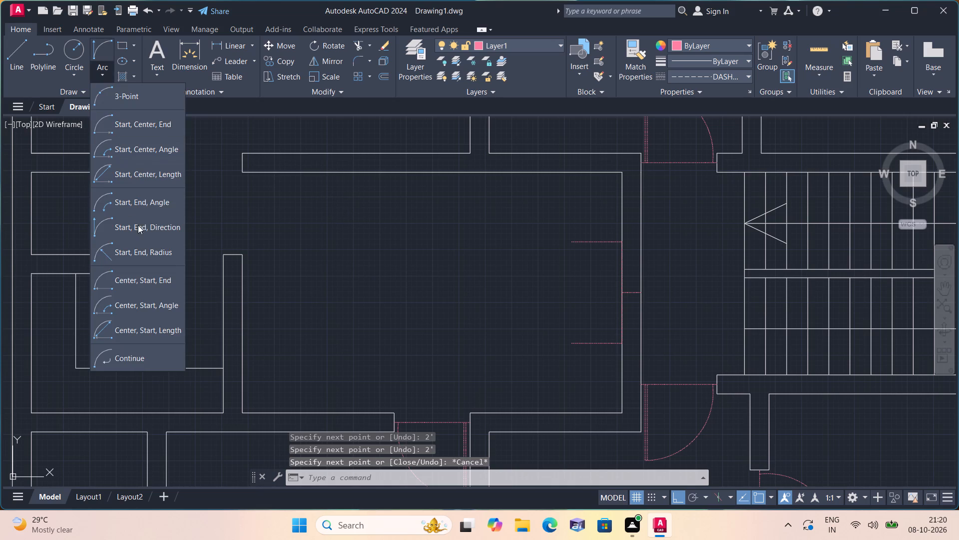
pyautogui.click(142, 226)
pyautogui.click(570, 344)
pyautogui.scroll(1, 600, 300)
pyautogui.click(629, 289)
pyautogui.click(598, 285)
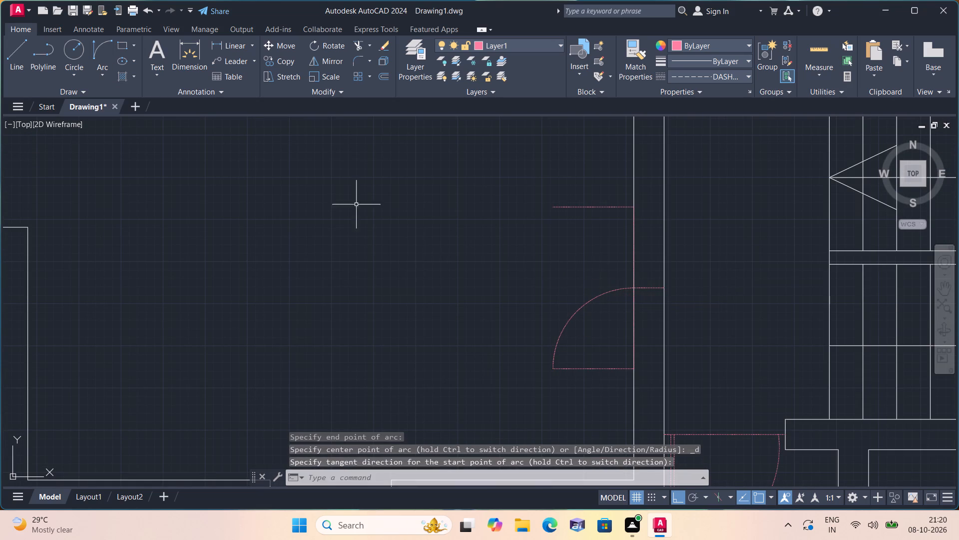
# Draw a start-end-direction swing arc from the upper leaf line's left end to the cross line's inner end, bulging down and left.
pyautogui.click(99, 71)
pyautogui.click(142, 218)
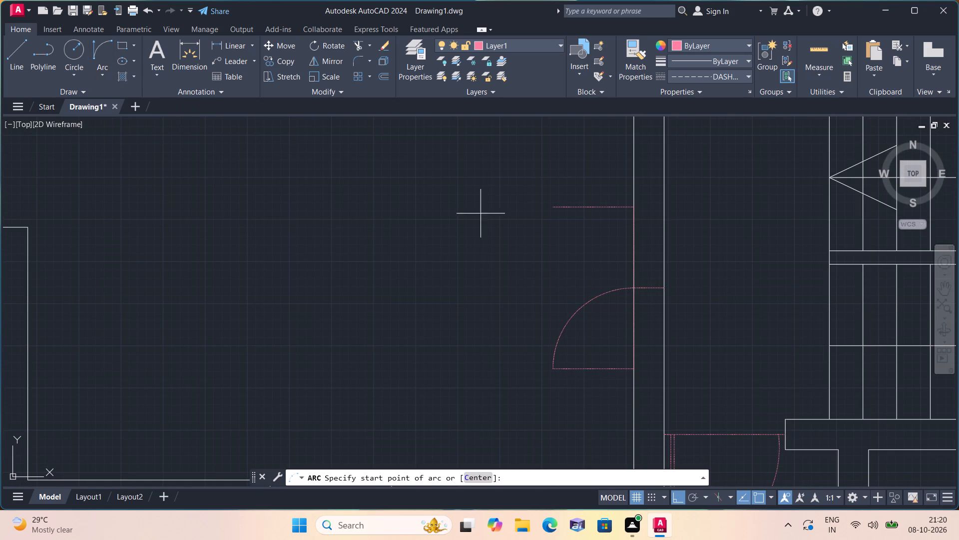
pyautogui.click(554, 204)
pyautogui.click(636, 288)
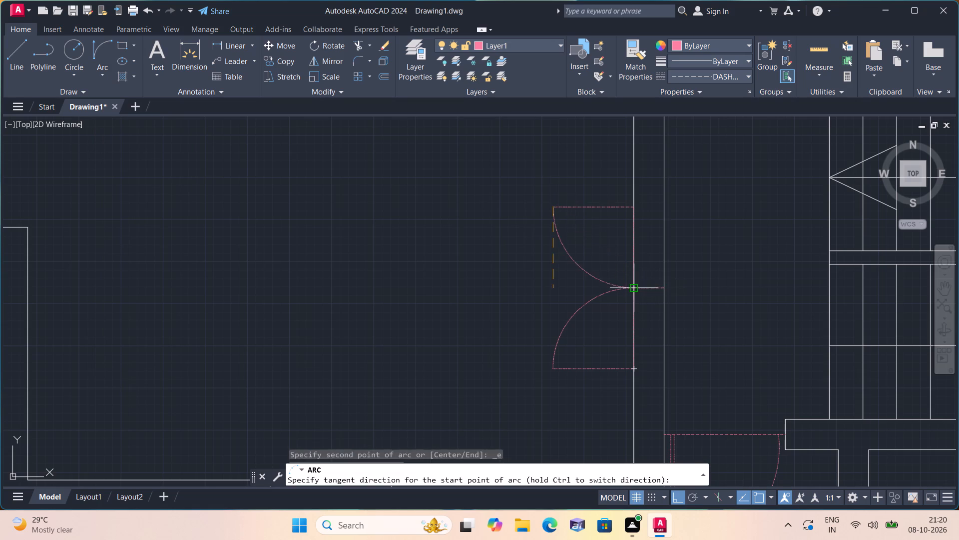
pyautogui.click(506, 276)
pyautogui.scroll(-1, 506, 276)
pyautogui.scroll(1, 506, 276)
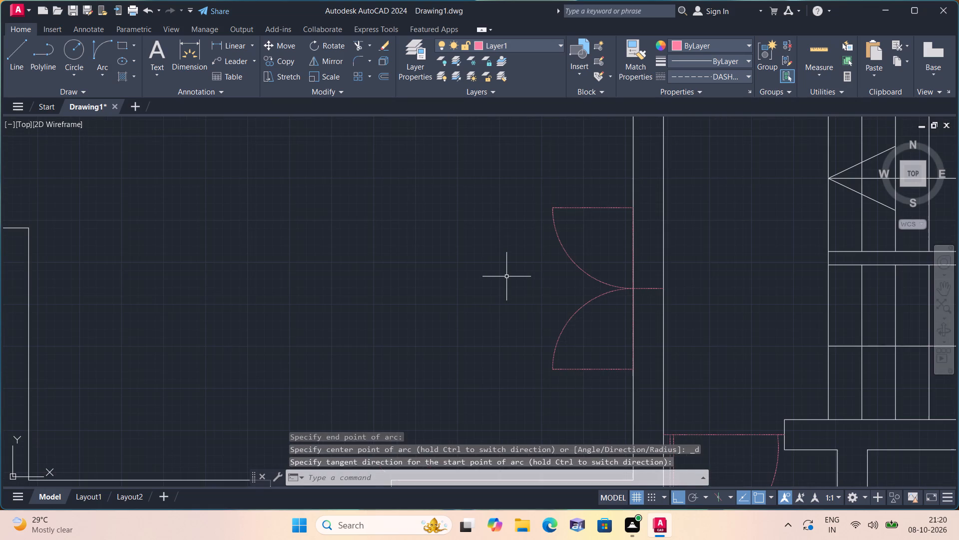
# Trim the wall's inner face between the upper and lower leaf lines, on both sides of the cross line, to open the double door.
pyautogui.write('trim')
pyautogui.press('space')
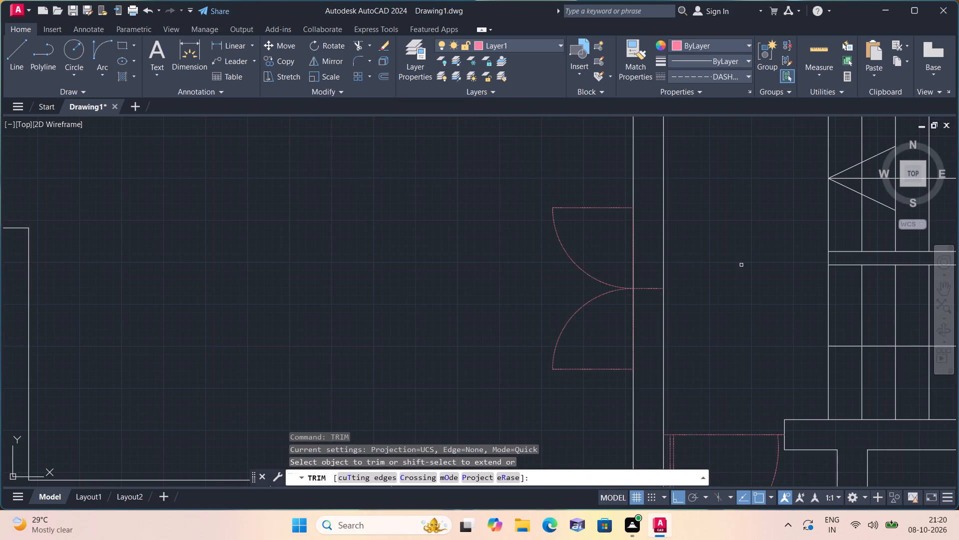
pyautogui.click(635, 237)
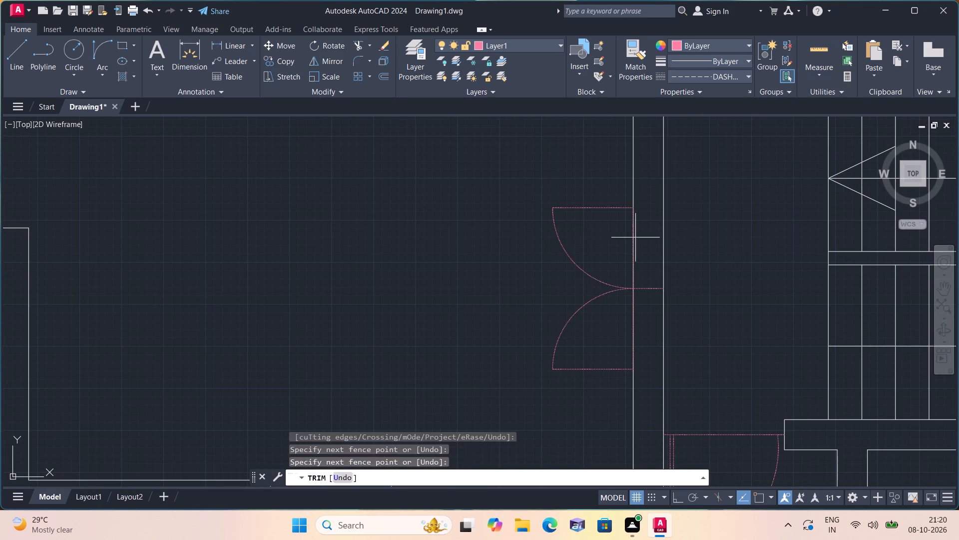
pyautogui.click(628, 234)
pyautogui.click(635, 294)
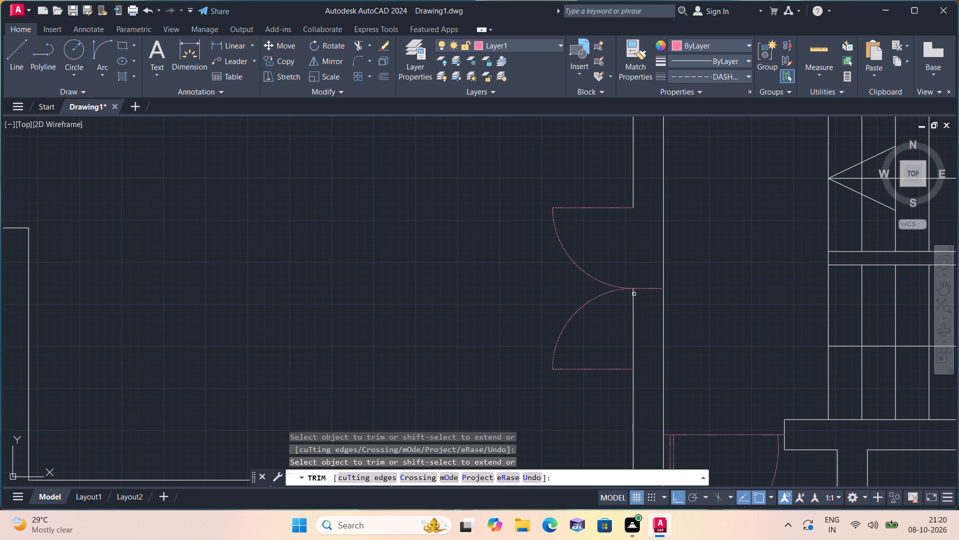
pyautogui.click(633, 297)
pyautogui.scroll(-1, 647, 317)
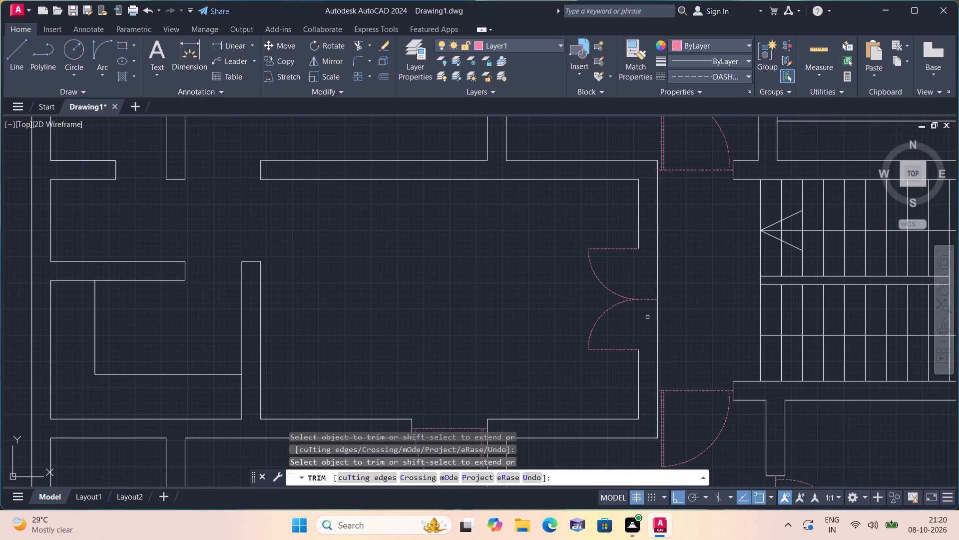
pyautogui.scroll(-1, 647, 317)
pyautogui.scroll(1, 647, 317)
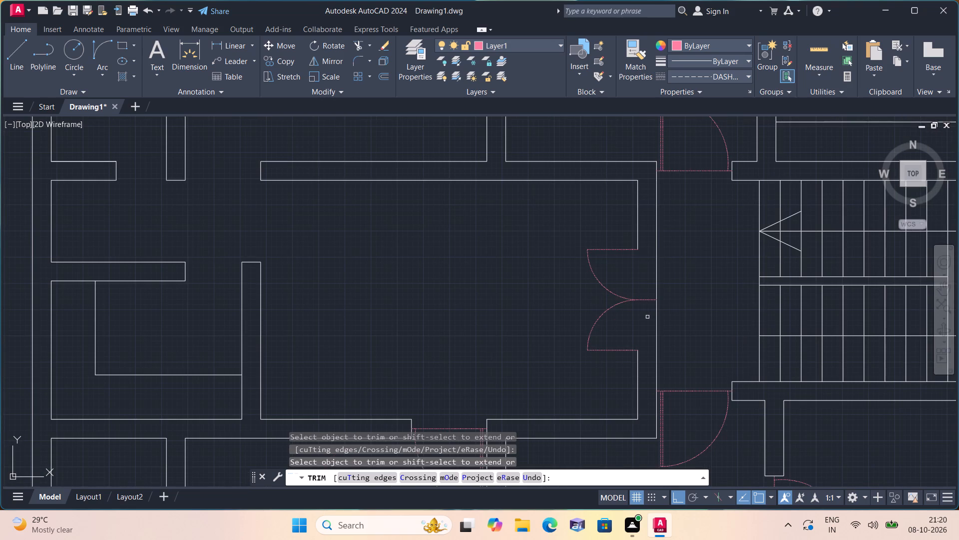
pyautogui.scroll(1, 647, 317)
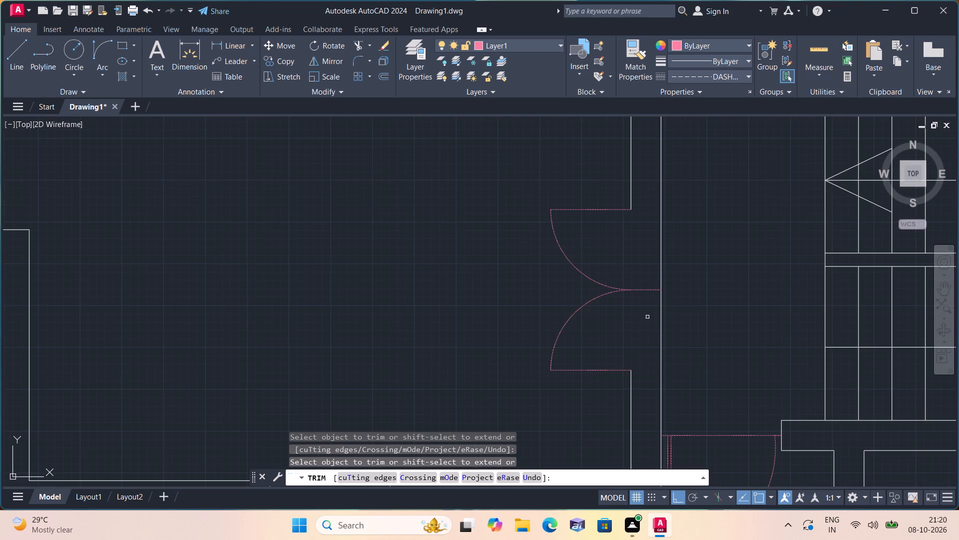
pyautogui.scroll(-1, 647, 317)
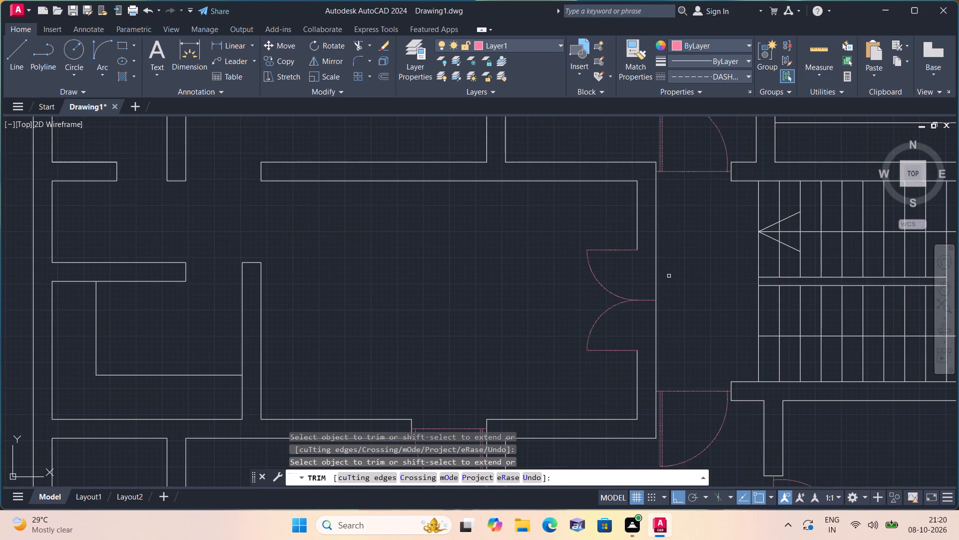
pyautogui.press('l')
pyautogui.press('space')
pyautogui.press('Escape')
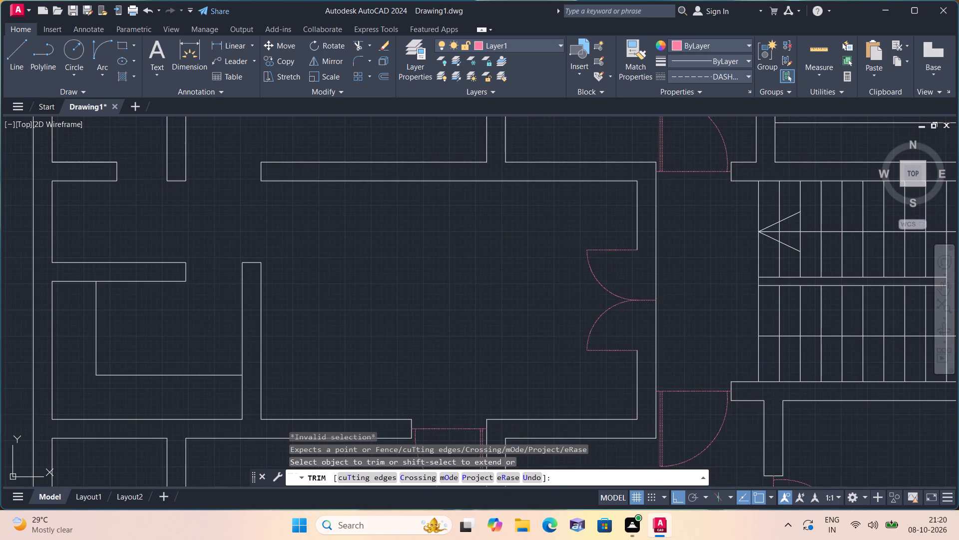
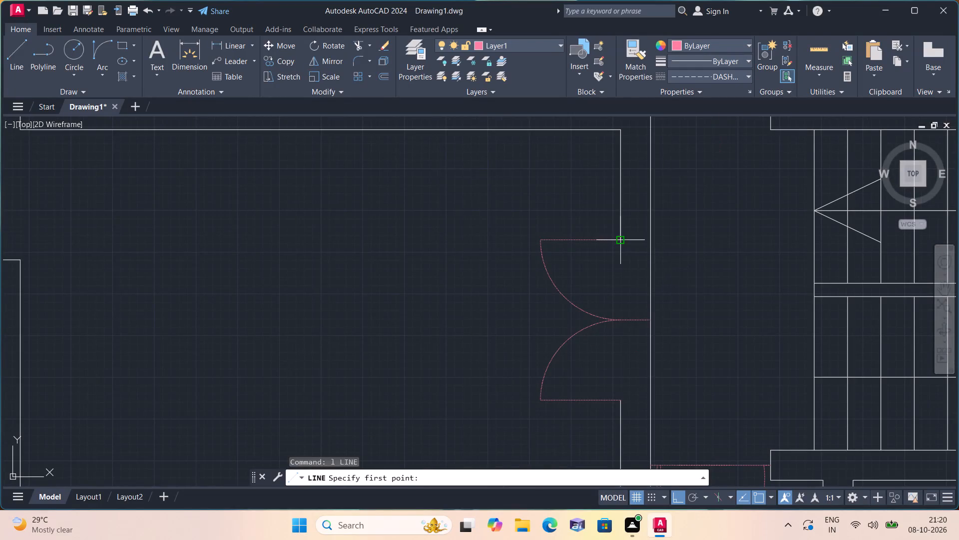
# Draw two lines across the wall thickness, extending the double door's upper and lower leaf lines to the wall's outer face.
pyautogui.click(620, 241)
pyautogui.click(649, 244)
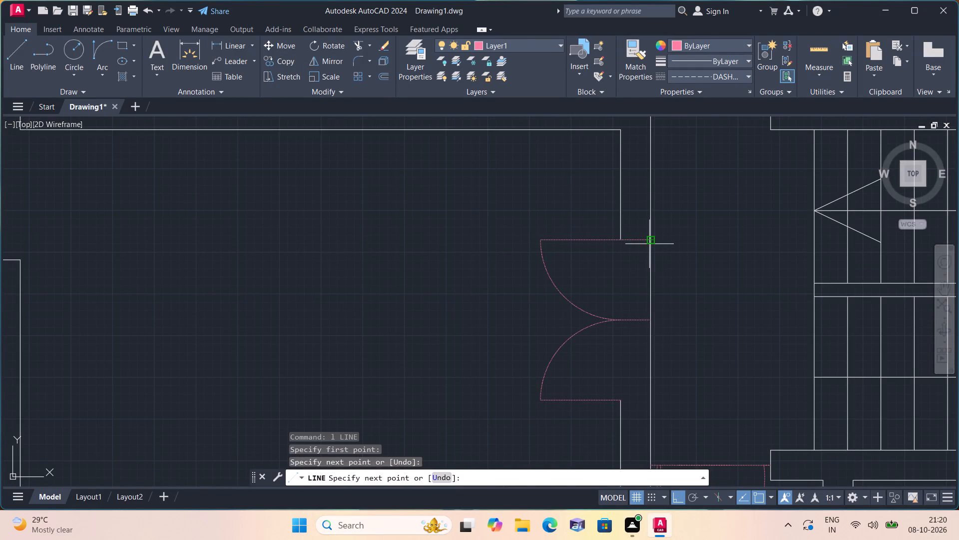
pyautogui.press('space')
pyautogui.moveTo(680, 263); pyautogui.dragTo(685, 232, button='middle')
pyautogui.press('space')
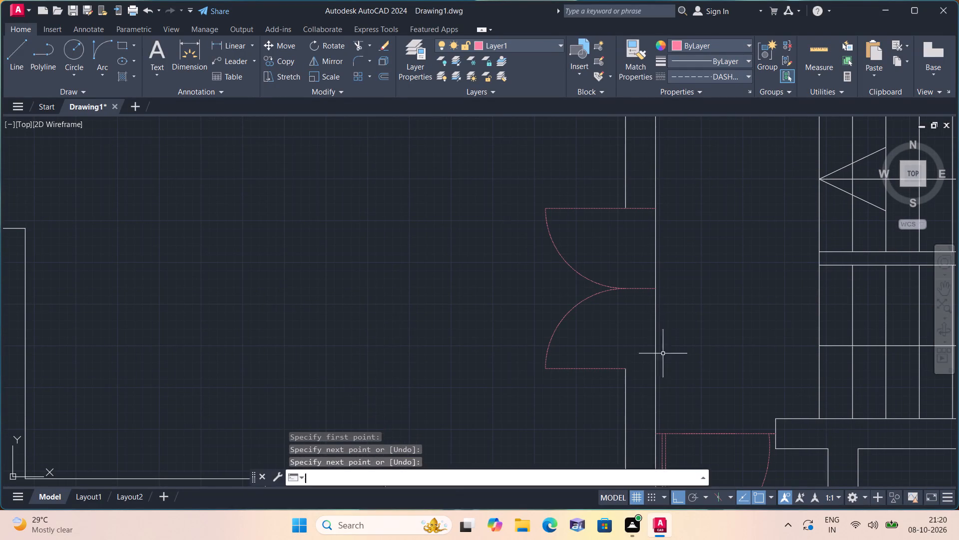
pyautogui.click(623, 367)
pyautogui.click(658, 369)
pyautogui.press('space')
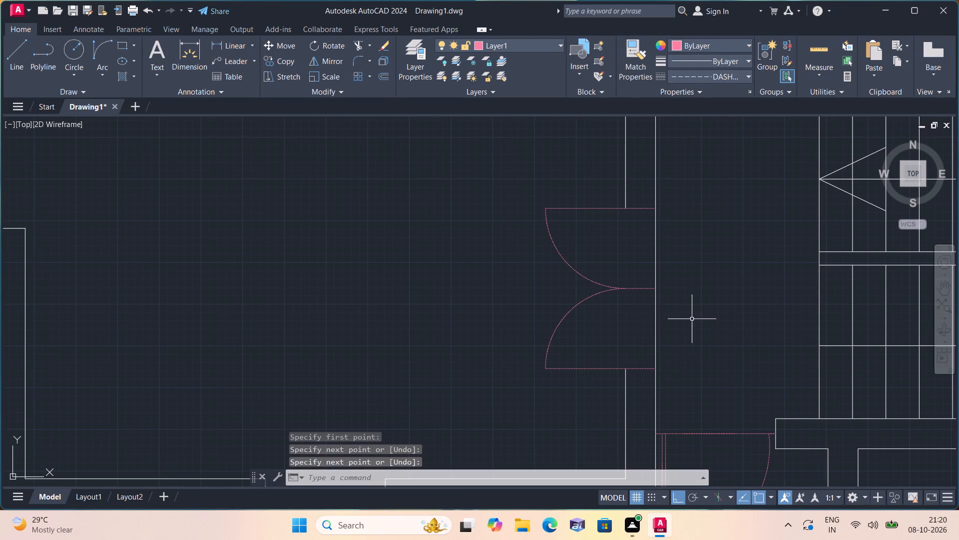
# Trim the wall's outer face between the upper and lower jamb lines, on both sides of the centre cross line.
pyautogui.write('trim')
pyautogui.press('space')
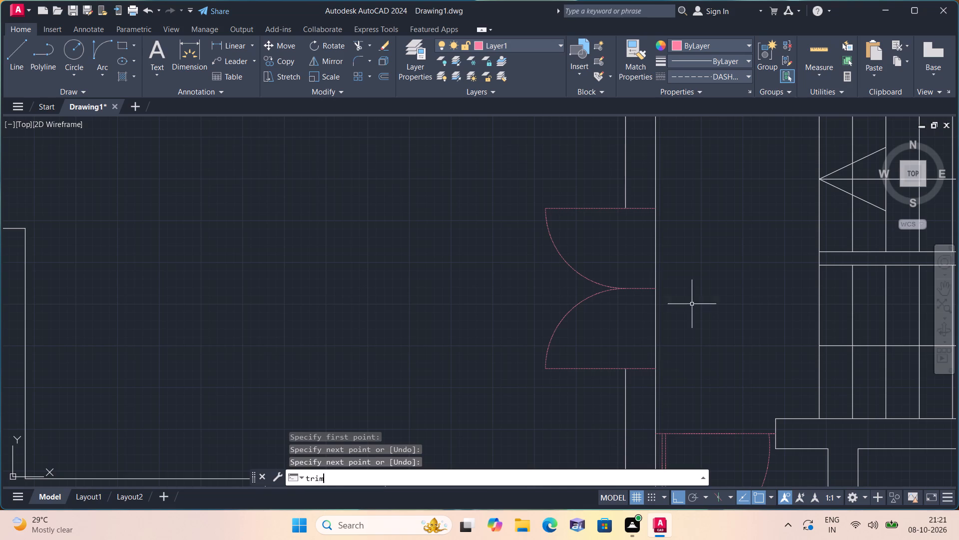
pyautogui.click(635, 319)
pyautogui.click(681, 321)
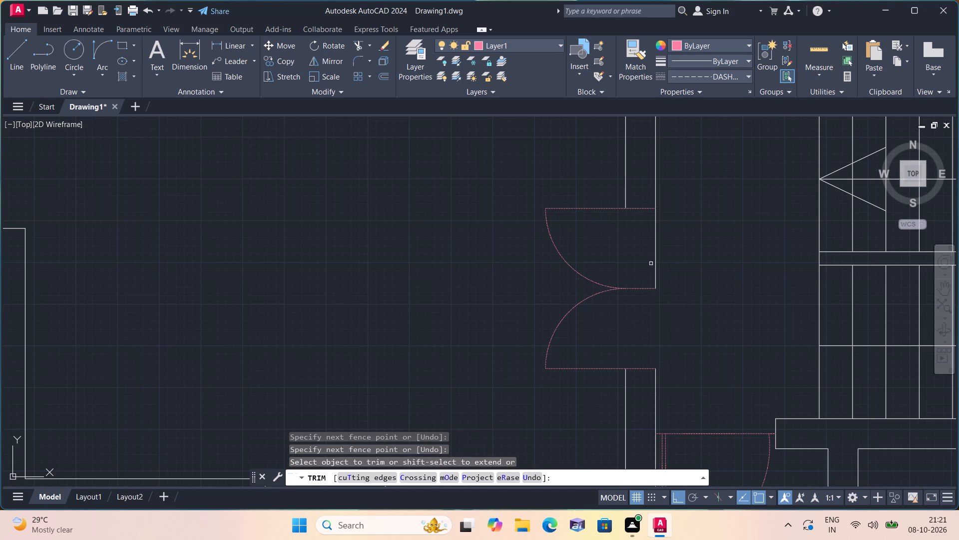
pyautogui.click(638, 258)
pyautogui.click(684, 265)
pyautogui.press('space')
# Draw a closing line along the wall's outer face from the upper jamb line's end to the lower jamb line's end.
pyautogui.write('l')
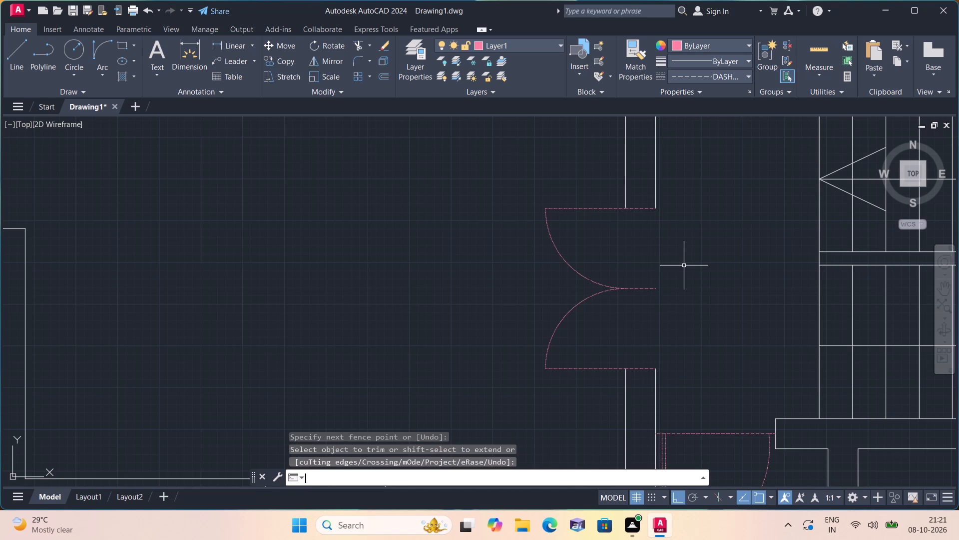
pyautogui.press('space')
pyautogui.moveTo(653, 210); pyautogui.dragTo(652, 216)
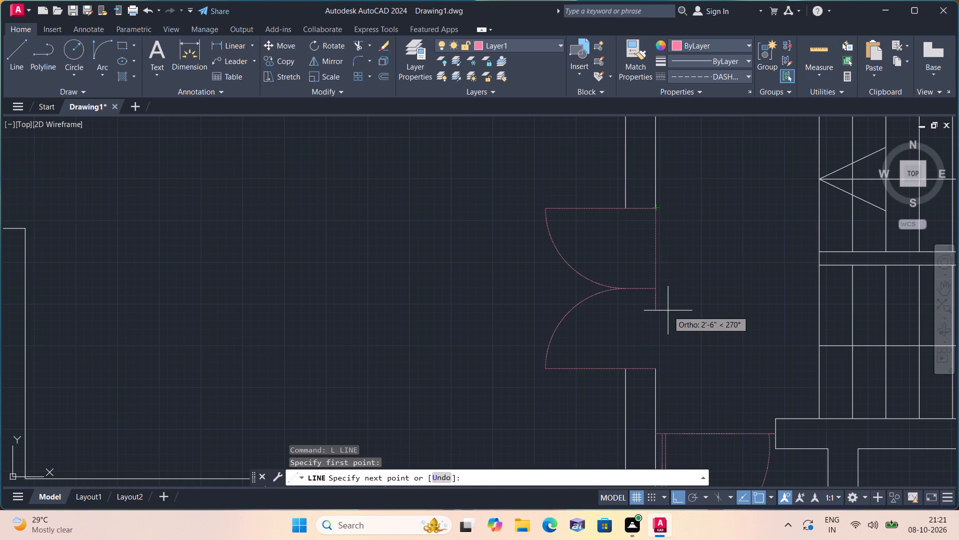
pyautogui.scroll(-1, 668, 310)
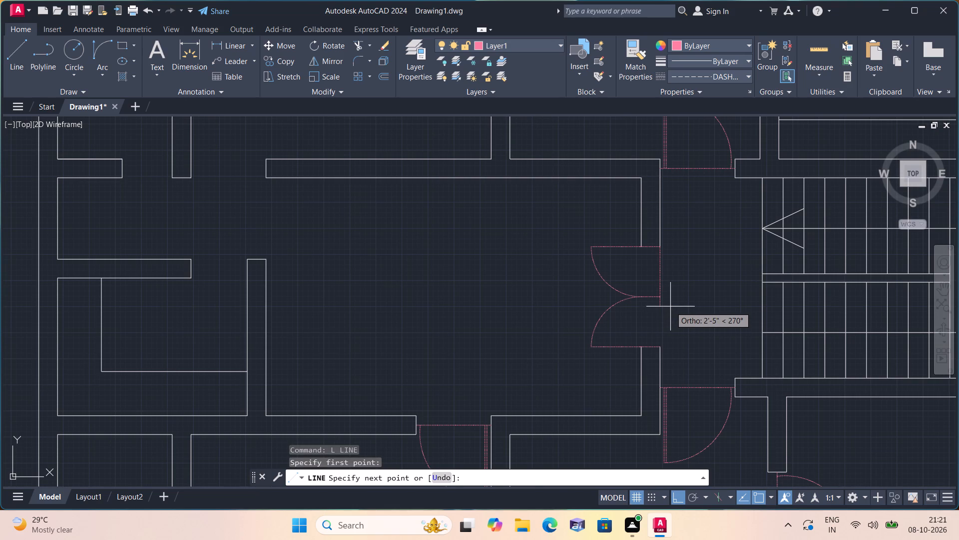
pyautogui.scroll(1, 671, 296)
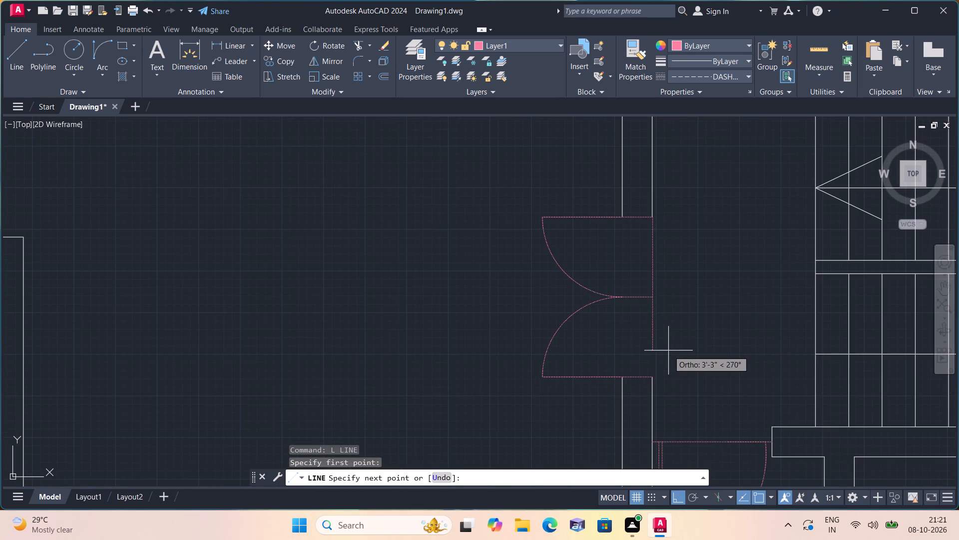
pyautogui.click(656, 373)
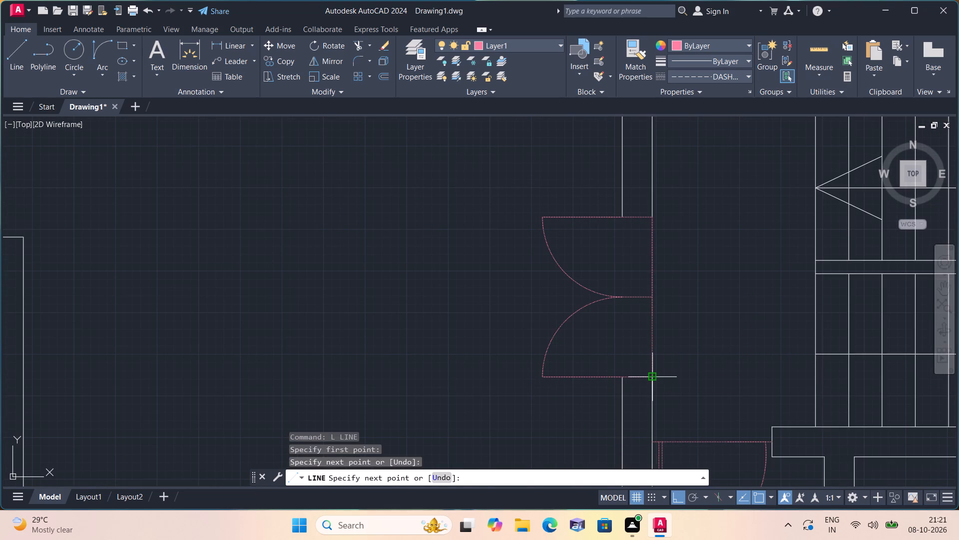
pyautogui.press('space')
# Offset the double door's upper and lower leaf lines and their wall-thickness extensions 1" inward, toward the centre of the opening.
pyautogui.scroll(-1, 644, 295)
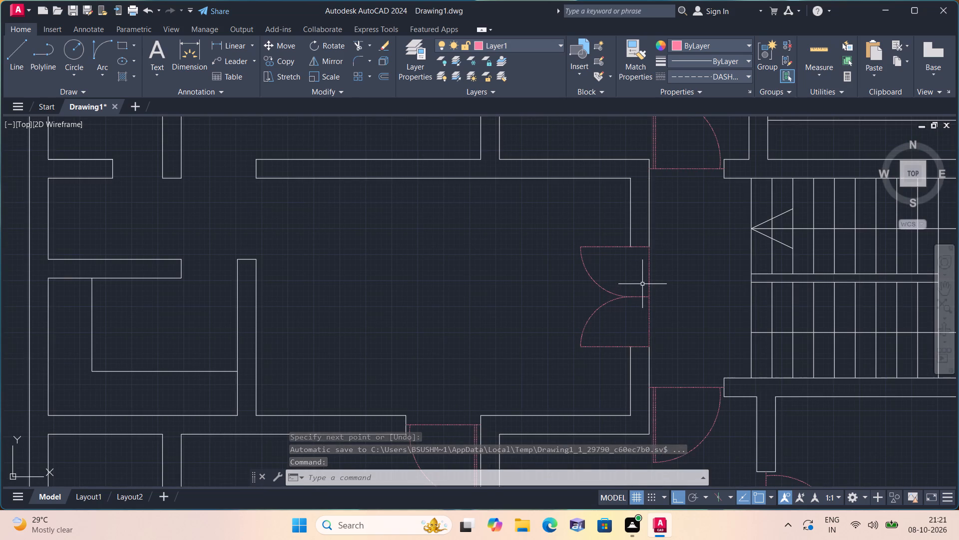
pyautogui.scroll(-1, 642, 284)
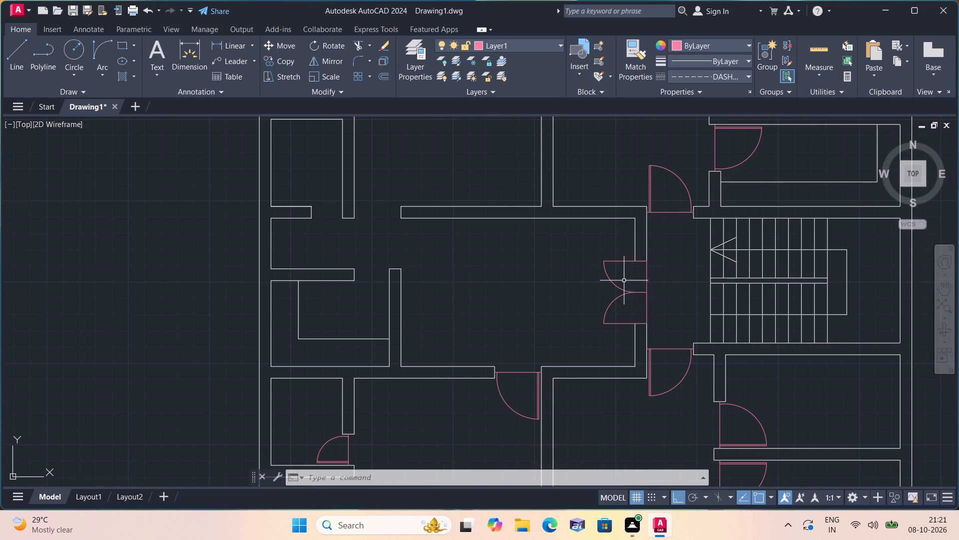
pyautogui.scroll(1, 624, 280)
pyautogui.moveTo(624, 280); pyautogui.dragTo(639, 319, button='middle')
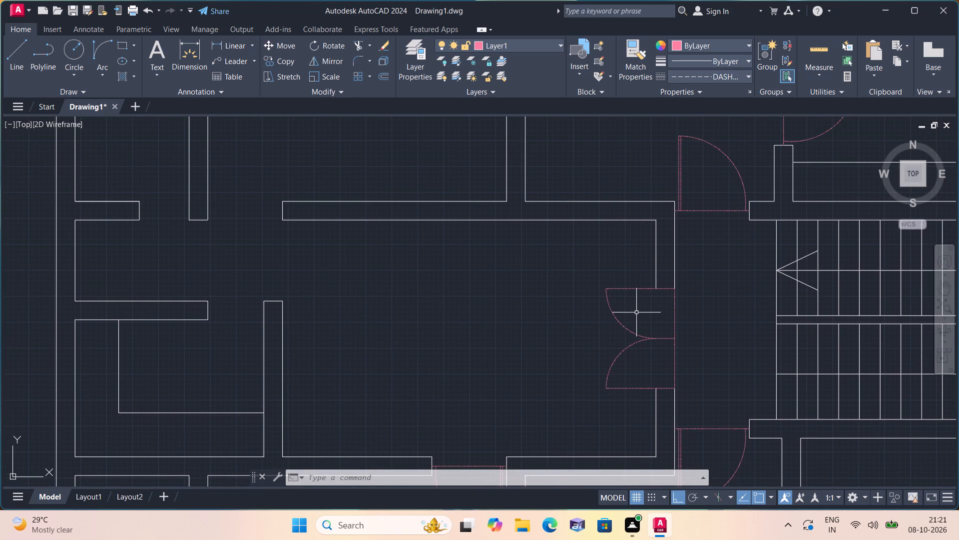
pyautogui.write('offset 1"')
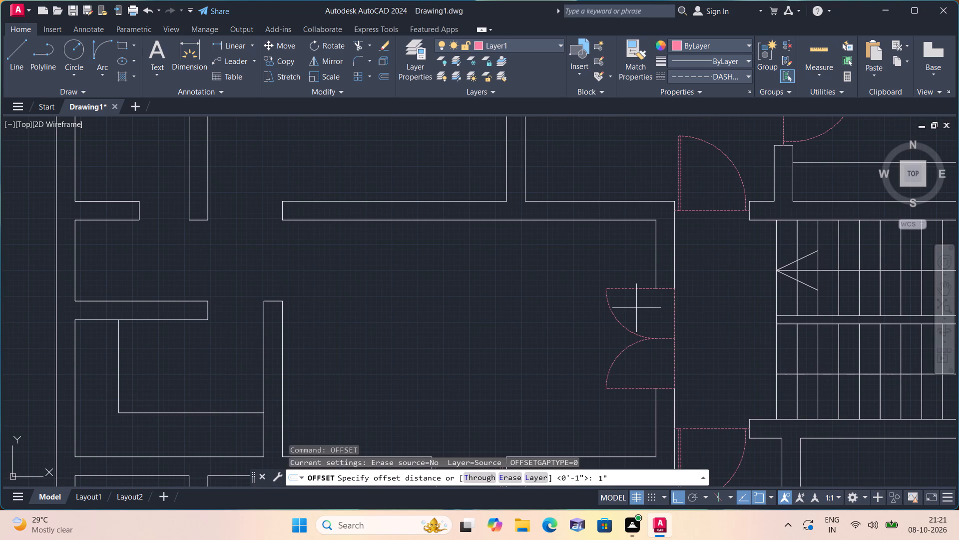
pyautogui.press('space')
pyautogui.scroll(1, 648, 268)
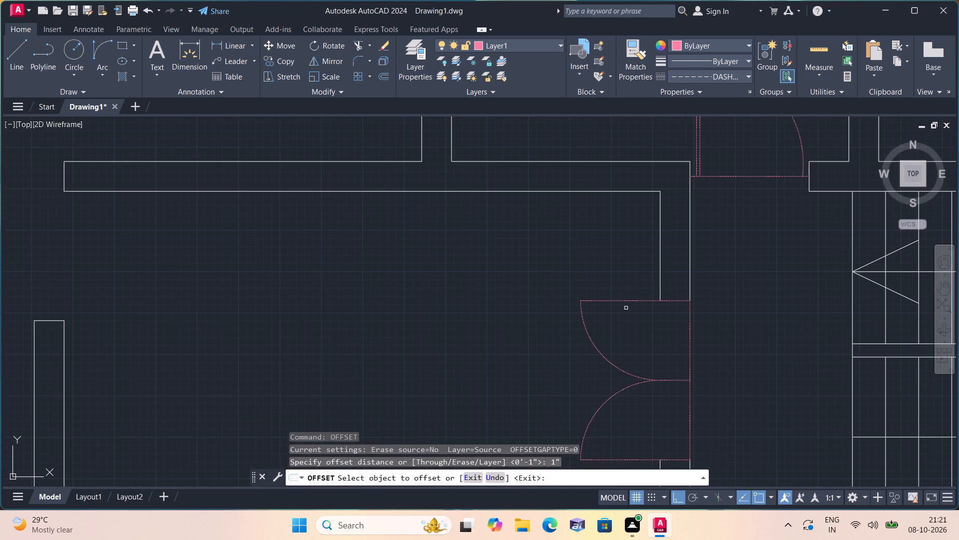
pyautogui.click(622, 302)
pyautogui.click(624, 314)
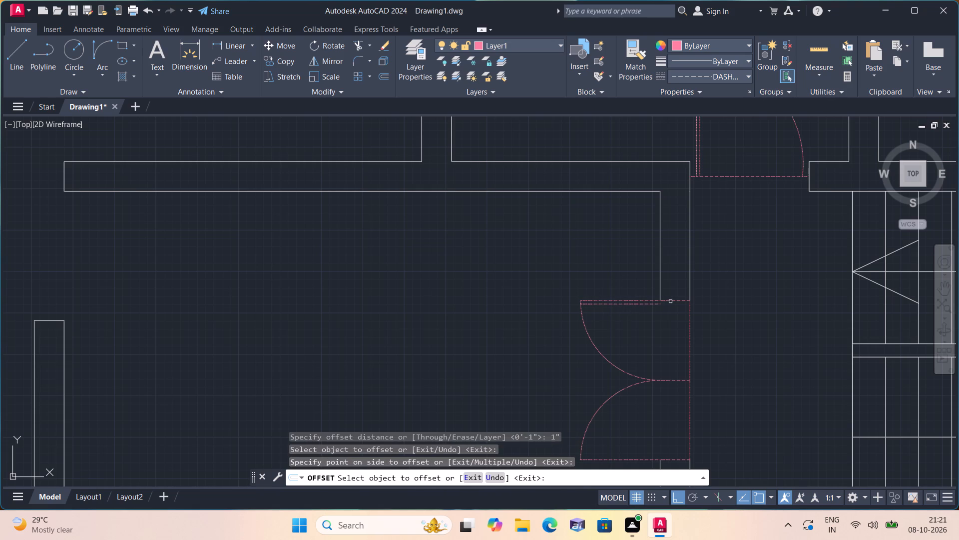
pyautogui.click(670, 301)
pyautogui.click(672, 320)
pyautogui.moveTo(668, 353); pyautogui.dragTo(648, 273, button='middle')
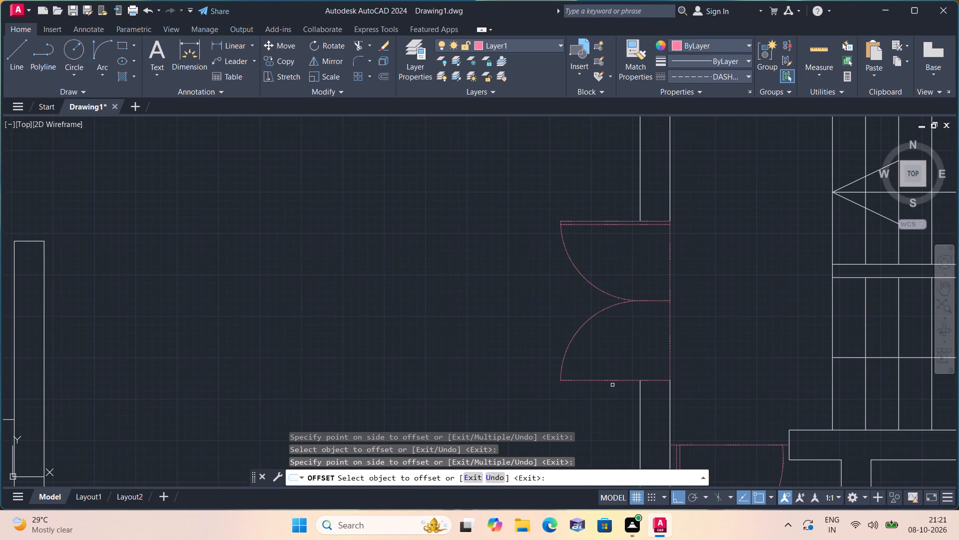
pyautogui.click(611, 382)
pyautogui.click(619, 353)
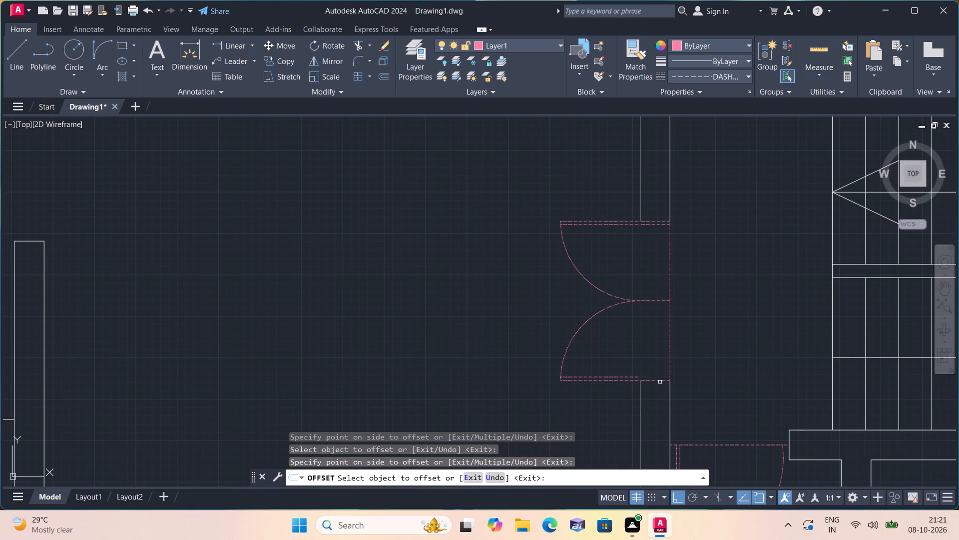
pyautogui.click(660, 382)
pyautogui.click(655, 363)
pyautogui.press('space')
# Examine the whole floor plan for door openings that still have no door symbol.
pyautogui.scroll(-2, 674, 336)
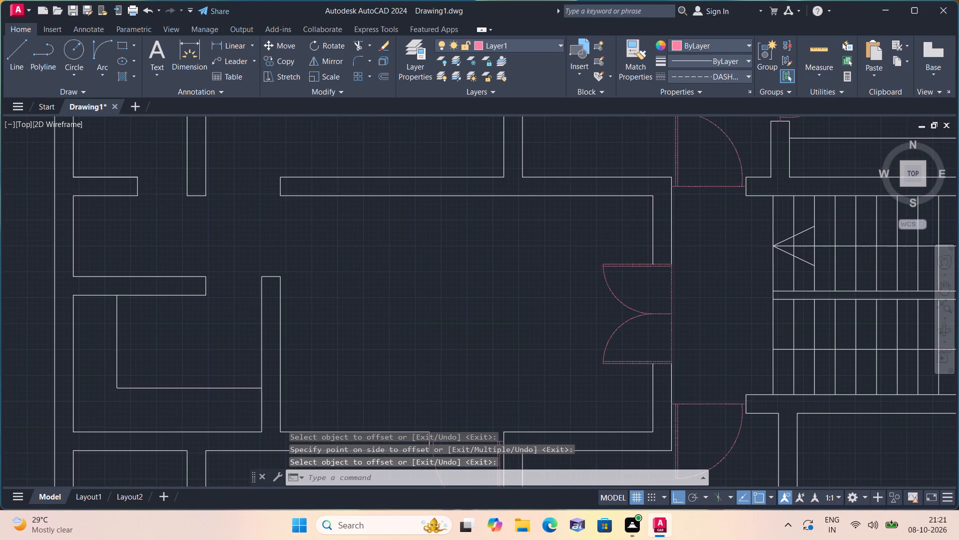
pyautogui.scroll(-2, 682, 303)
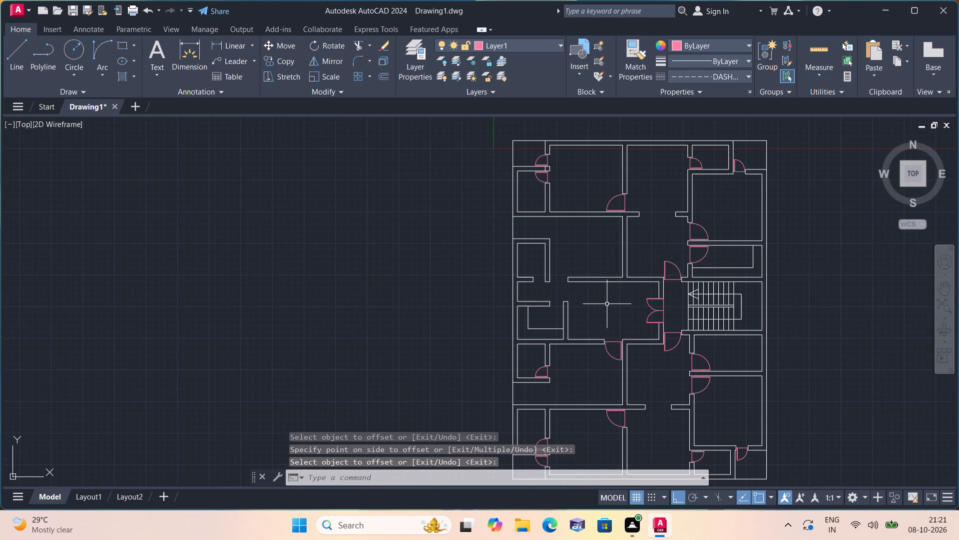
pyautogui.scroll(-1, 607, 304)
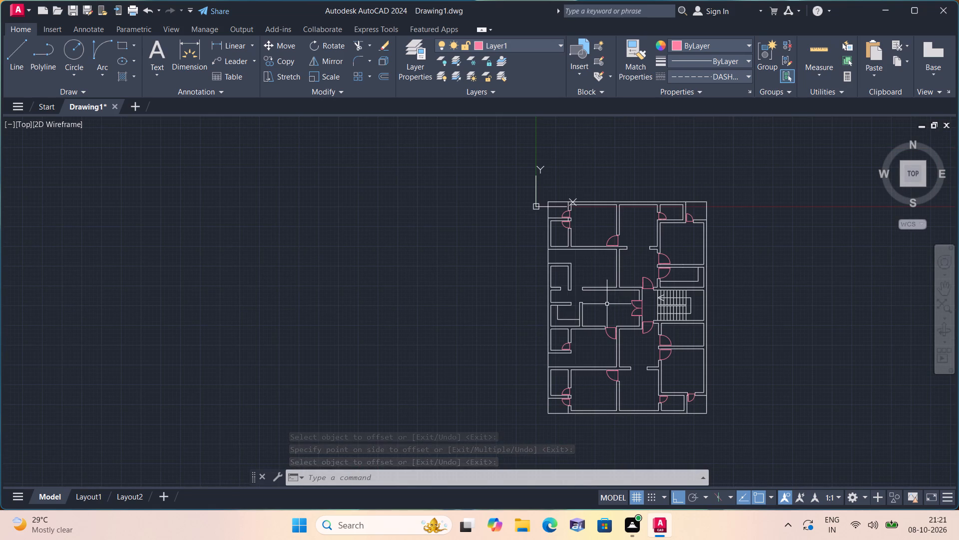
pyautogui.moveTo(607, 304); pyautogui.dragTo(609, 382, button='middle')
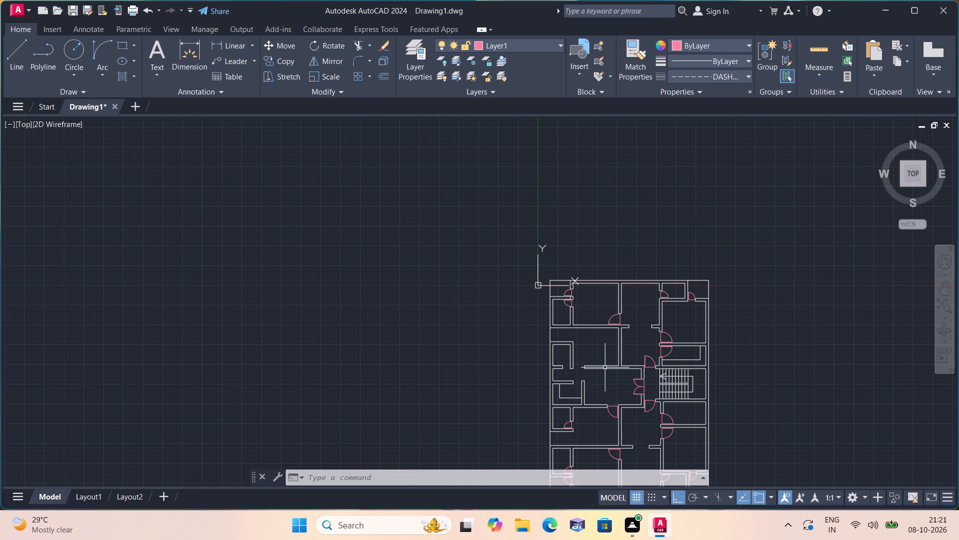
pyautogui.moveTo(605, 367); pyautogui.dragTo(593, 306, button='middle')
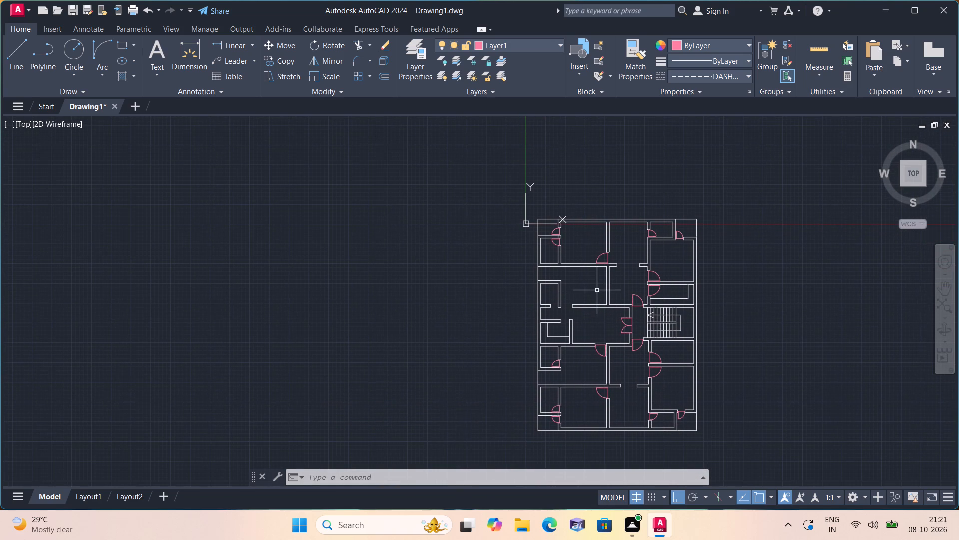
pyautogui.scroll(1, 587, 330)
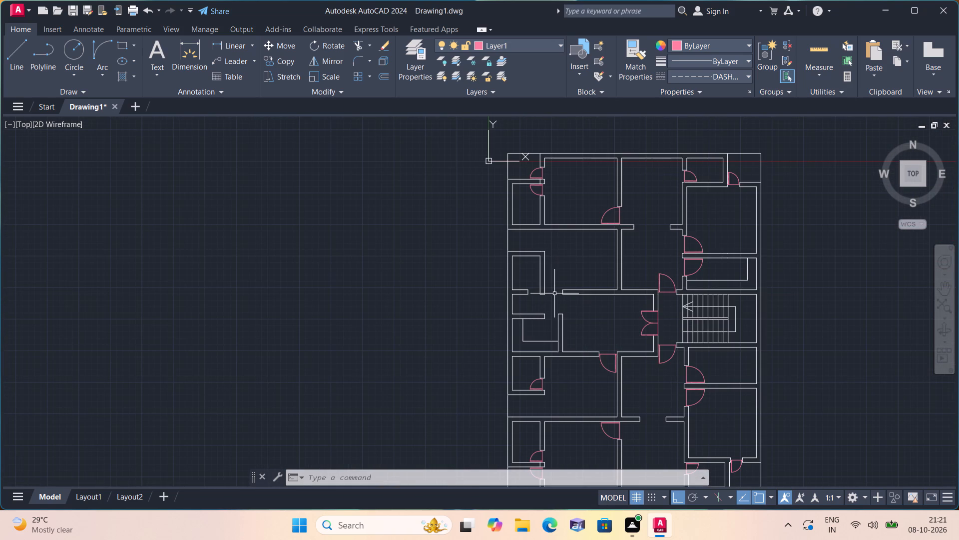
pyautogui.moveTo(556, 295); pyautogui.dragTo(549, 260, button='middle')
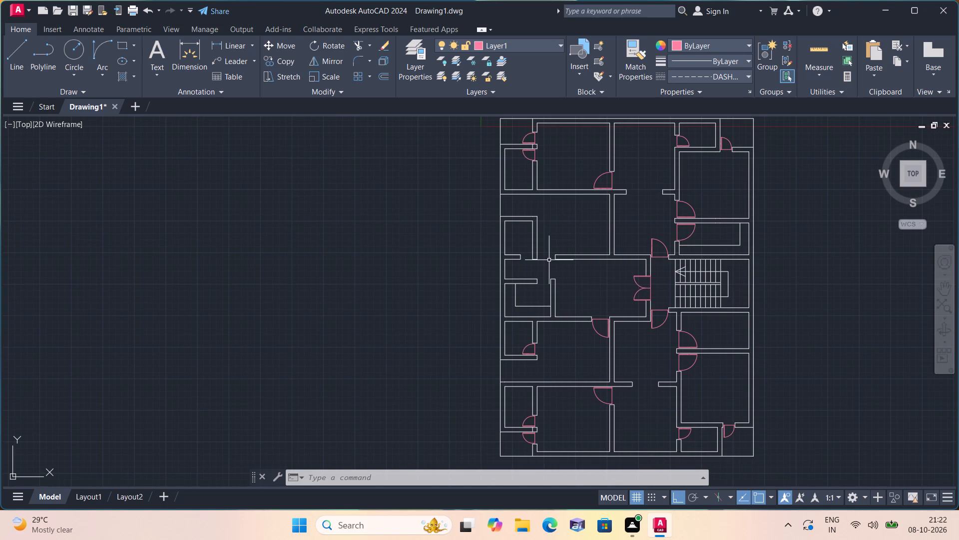
pyautogui.scroll(2, 549, 260)
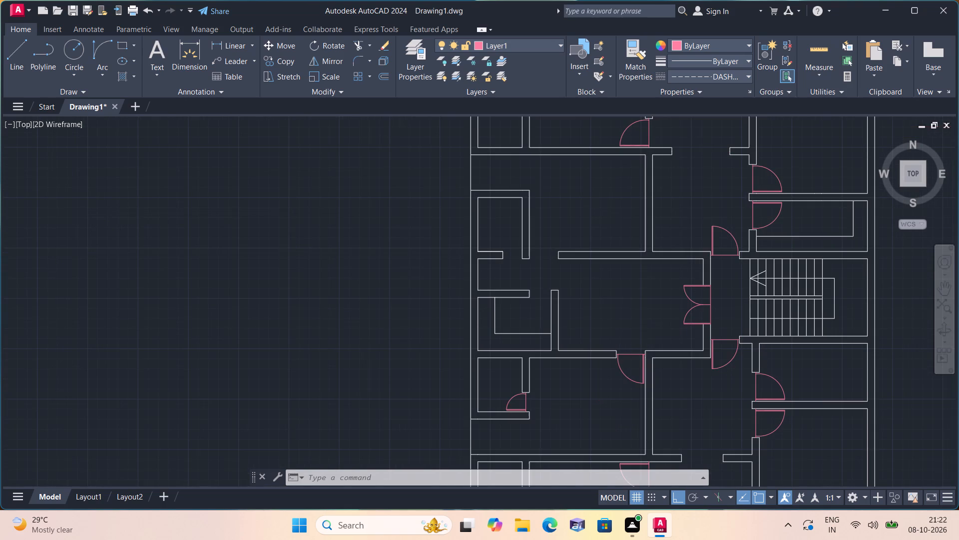
pyautogui.scroll(-1, 549, 260)
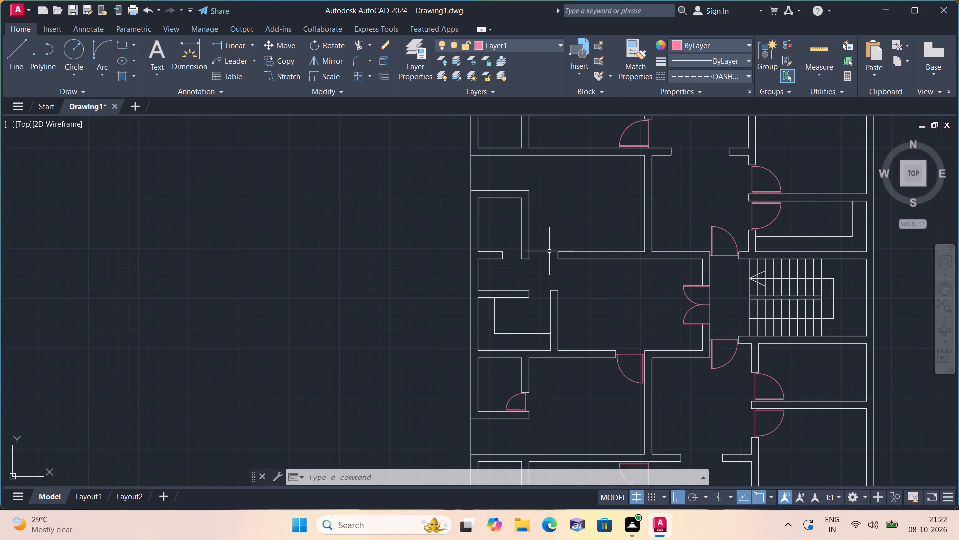
# Draw a 2" line rightward from the midpoint of the short wall's end into the small room's opening, west of the large room.
pyautogui.press('l')
pyautogui.press('space')
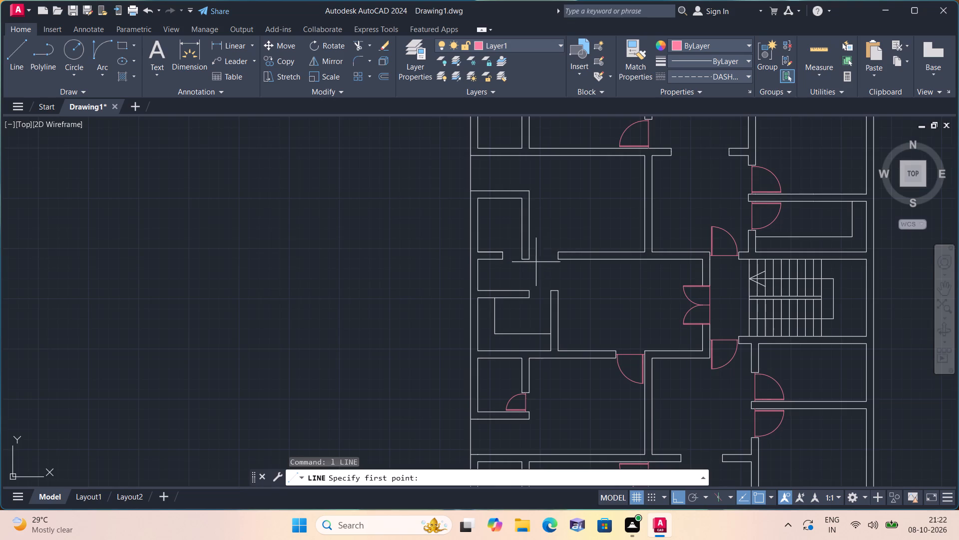
pyautogui.scroll(2, 521, 262)
pyautogui.click(472, 244)
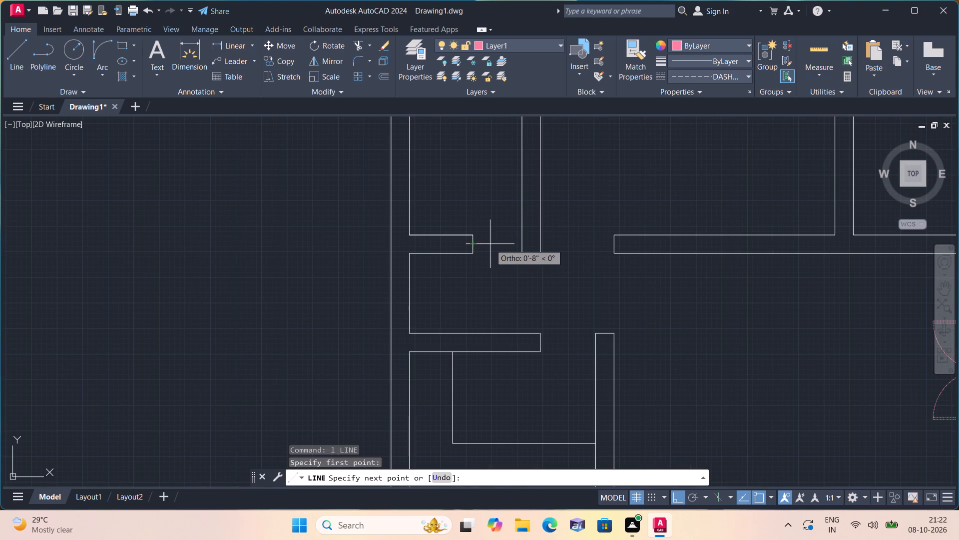
pyautogui.write('2"')
pyautogui.press('space')
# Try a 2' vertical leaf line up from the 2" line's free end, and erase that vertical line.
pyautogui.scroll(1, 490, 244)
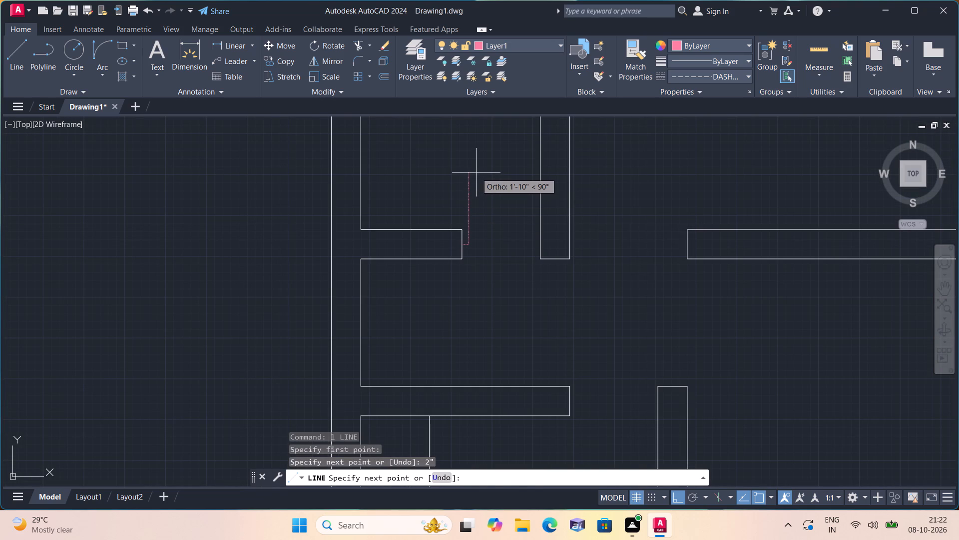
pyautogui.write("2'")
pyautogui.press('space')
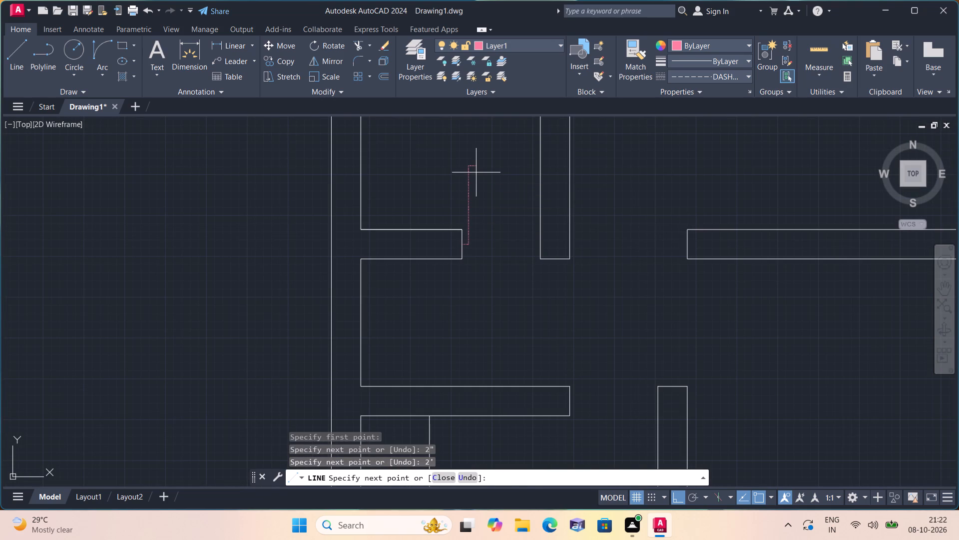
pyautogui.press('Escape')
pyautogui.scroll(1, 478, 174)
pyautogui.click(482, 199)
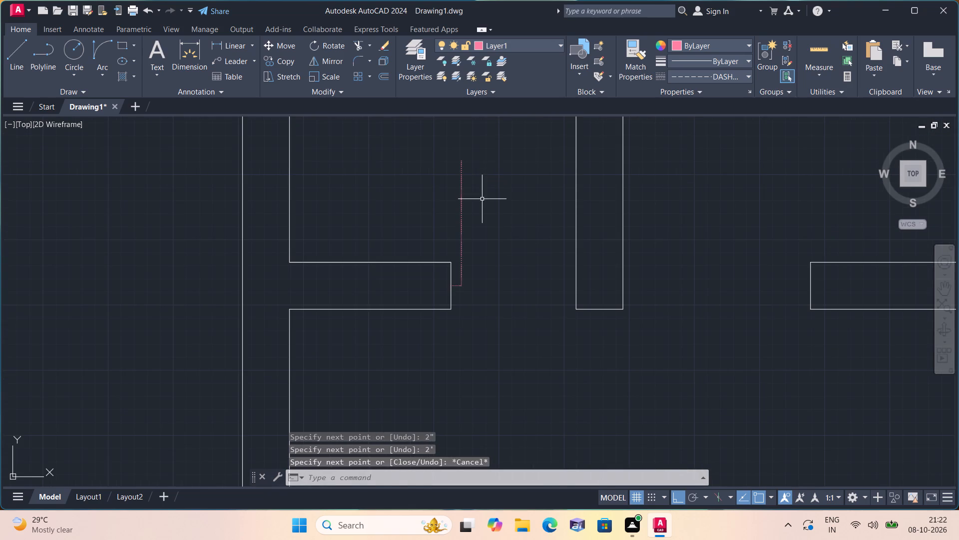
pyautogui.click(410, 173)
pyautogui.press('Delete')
# Draw a 2" line leftward from the wall on the east side of the small west room's opening, continued by a 2' vertical leaf line upward.
pyautogui.scroll(-1, 410, 173)
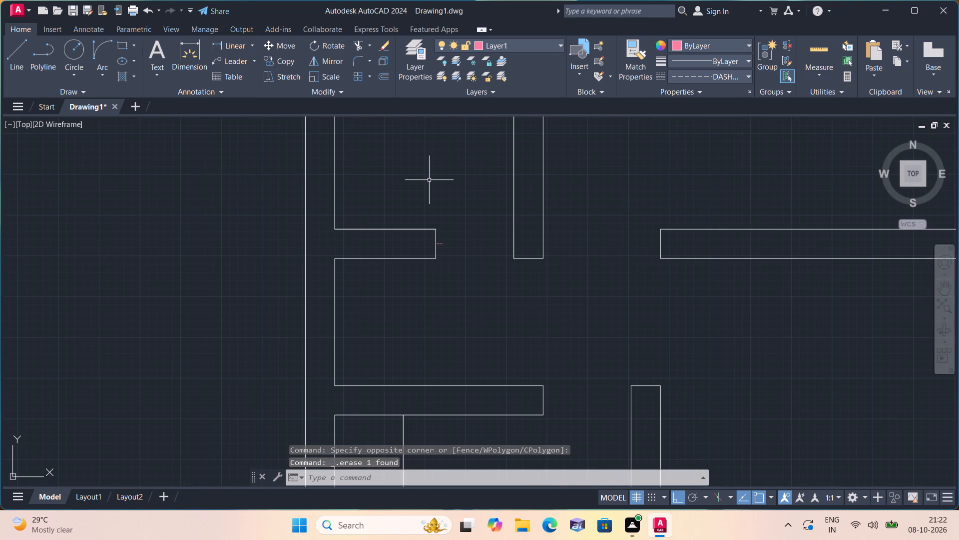
pyautogui.write('l')
pyautogui.press('space')
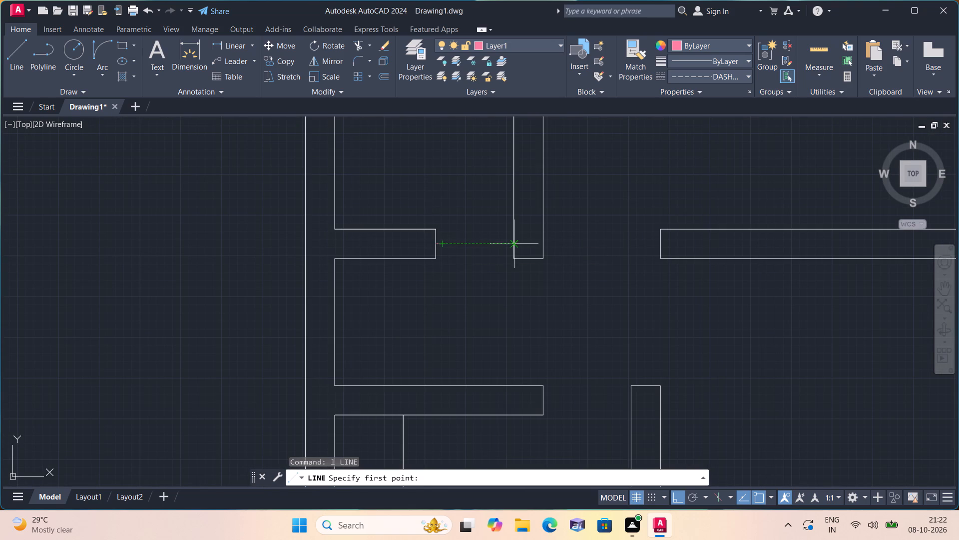
pyautogui.click(514, 241)
pyautogui.write('2"')
pyautogui.press('space')
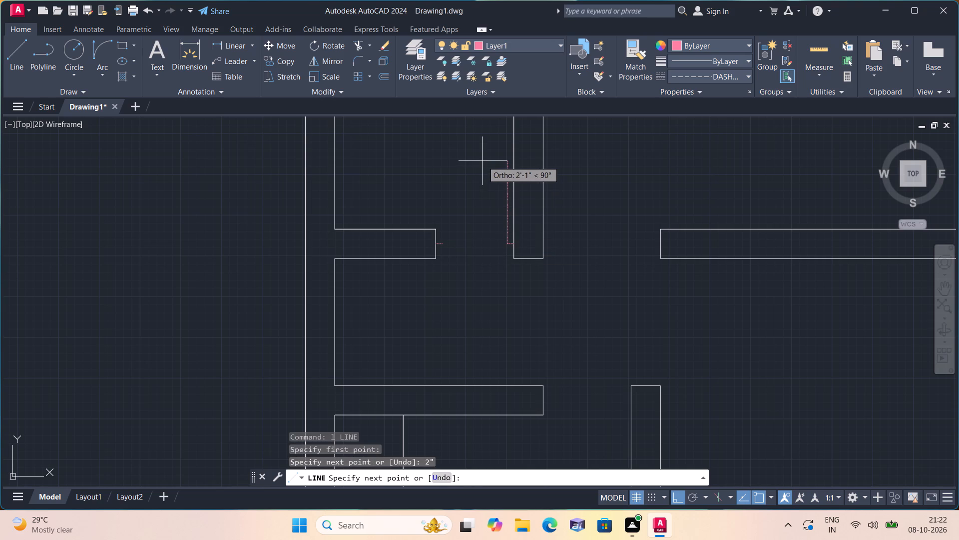
pyautogui.write("2'")
pyautogui.press('space')
pyautogui.press('Escape')
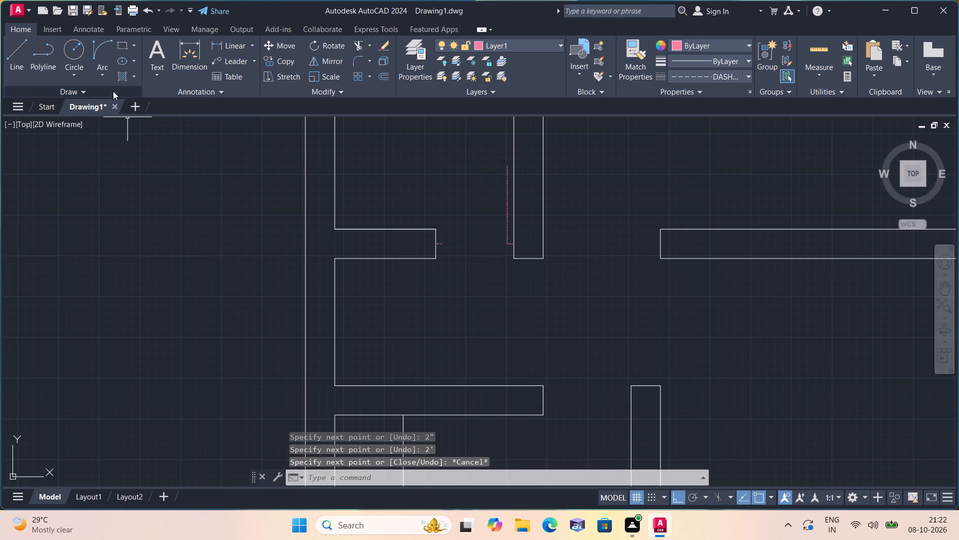
# Draw the door swing as a Start, End, Direction arc from the 2' leaf's top to the free end of the opposite 2" line.
pyautogui.click(104, 78)
pyautogui.click(146, 226)
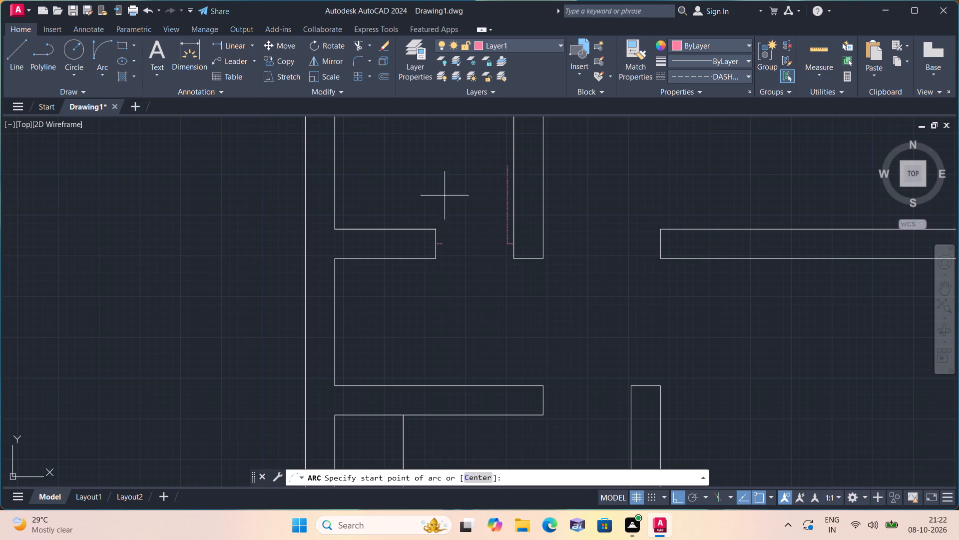
pyautogui.click(504, 166)
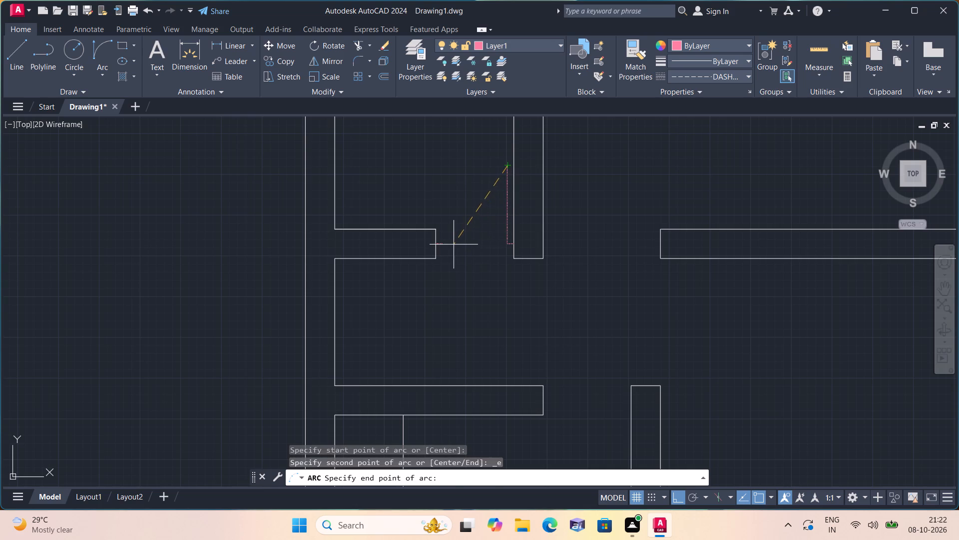
pyautogui.click(448, 244)
pyautogui.click(440, 195)
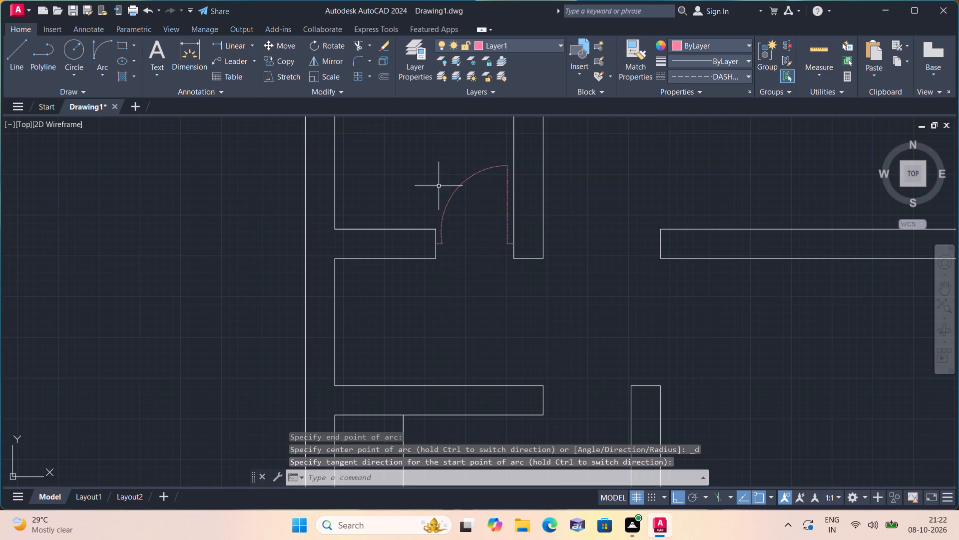
# Draw a threshold line across the small west room's opening from the swing arc's lower end to the leaf's base.
pyautogui.press('l')
pyautogui.press('space')
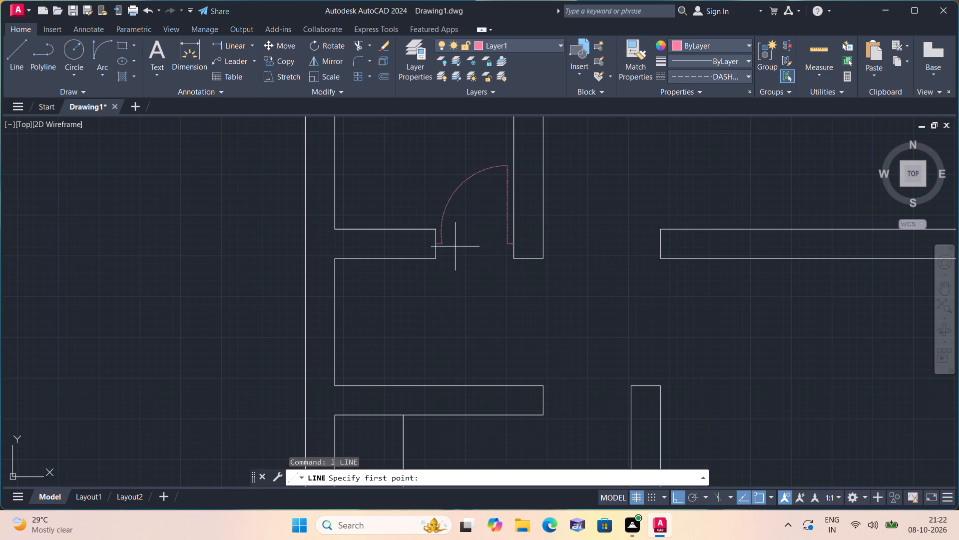
pyautogui.scroll(1, 441, 246)
pyautogui.click(441, 245)
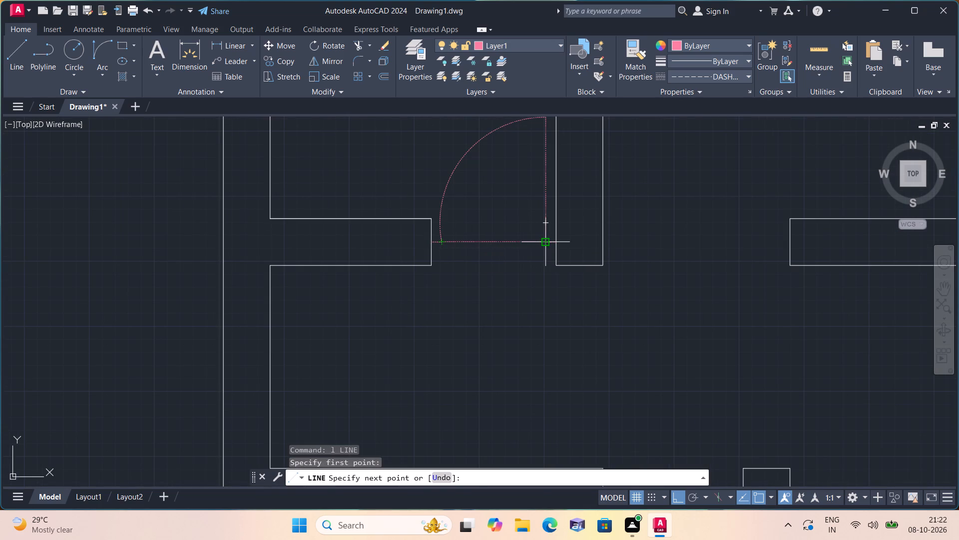
pyautogui.click(544, 241)
pyautogui.press('space')
# Offset the small west room's 2' door leaf line 1" leftward, into the opening.
pyautogui.scroll(-1, 530, 279)
pyautogui.write('off 1"')
pyautogui.press('space')
pyautogui.click(541, 234)
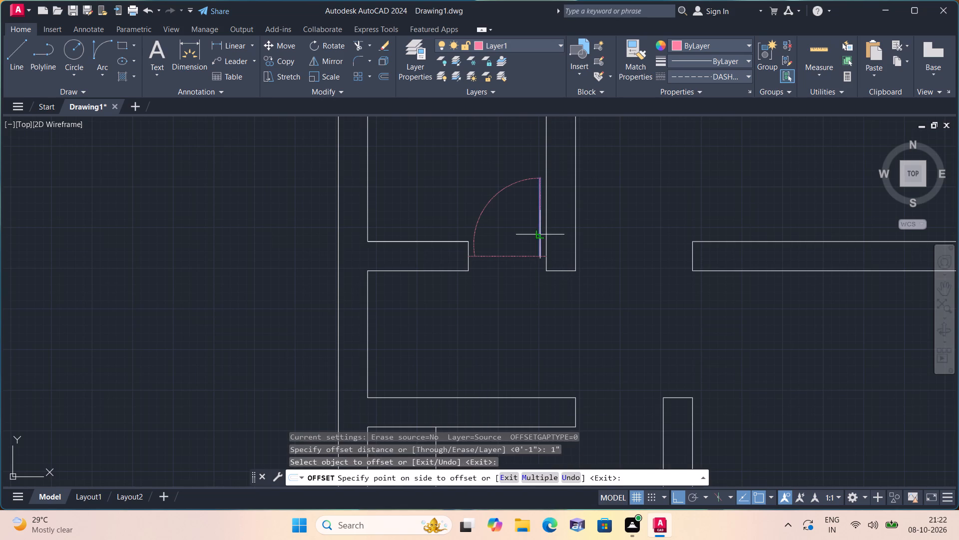
pyautogui.click(518, 234)
pyautogui.press('space')
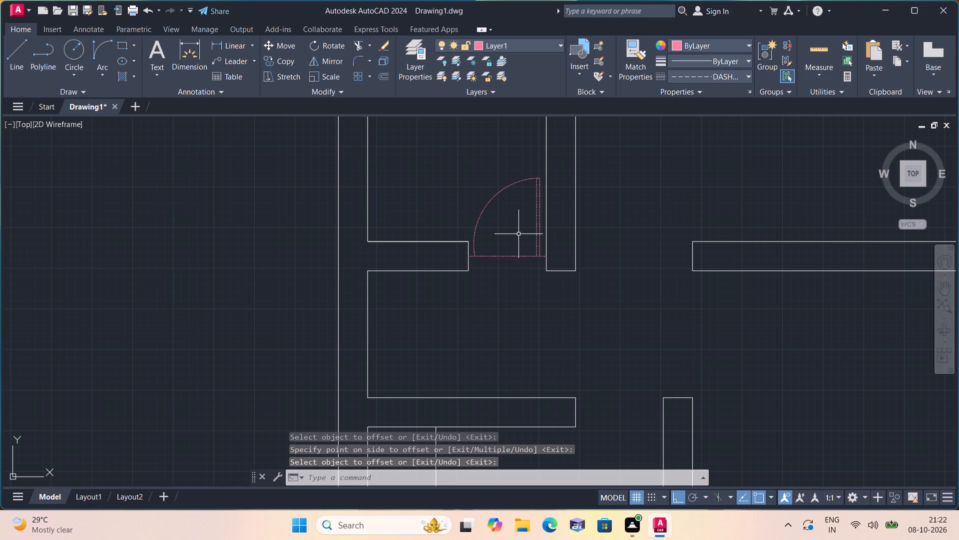
# In the neighbouring wider opening, draw a 2" line leftward from the midpoint of the east wall's end, continued across to the opposite wall.
pyautogui.scroll(-1, 521, 232)
pyautogui.moveTo(544, 268); pyautogui.dragTo(476, 328, button='middle')
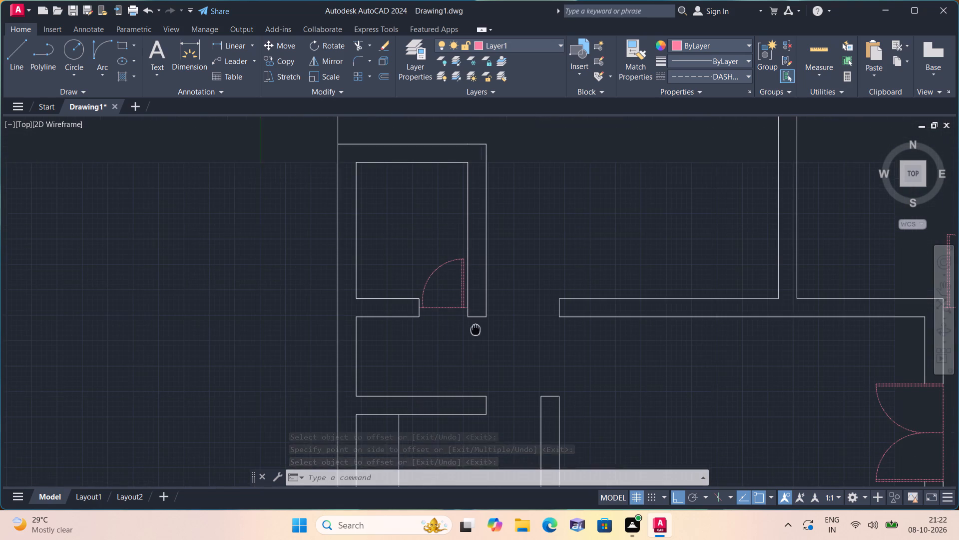
pyautogui.moveTo(476, 328); pyautogui.dragTo(476, 327, button='middle')
pyautogui.press('l')
pyautogui.press('space')
pyautogui.scroll(1, 476, 326)
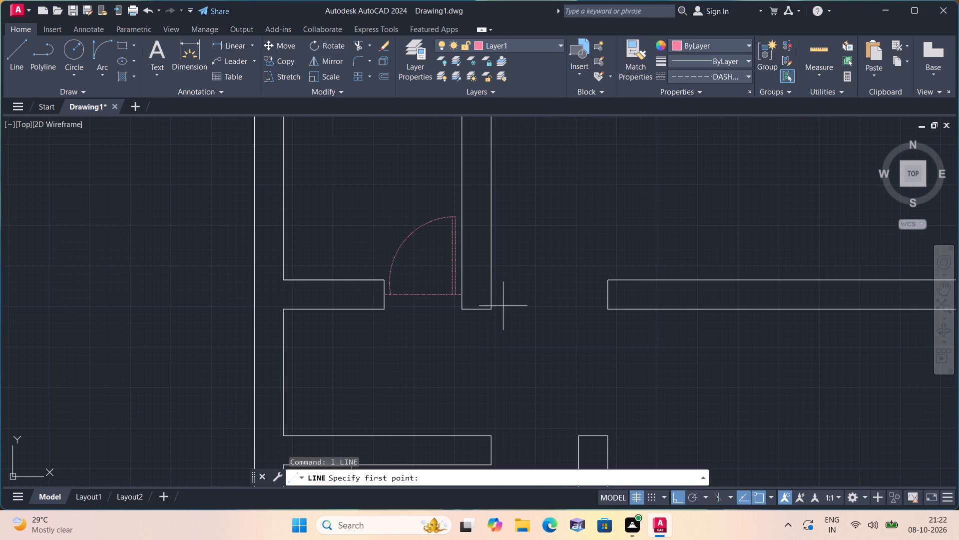
pyautogui.click(605, 291)
pyautogui.write("2'")
pyautogui.press('BackSpace')
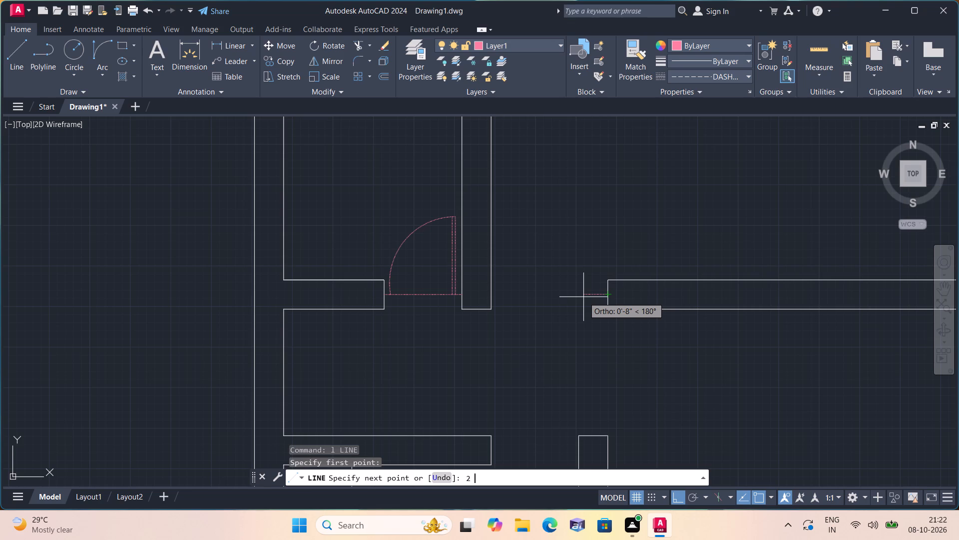
pyautogui.write('"')
pyautogui.press('space')
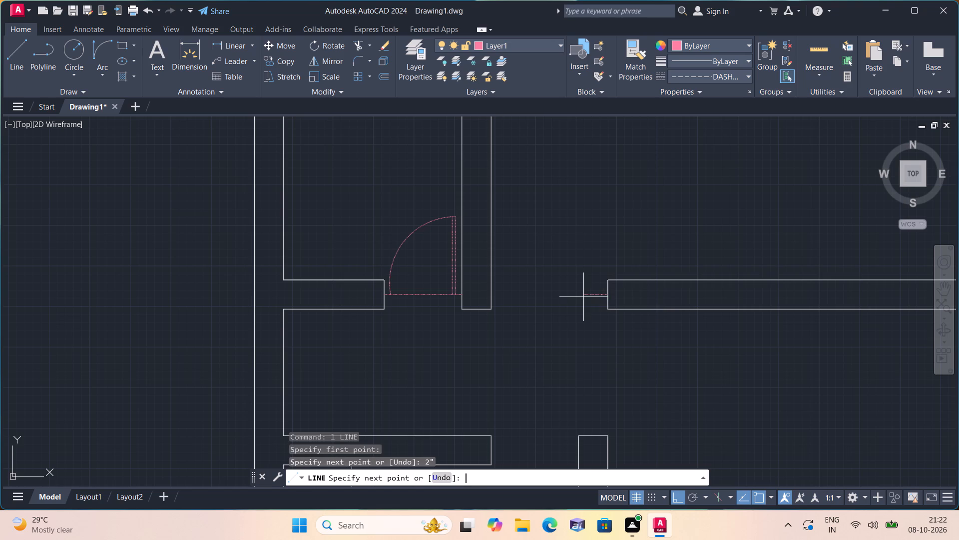
pyautogui.scroll(1, 497, 298)
pyautogui.click(487, 292)
pyautogui.press('space')
pyautogui.scroll(1, 487, 292)
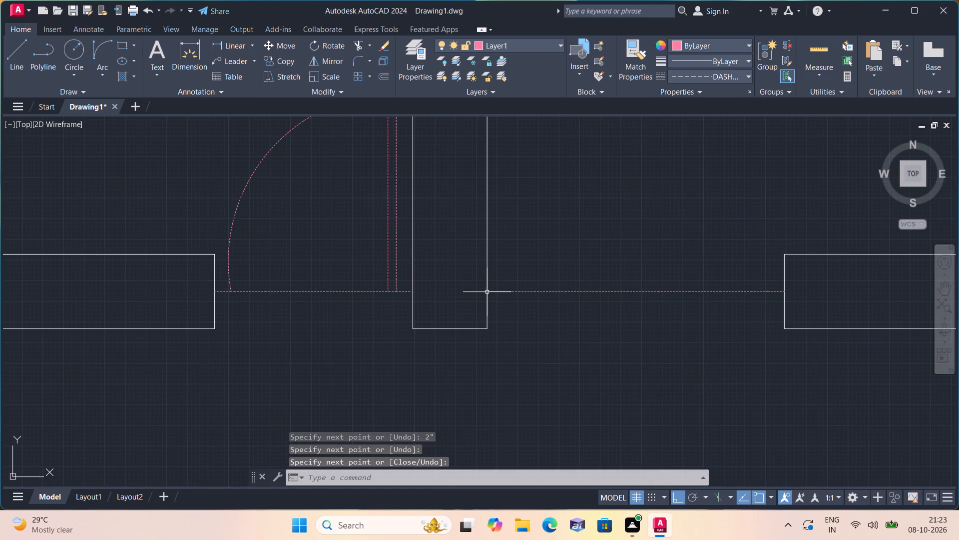
# Draw a 2" line rightward from the wider opening's west wall, continued by a 3' vertical leaf line upward.
pyautogui.press('space')
pyautogui.click(488, 290)
pyautogui.write('2"')
pyautogui.press('space')
pyautogui.moveTo(522, 186); pyautogui.dragTo(537, 270, button='middle')
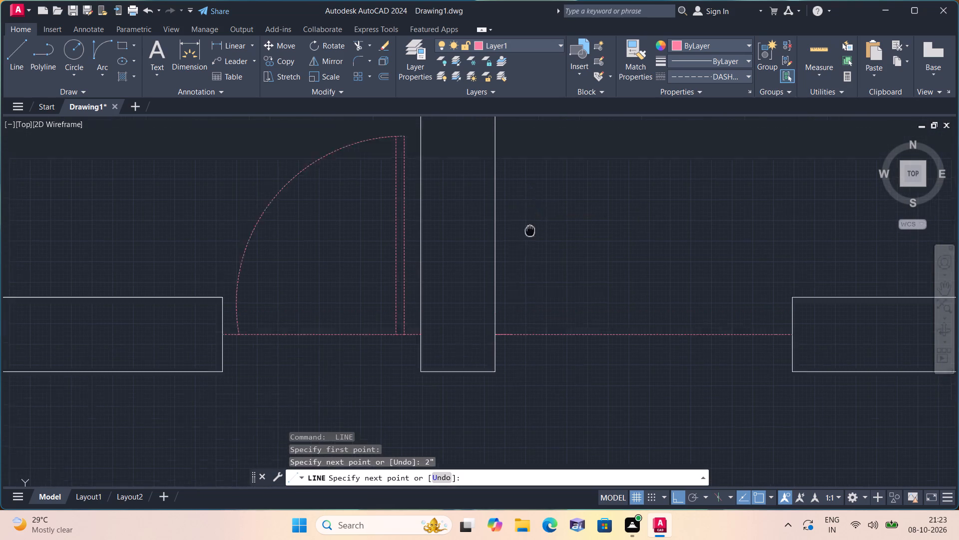
pyautogui.moveTo(537, 270); pyautogui.dragTo(550, 307, button='middle')
pyautogui.write("3'")
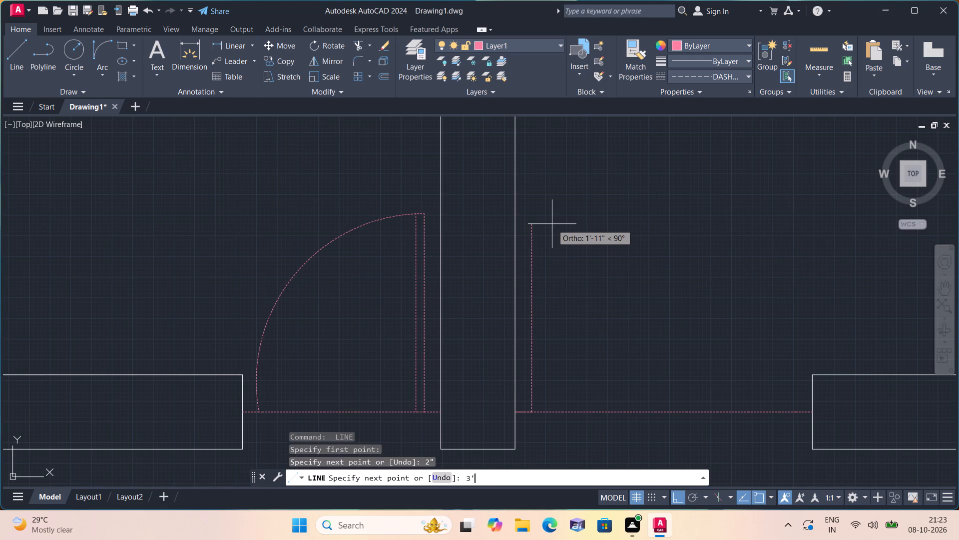
pyautogui.press('space')
pyautogui.press('Escape')
# Erase the overlapping 2" line between the west wall and the base of the 3' leaf.
pyautogui.moveTo(574, 277); pyautogui.dragTo(563, 216, button='middle')
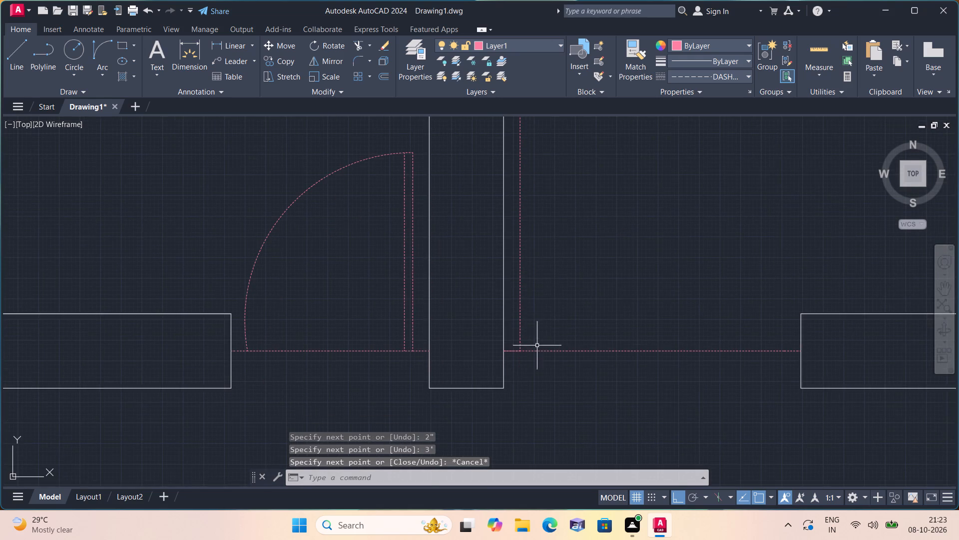
pyautogui.scroll(1, 531, 349)
pyautogui.click(508, 351)
pyautogui.press('Delete')
pyautogui.scroll(-3, 508, 348)
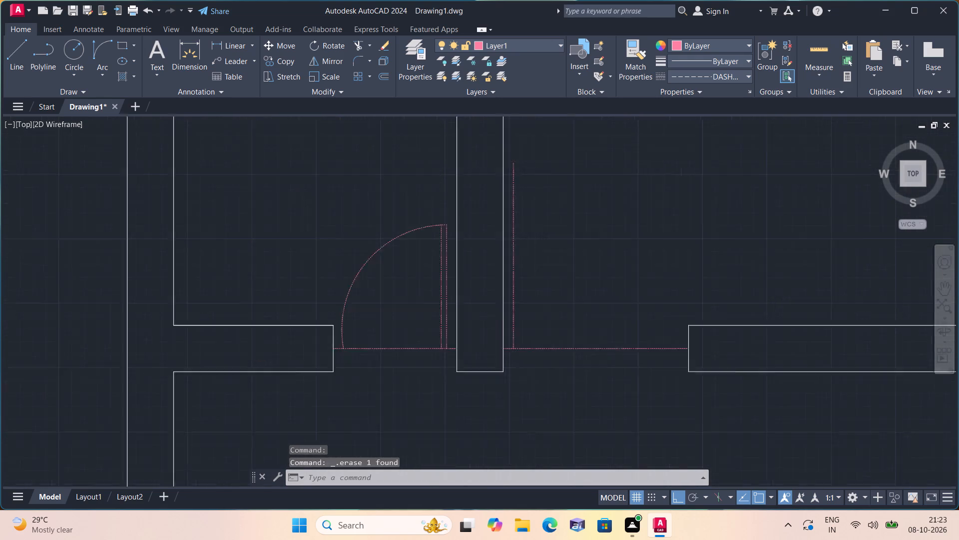
# Draw the wider door's swing as a Start, End, Direction arc from the 3' leaf's top to the east 2" line's free end.
pyautogui.moveTo(580, 329); pyautogui.dragTo(552, 349, button='middle')
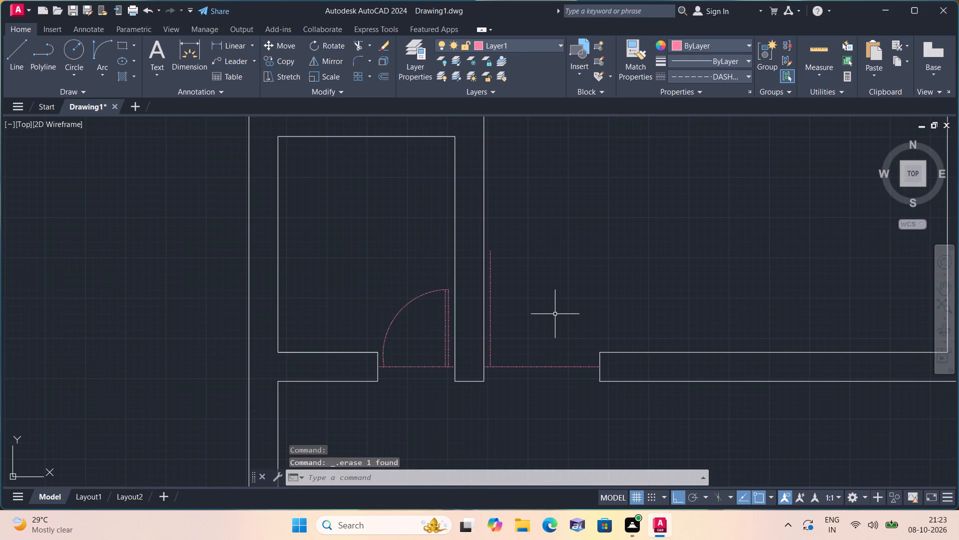
pyautogui.scroll(1, 555, 314)
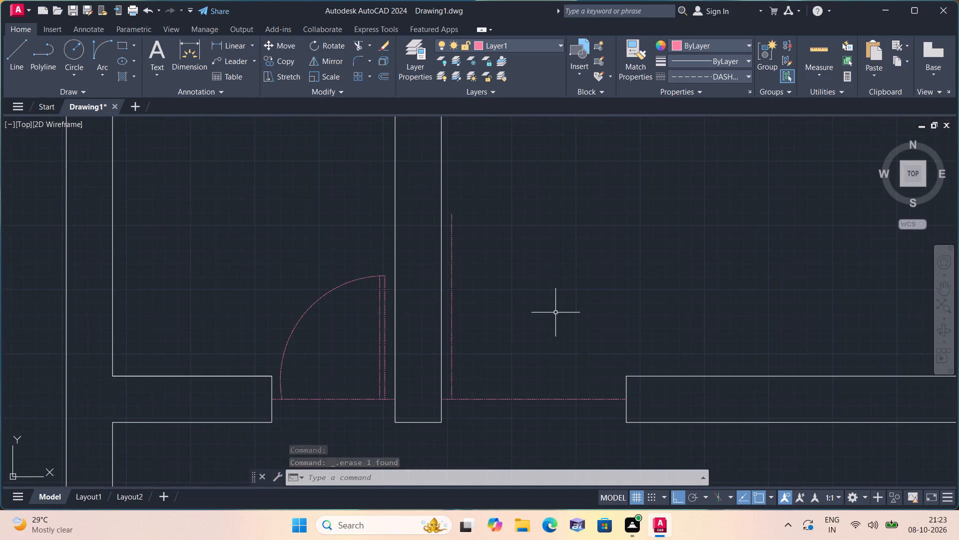
pyautogui.scroll(-1, 555, 312)
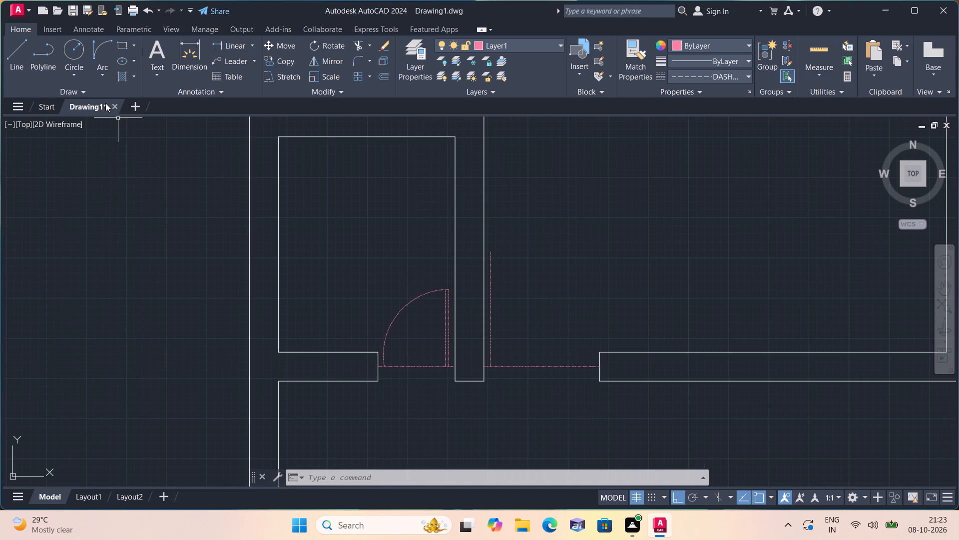
pyautogui.click(100, 72)
pyautogui.click(149, 226)
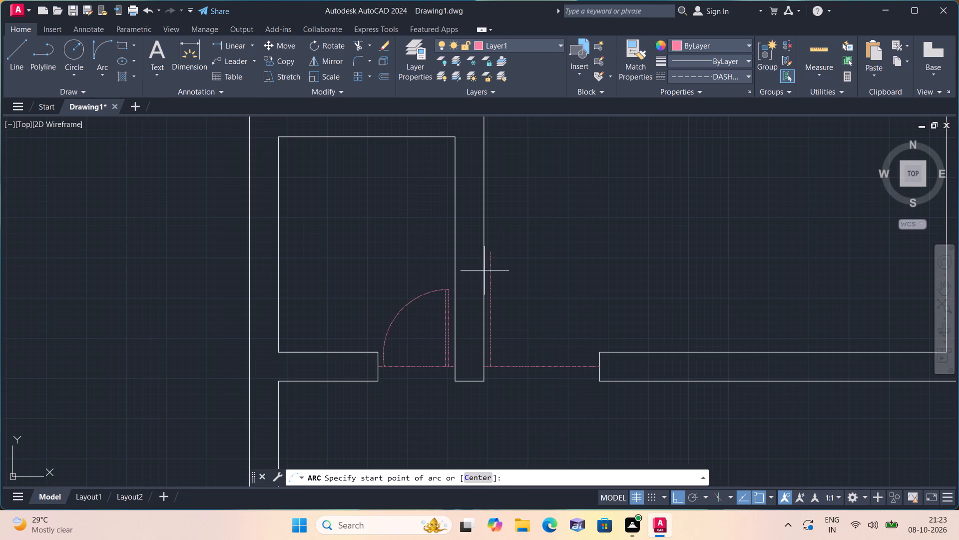
pyautogui.scroll(2, 490, 266)
pyautogui.click(488, 228)
pyautogui.moveTo(517, 268); pyautogui.dragTo(493, 155, button='middle')
pyautogui.scroll(-1, 517, 268)
pyautogui.click(638, 314)
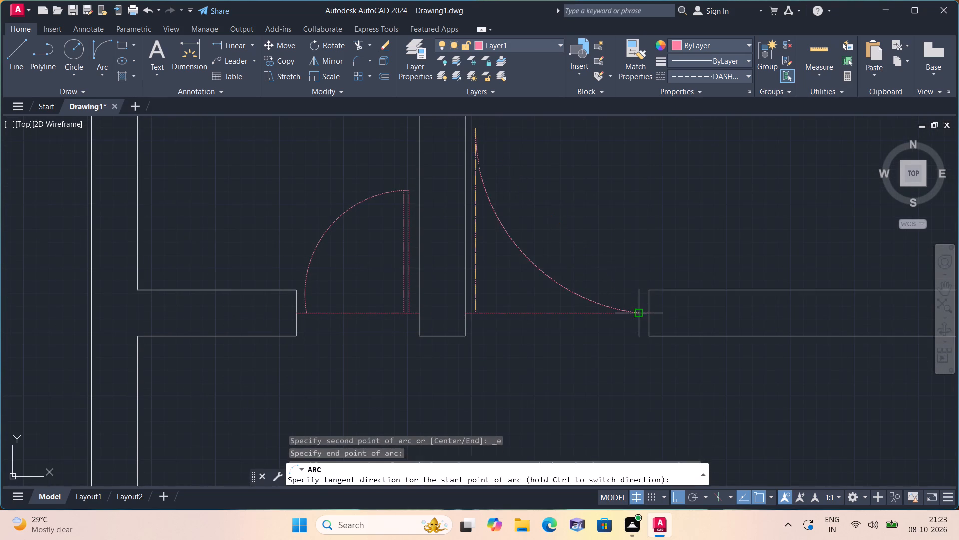
pyautogui.click(628, 205)
# Offset the 3' door leaf line 1" rightward, into the opening.
pyautogui.scroll(-1, 628, 205)
pyautogui.write('off 1"')
pyautogui.press('space')
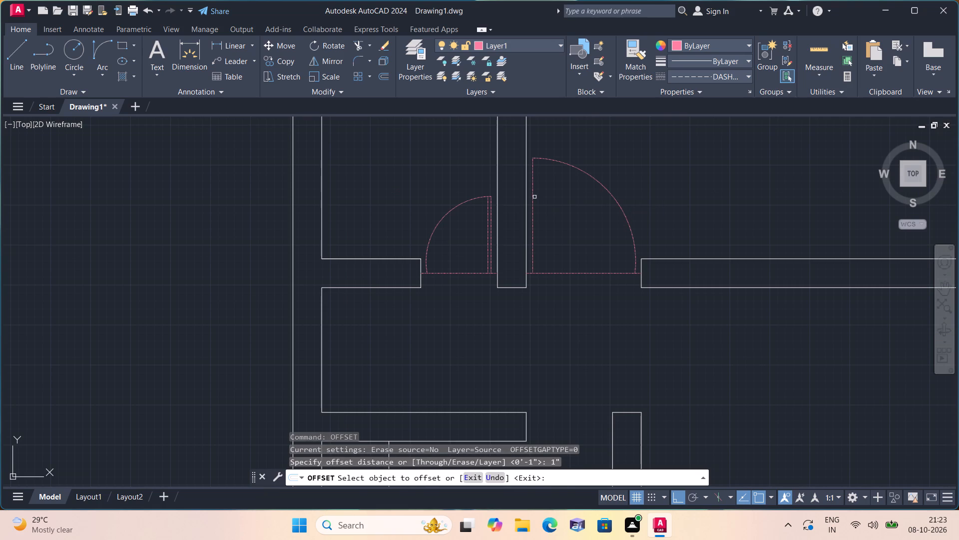
pyautogui.click(533, 197)
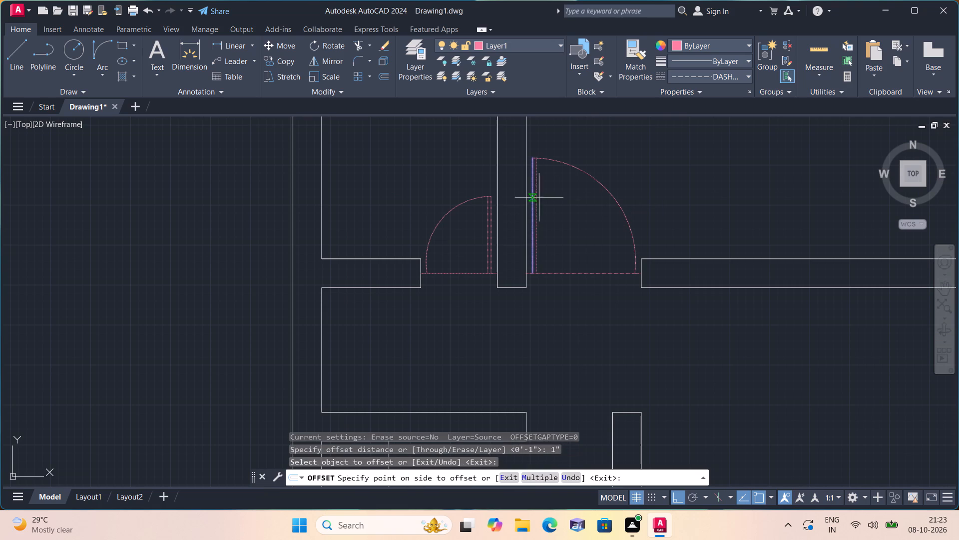
pyautogui.click(558, 200)
pyautogui.press('space')
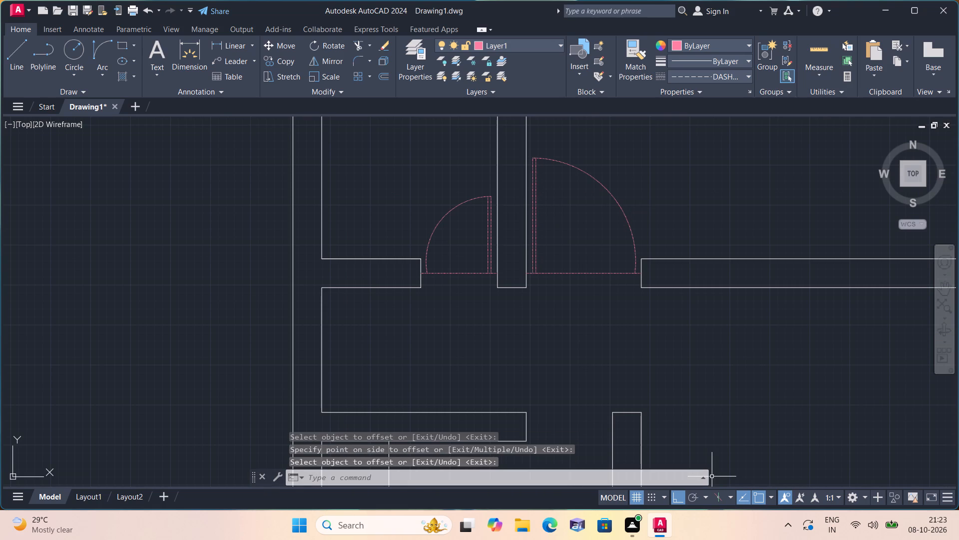
# Examine the whole floor plan for door openings that still have no door symbol.
pyautogui.scroll(-2, 712, 476)
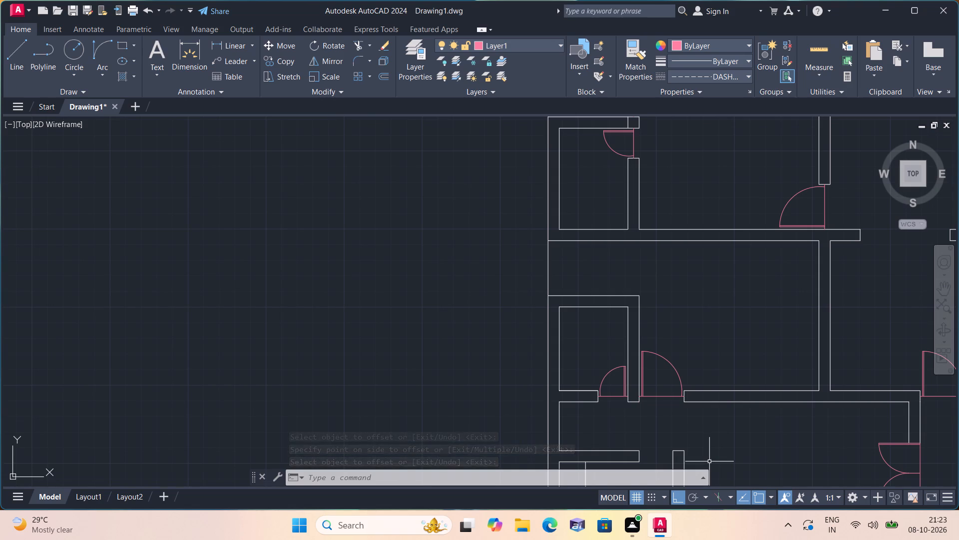
pyautogui.scroll(-1, 709, 460)
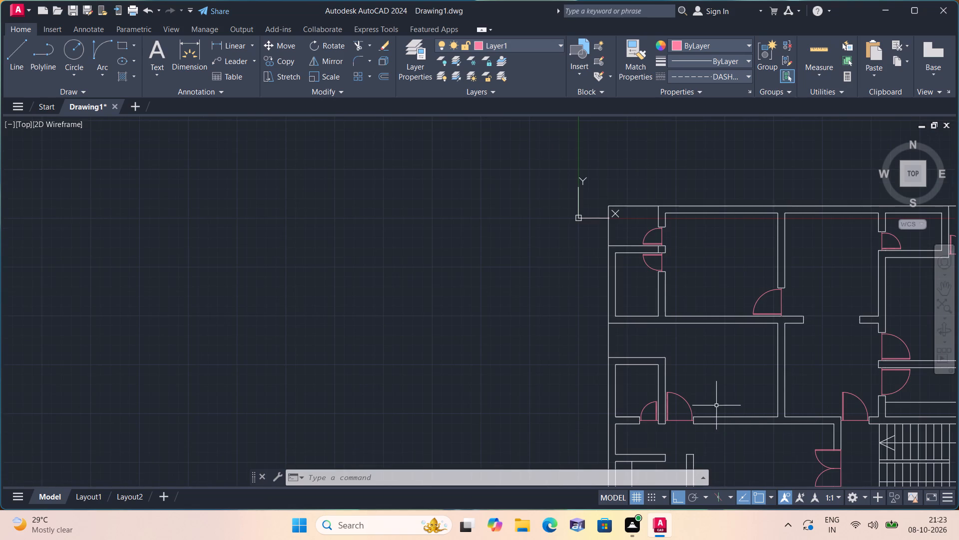
pyautogui.scroll(1, 716, 405)
pyautogui.moveTo(713, 403); pyautogui.dragTo(644, 330, button='middle')
pyautogui.scroll(-1, 670, 360)
pyautogui.scroll(-2, 642, 327)
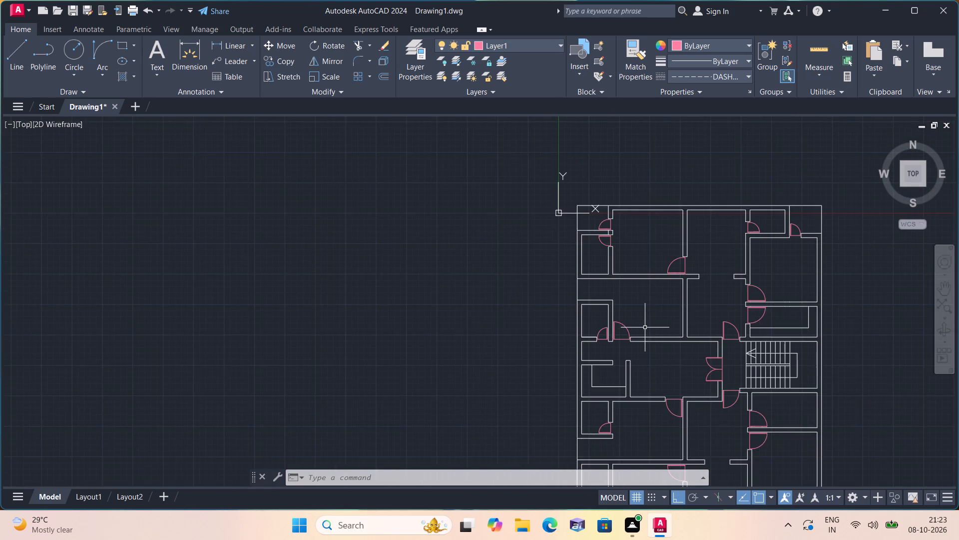
pyautogui.scroll(1, 675, 294)
pyautogui.moveTo(675, 306); pyautogui.dragTo(628, 250, button='middle')
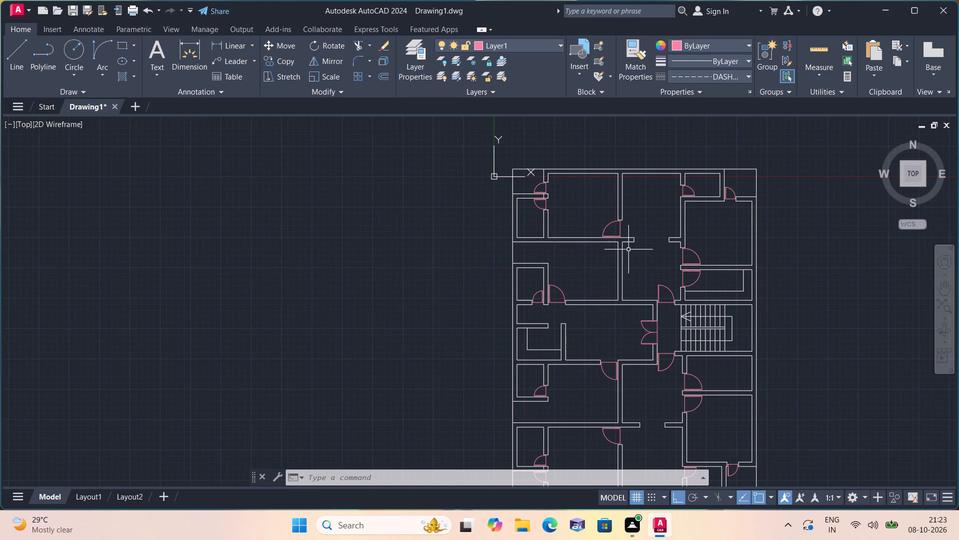
pyautogui.moveTo(633, 250); pyautogui.dragTo(612, 239, button='middle')
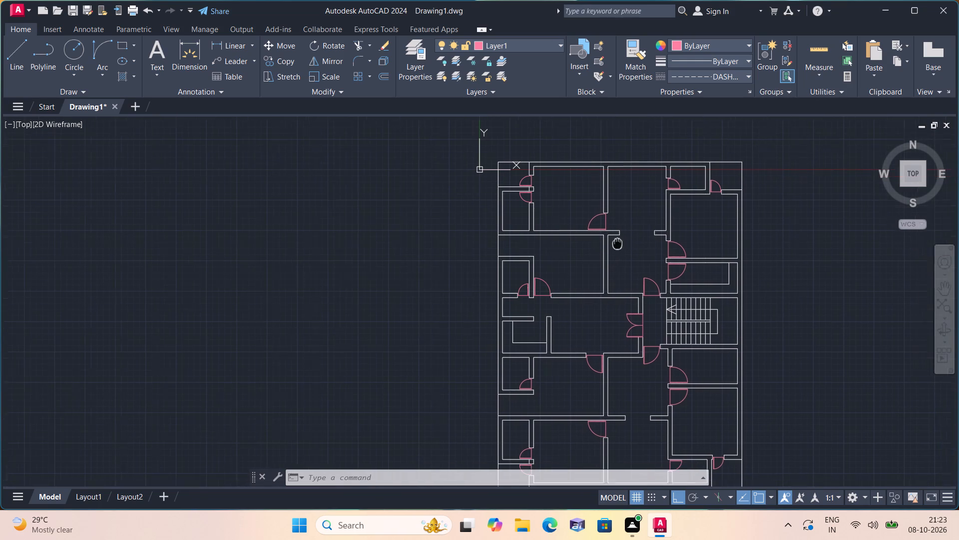
pyautogui.moveTo(612, 239); pyautogui.dragTo(610, 236, button='middle')
pyautogui.moveTo(632, 260); pyautogui.dragTo(613, 230, button='middle')
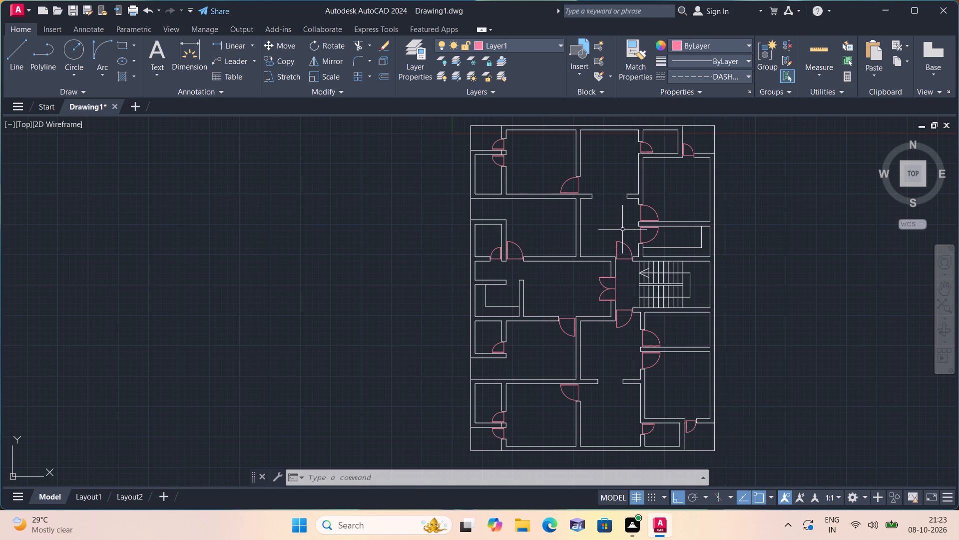
# Make layer 0 the current layer.
pyautogui.click(518, 41)
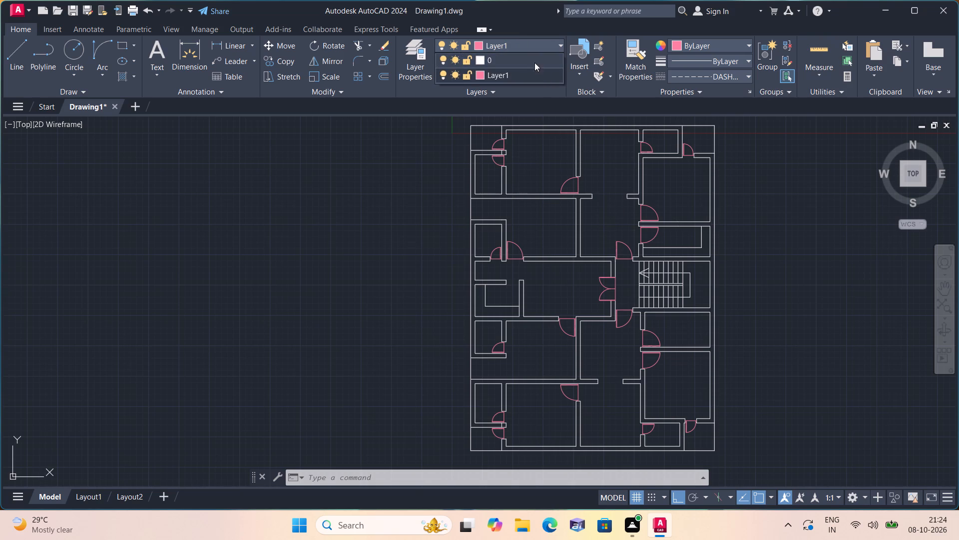
pyautogui.click(530, 59)
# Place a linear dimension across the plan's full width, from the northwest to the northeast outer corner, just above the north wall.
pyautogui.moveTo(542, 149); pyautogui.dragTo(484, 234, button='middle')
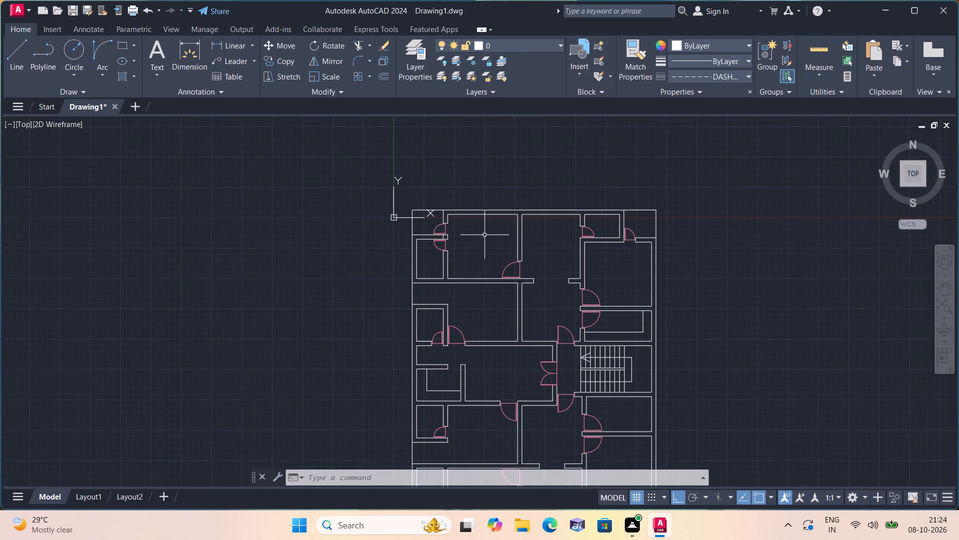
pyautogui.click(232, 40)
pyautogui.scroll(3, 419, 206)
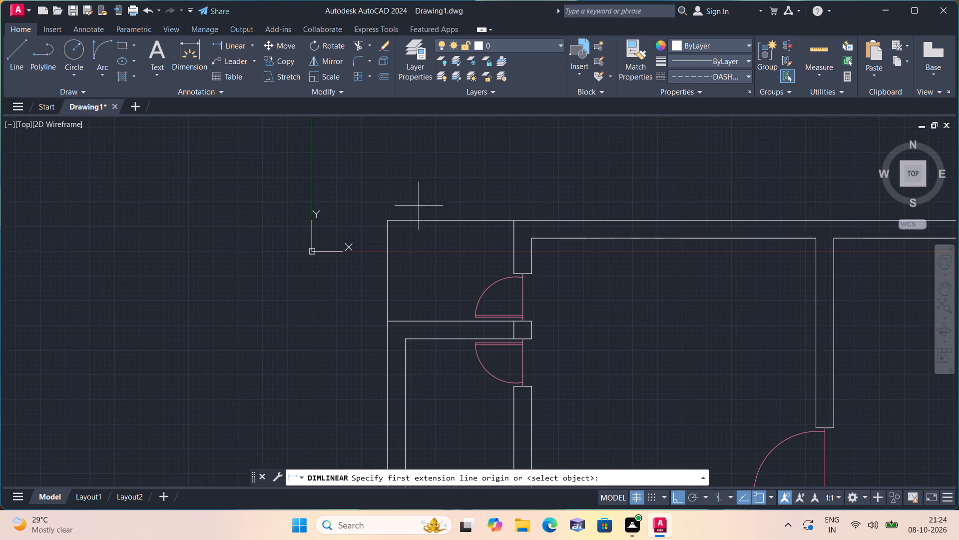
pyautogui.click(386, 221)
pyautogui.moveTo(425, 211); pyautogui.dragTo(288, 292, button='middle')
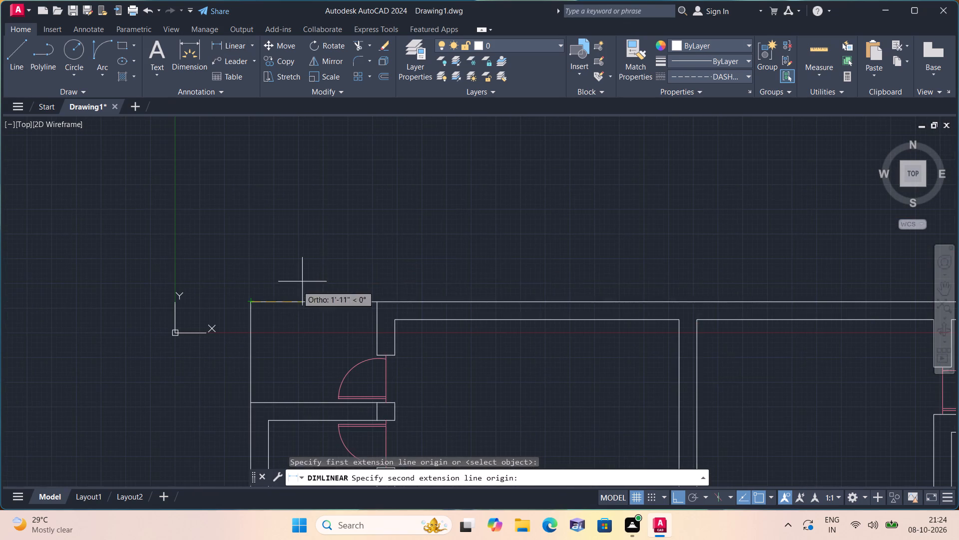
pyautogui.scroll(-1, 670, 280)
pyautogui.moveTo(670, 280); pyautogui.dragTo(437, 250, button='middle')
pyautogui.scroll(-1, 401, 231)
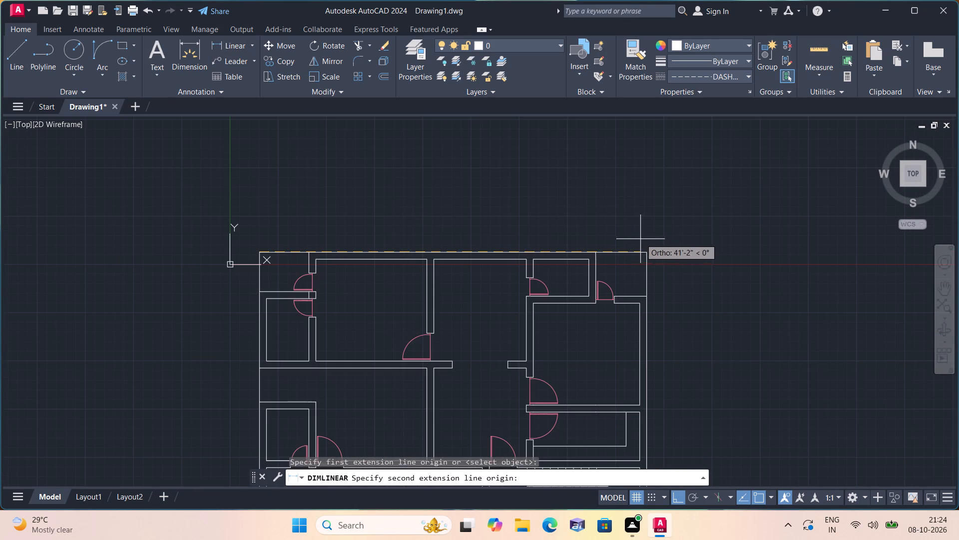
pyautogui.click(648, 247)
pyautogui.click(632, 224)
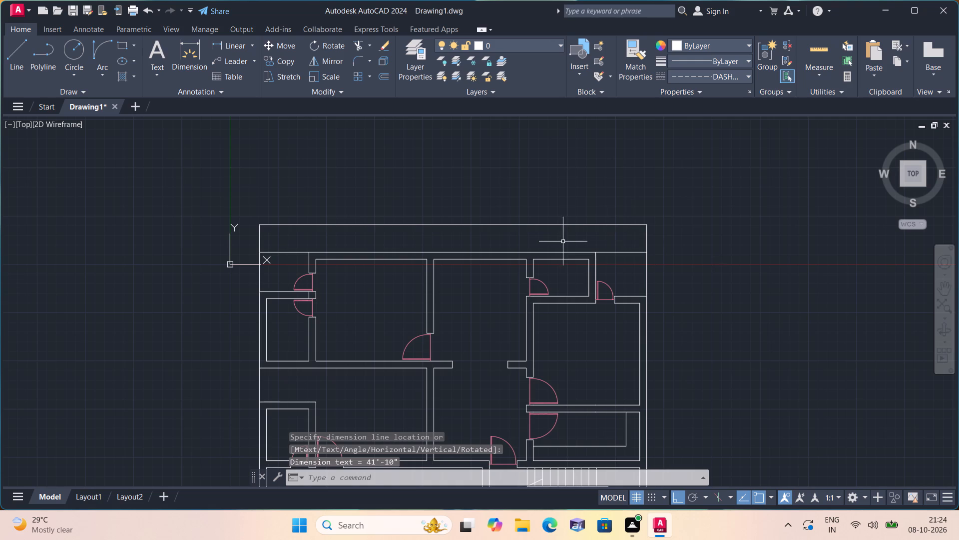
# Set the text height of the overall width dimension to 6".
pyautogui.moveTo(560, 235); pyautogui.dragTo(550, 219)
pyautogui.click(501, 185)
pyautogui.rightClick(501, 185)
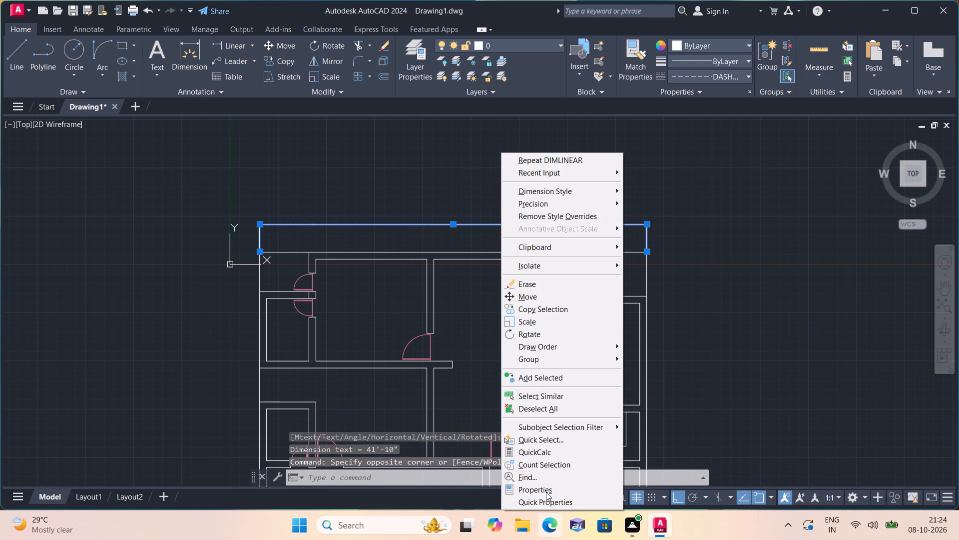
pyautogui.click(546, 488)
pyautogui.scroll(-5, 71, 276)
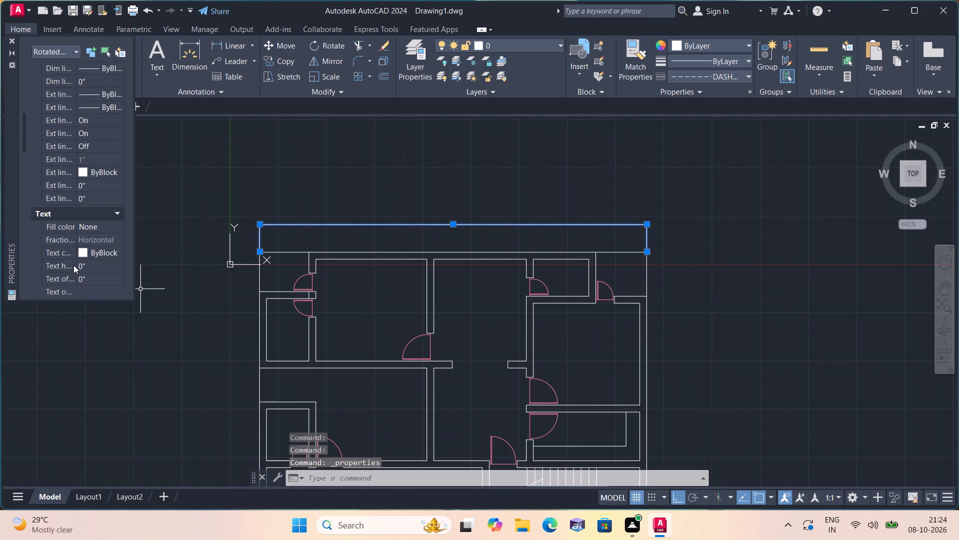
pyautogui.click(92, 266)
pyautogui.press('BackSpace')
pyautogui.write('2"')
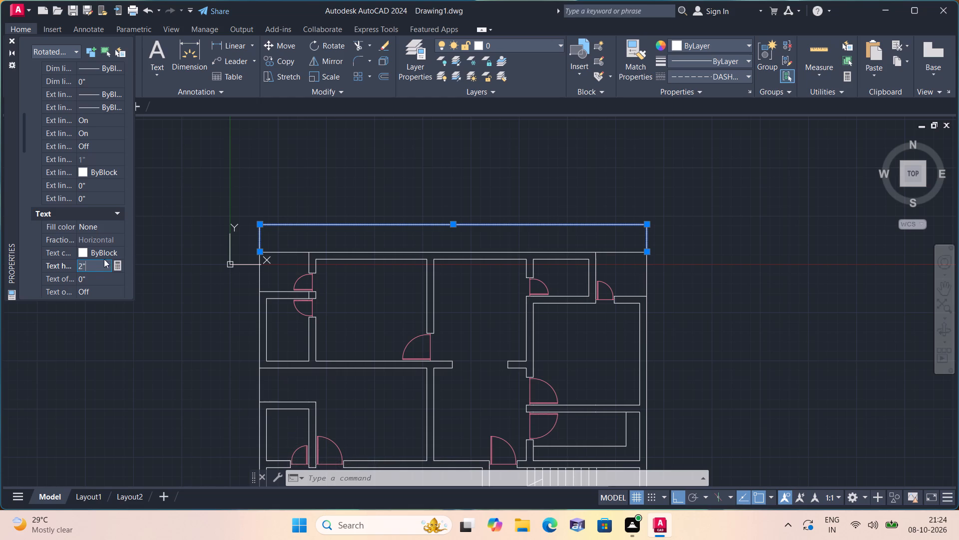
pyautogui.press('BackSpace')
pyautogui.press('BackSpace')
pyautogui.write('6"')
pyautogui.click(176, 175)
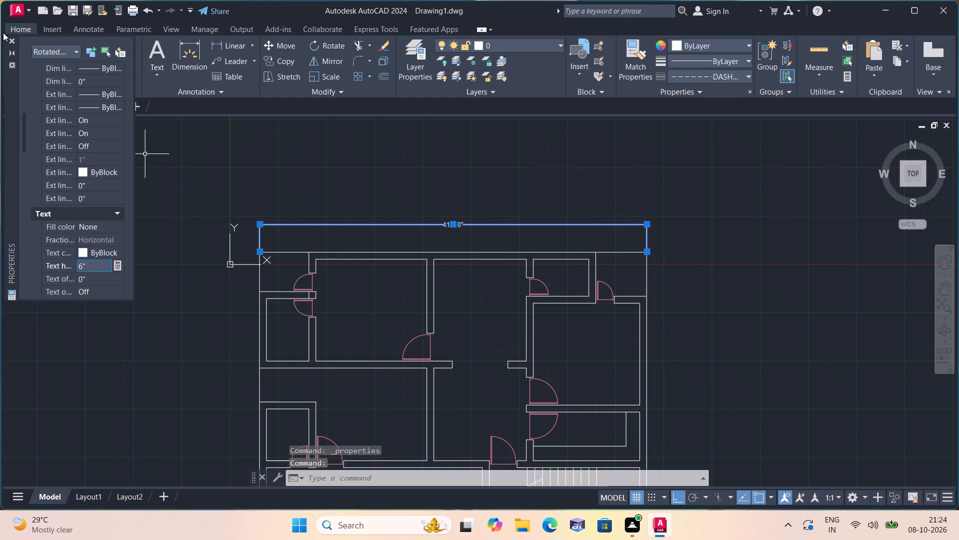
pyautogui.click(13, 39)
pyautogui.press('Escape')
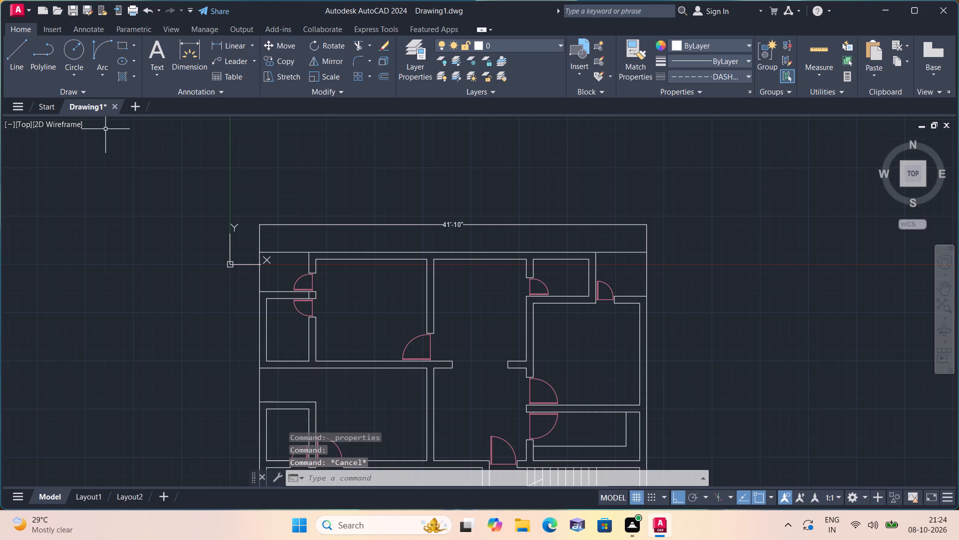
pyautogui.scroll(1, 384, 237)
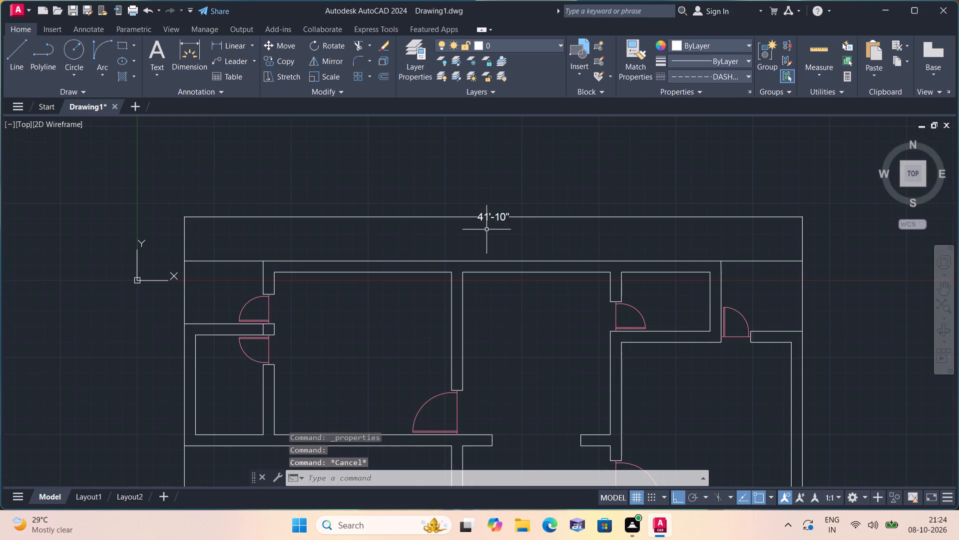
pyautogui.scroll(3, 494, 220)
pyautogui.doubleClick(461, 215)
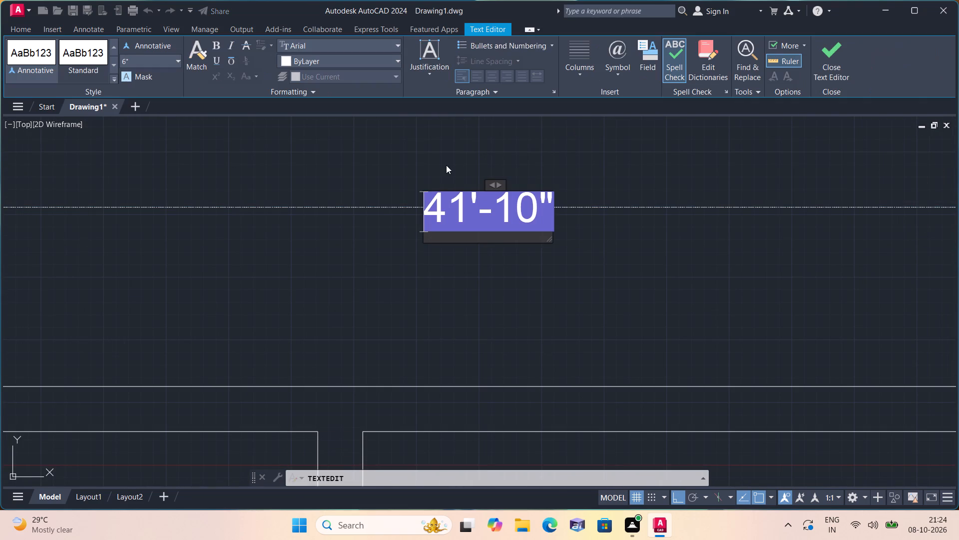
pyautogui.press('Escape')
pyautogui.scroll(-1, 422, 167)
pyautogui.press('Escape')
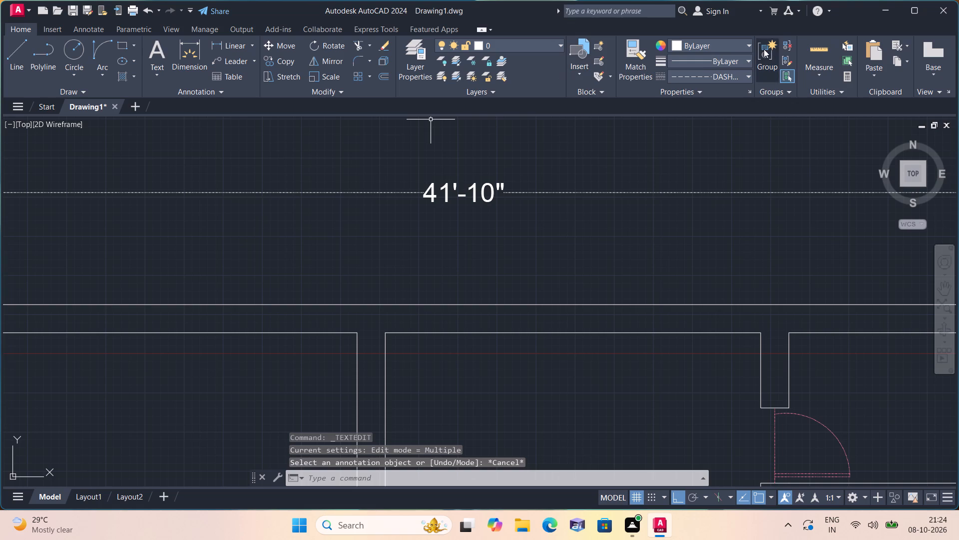
# Set the current linetype to ByLayer.
pyautogui.click(698, 70)
pyautogui.click(690, 89)
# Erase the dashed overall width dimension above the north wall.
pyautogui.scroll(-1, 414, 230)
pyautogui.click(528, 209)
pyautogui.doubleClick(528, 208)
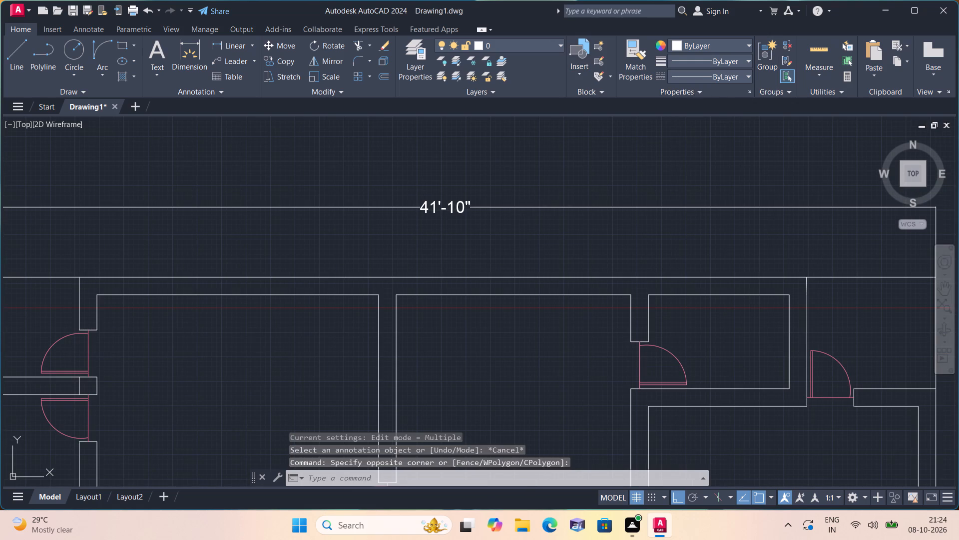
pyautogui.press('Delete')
# Place a linear dimension between the plan's northwest and northeast outer corners, with its dimension line just above the north wall.
pyautogui.scroll(-2, 529, 206)
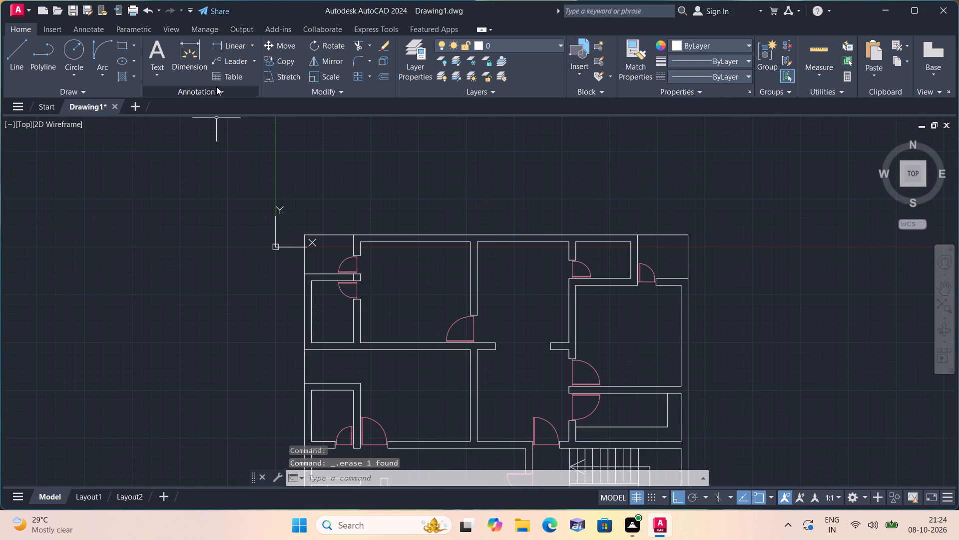
pyautogui.click(236, 45)
pyautogui.scroll(2, 292, 256)
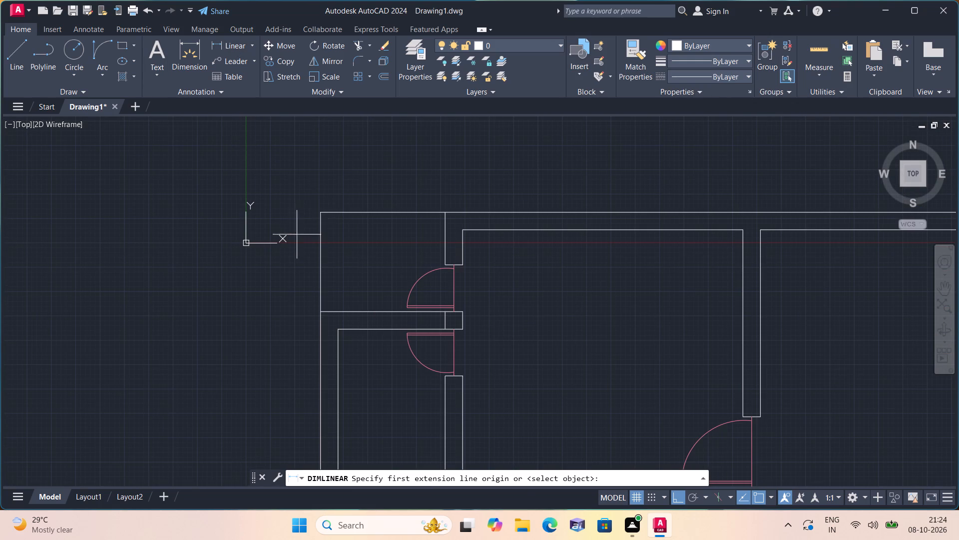
pyautogui.click(320, 211)
pyautogui.moveTo(438, 190); pyautogui.dragTo(299, 241, button='middle')
pyautogui.scroll(-1, 438, 190)
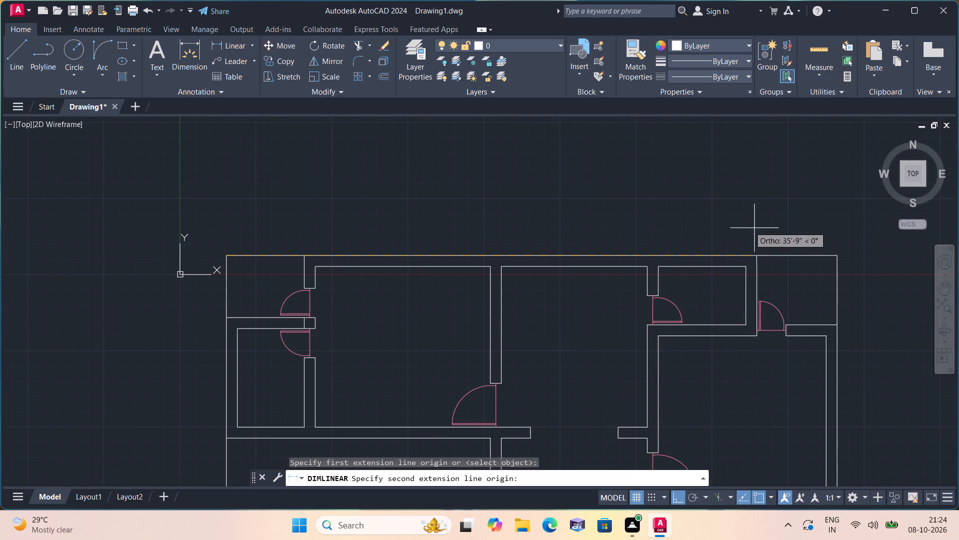
pyautogui.click(841, 253)
pyautogui.click(809, 220)
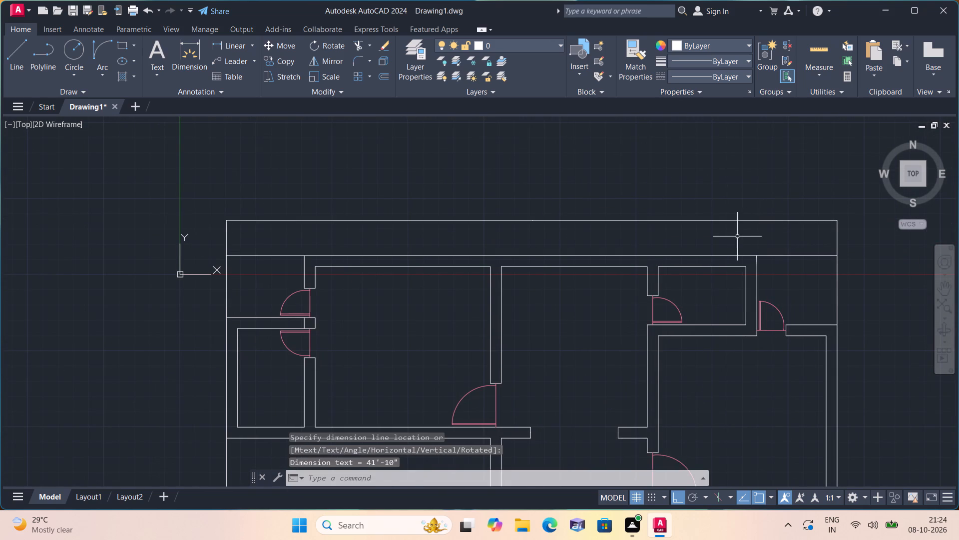
# Set the text height of the new overall width dimension to 6".
pyautogui.click(736, 237)
pyautogui.click(596, 184)
pyautogui.rightClick(596, 184)
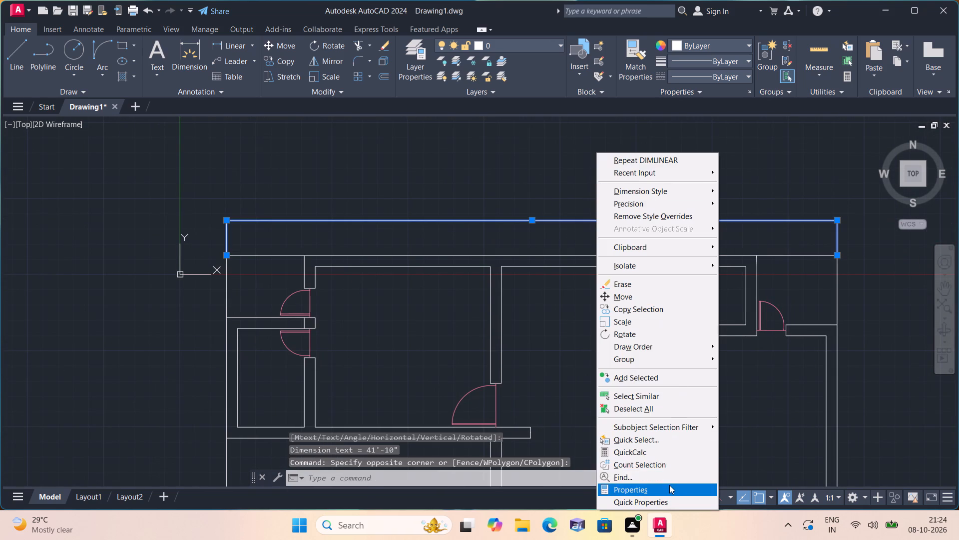
pyautogui.click(669, 485)
pyautogui.scroll(-2, 93, 285)
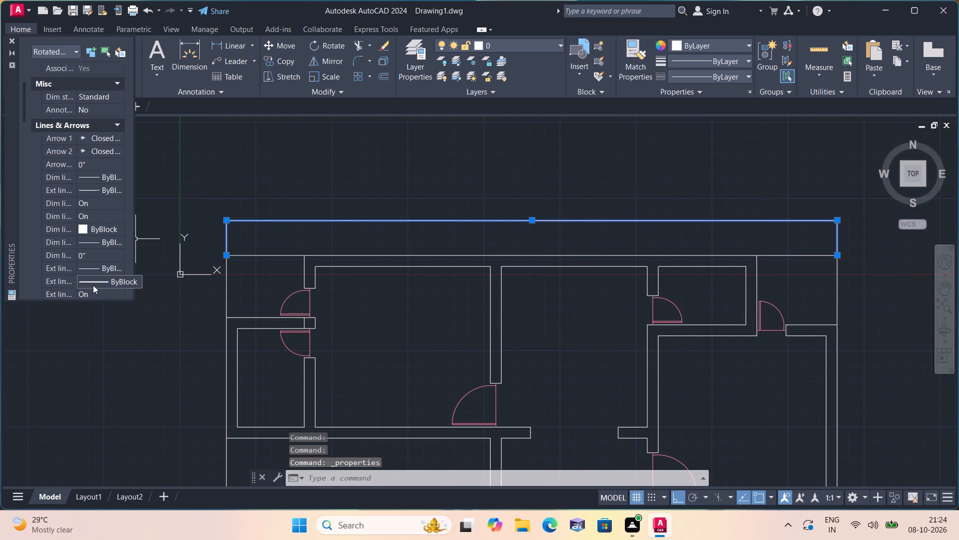
pyautogui.scroll(-3, 82, 273)
pyautogui.click(94, 251)
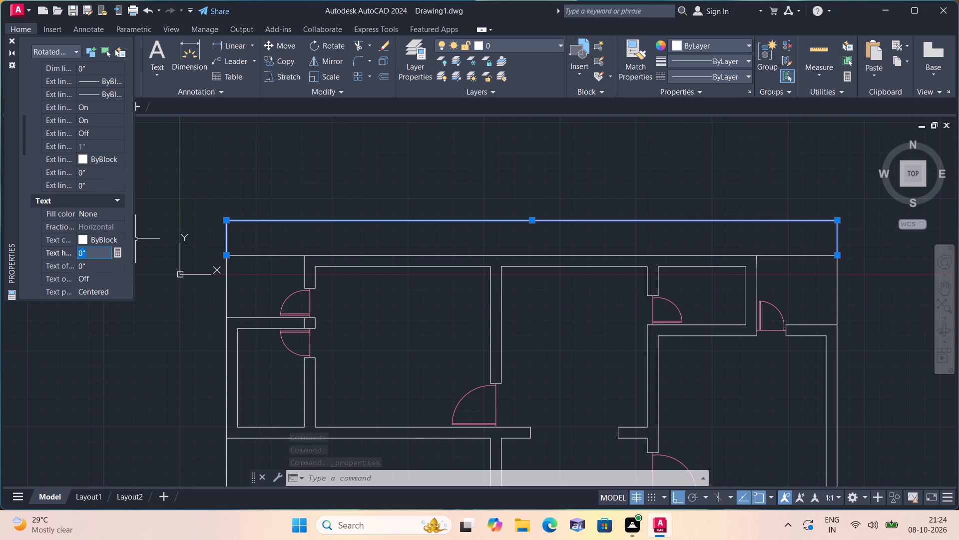
pyautogui.press('BackSpace')
pyautogui.write('6"')
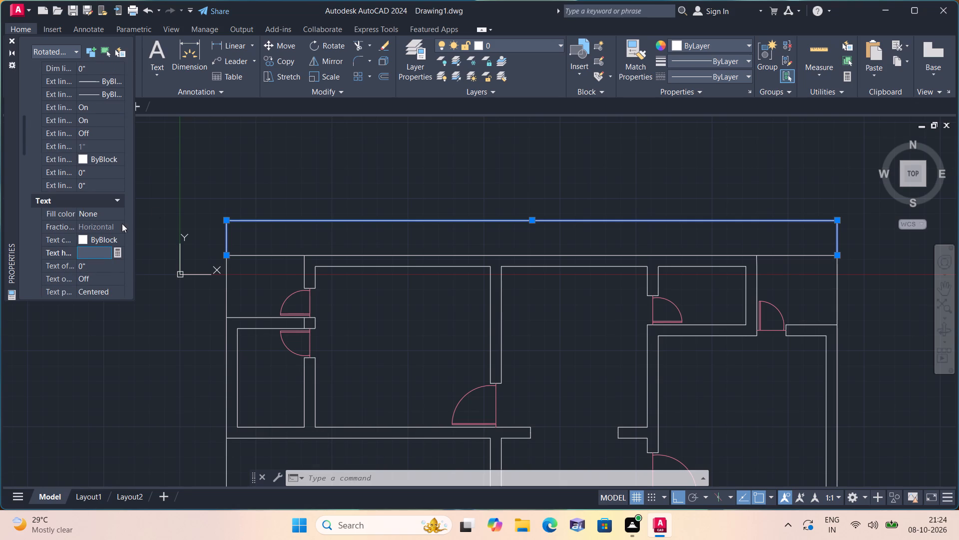
pyautogui.click(230, 140)
pyautogui.click(8, 38)
pyautogui.press('Escape')
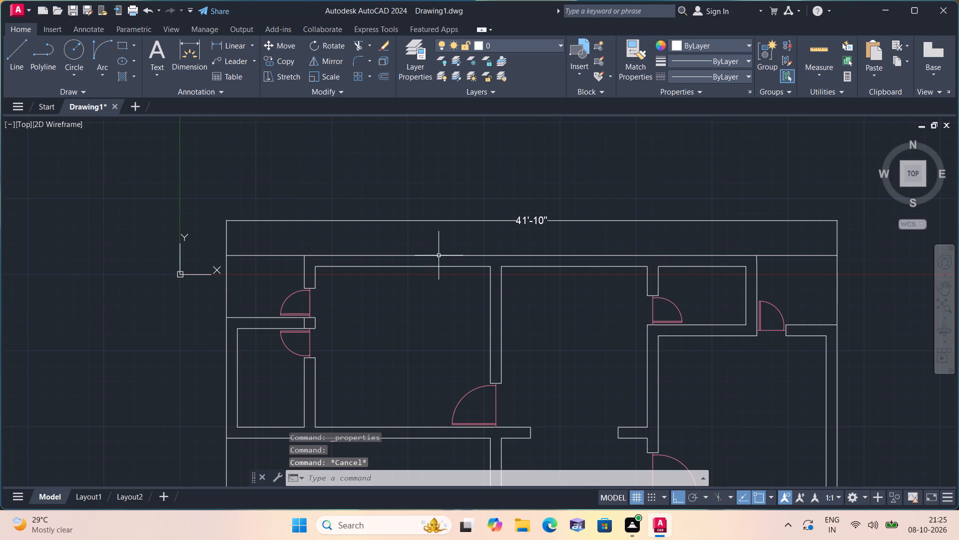
# Replace the overall width dimension's text with 39'-8".
pyautogui.scroll(-1, 433, 257)
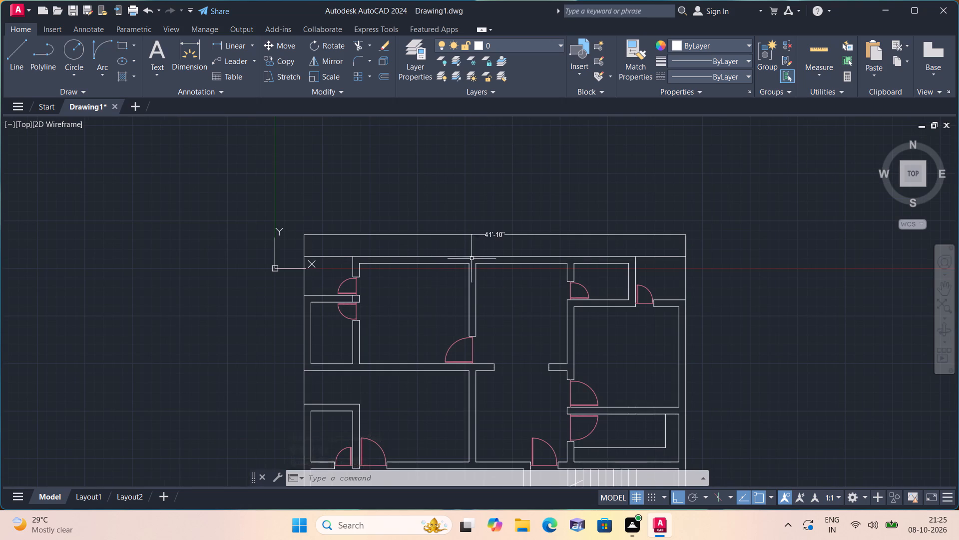
pyautogui.scroll(2, 503, 261)
pyautogui.scroll(1, 498, 211)
pyautogui.tripleClick(485, 182)
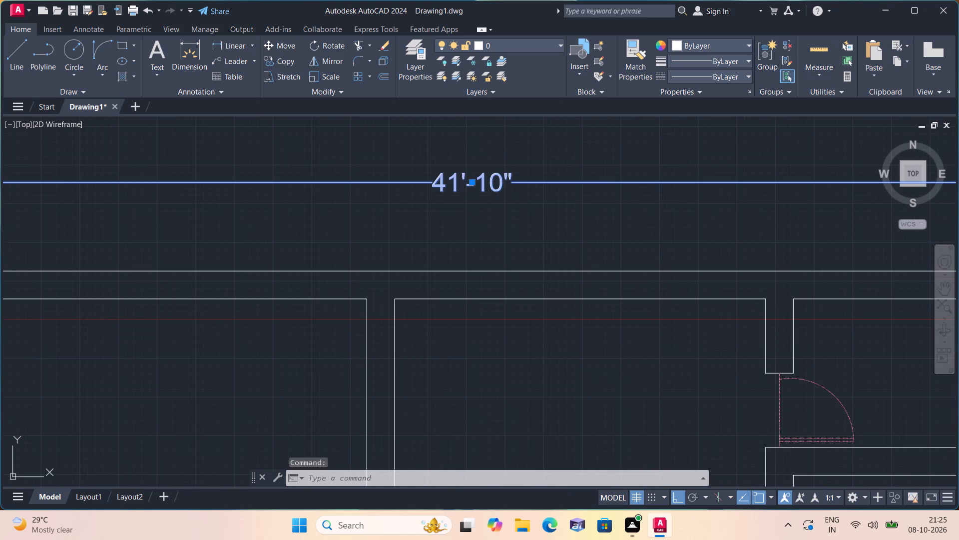
pyautogui.press('BackSpace')
pyautogui.press('3')
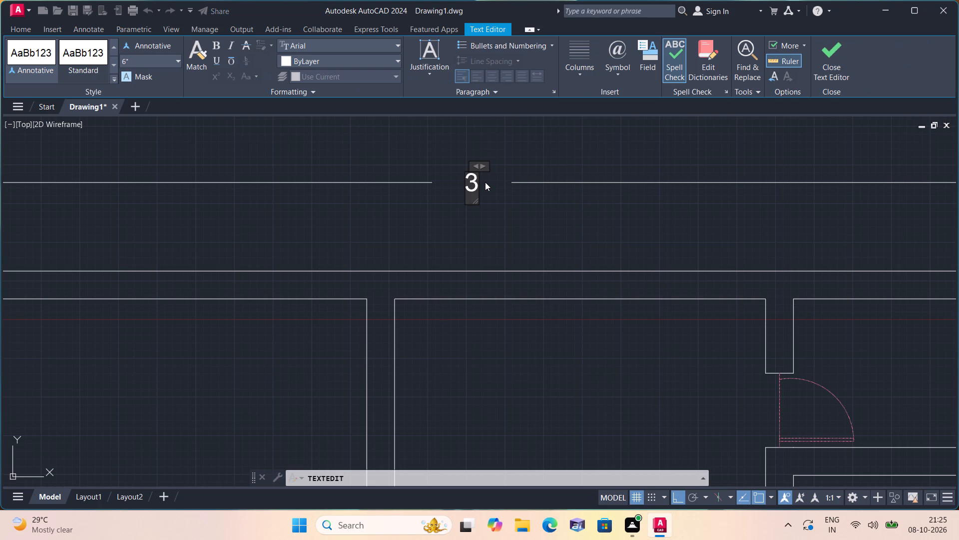
pyautogui.press('8')
pyautogui.press('BackSpace')
pyautogui.press('9')
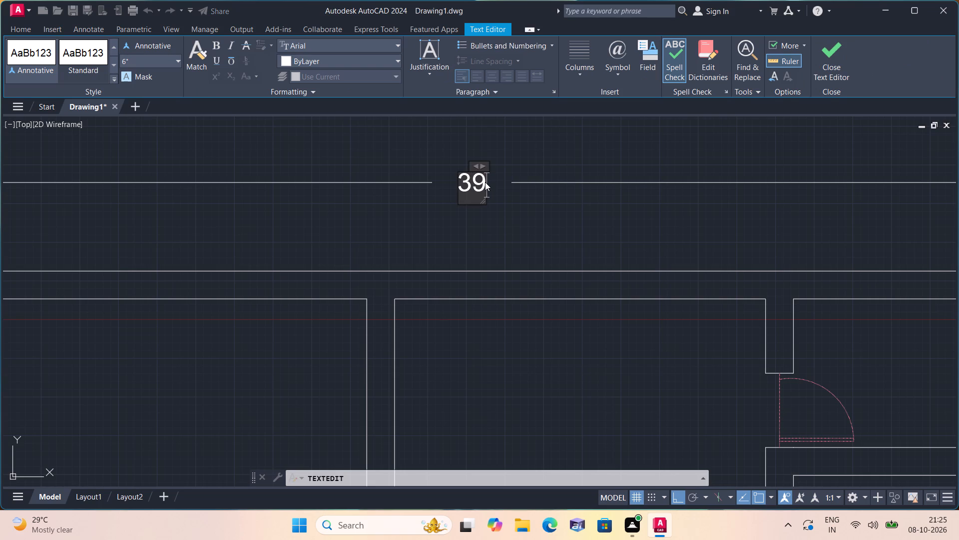
pyautogui.write("'-")
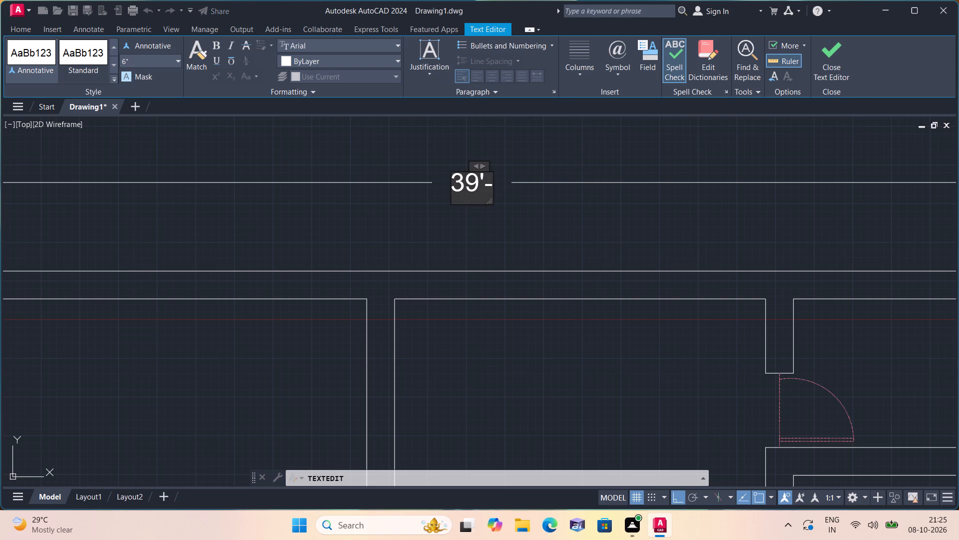
pyautogui.scroll(1, 485, 182)
pyautogui.press('8')
pyautogui.hotkey('shift', '"')
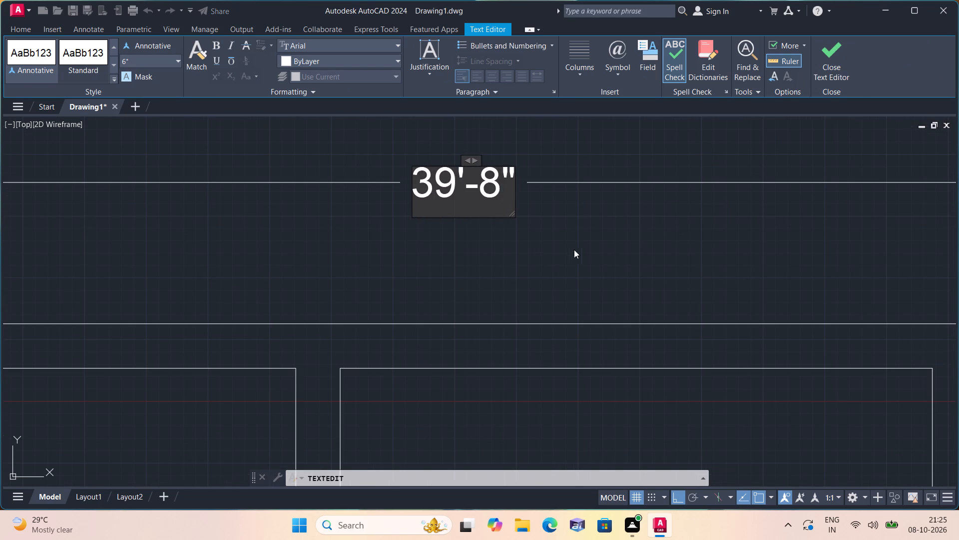
pyautogui.click(580, 252)
pyautogui.press('Escape')
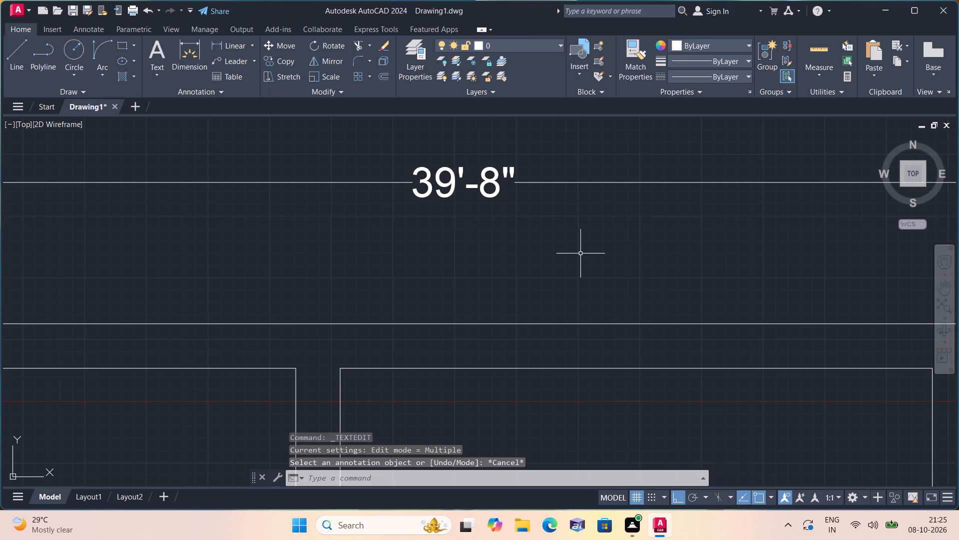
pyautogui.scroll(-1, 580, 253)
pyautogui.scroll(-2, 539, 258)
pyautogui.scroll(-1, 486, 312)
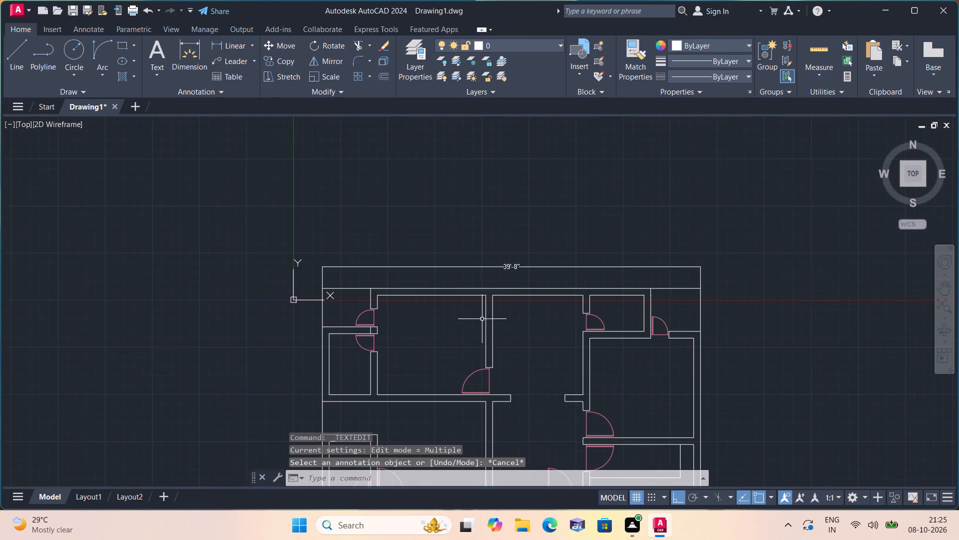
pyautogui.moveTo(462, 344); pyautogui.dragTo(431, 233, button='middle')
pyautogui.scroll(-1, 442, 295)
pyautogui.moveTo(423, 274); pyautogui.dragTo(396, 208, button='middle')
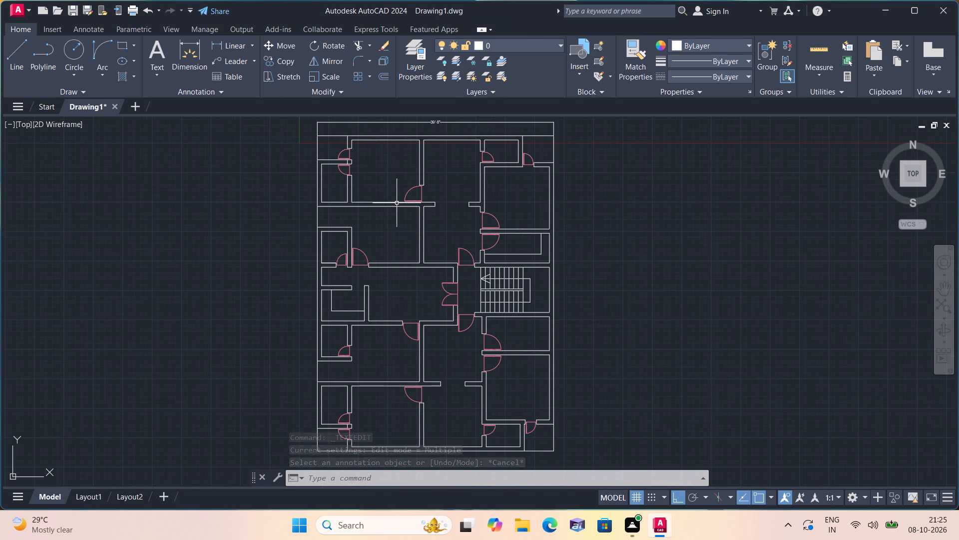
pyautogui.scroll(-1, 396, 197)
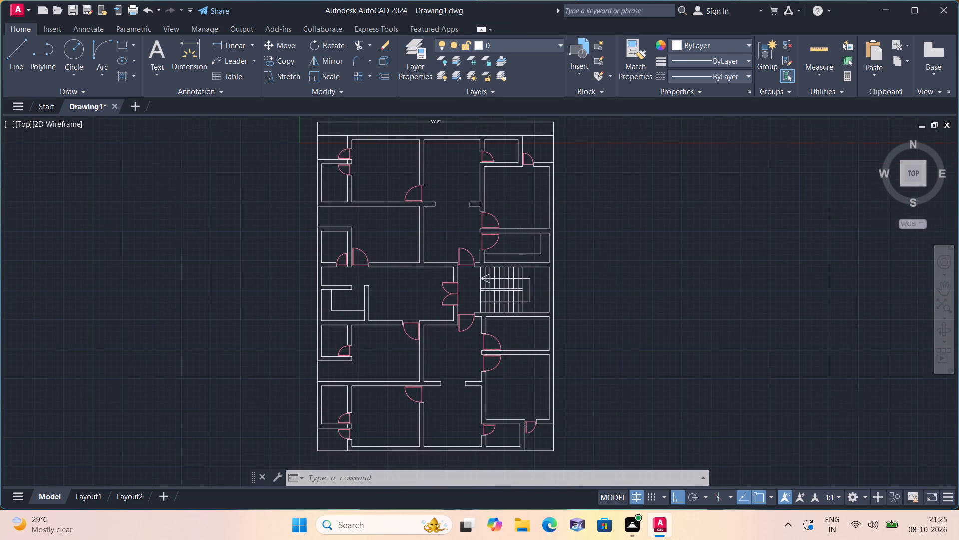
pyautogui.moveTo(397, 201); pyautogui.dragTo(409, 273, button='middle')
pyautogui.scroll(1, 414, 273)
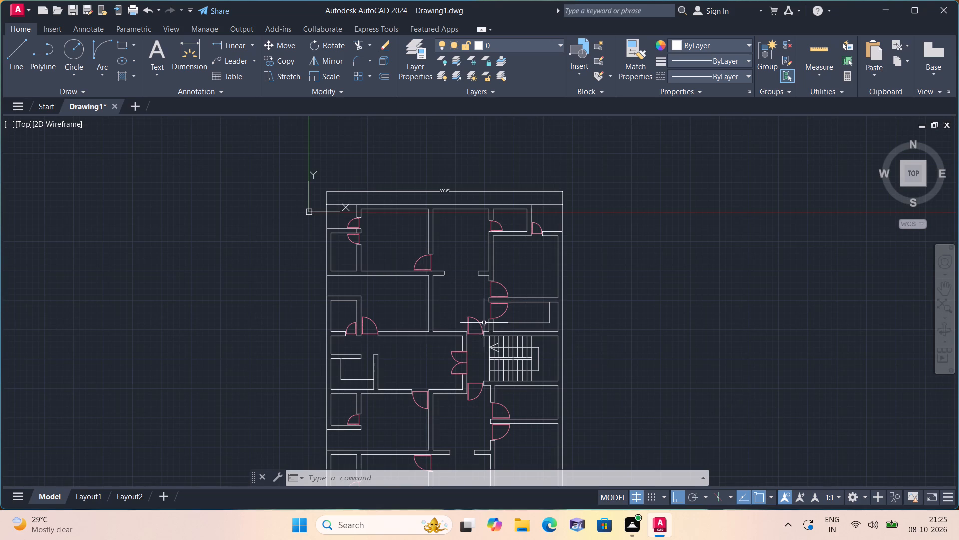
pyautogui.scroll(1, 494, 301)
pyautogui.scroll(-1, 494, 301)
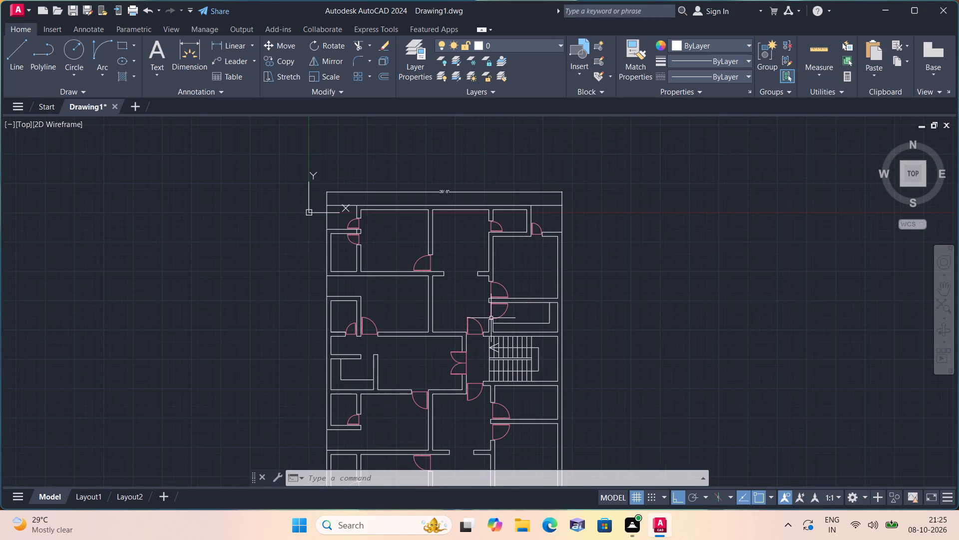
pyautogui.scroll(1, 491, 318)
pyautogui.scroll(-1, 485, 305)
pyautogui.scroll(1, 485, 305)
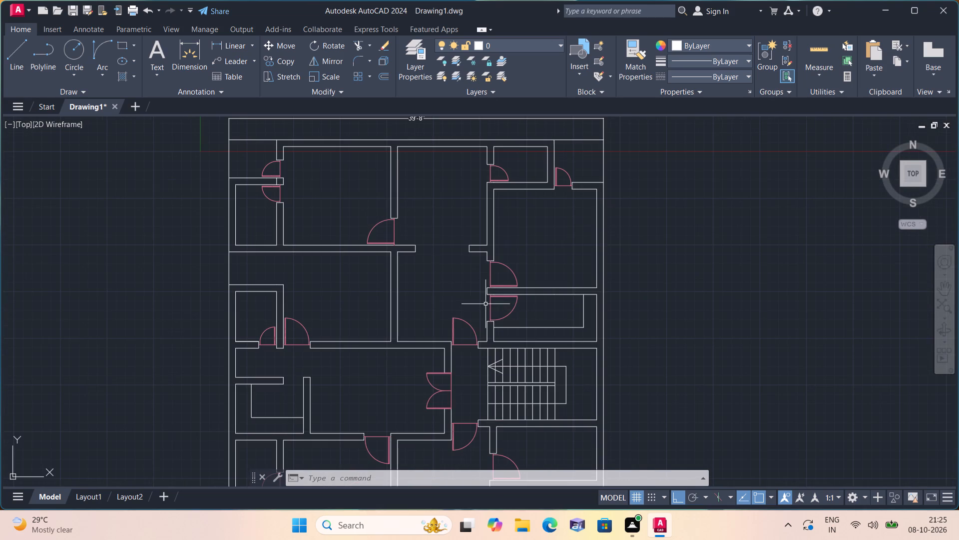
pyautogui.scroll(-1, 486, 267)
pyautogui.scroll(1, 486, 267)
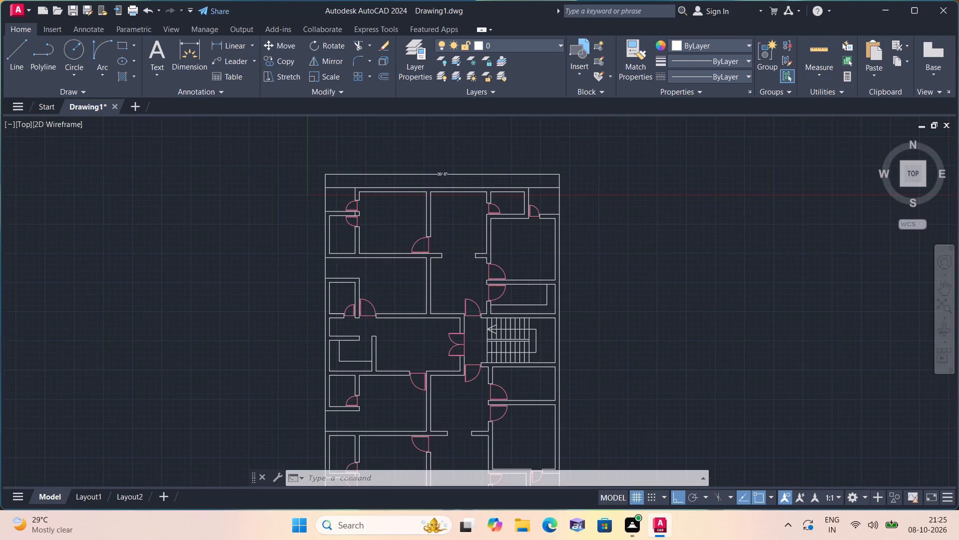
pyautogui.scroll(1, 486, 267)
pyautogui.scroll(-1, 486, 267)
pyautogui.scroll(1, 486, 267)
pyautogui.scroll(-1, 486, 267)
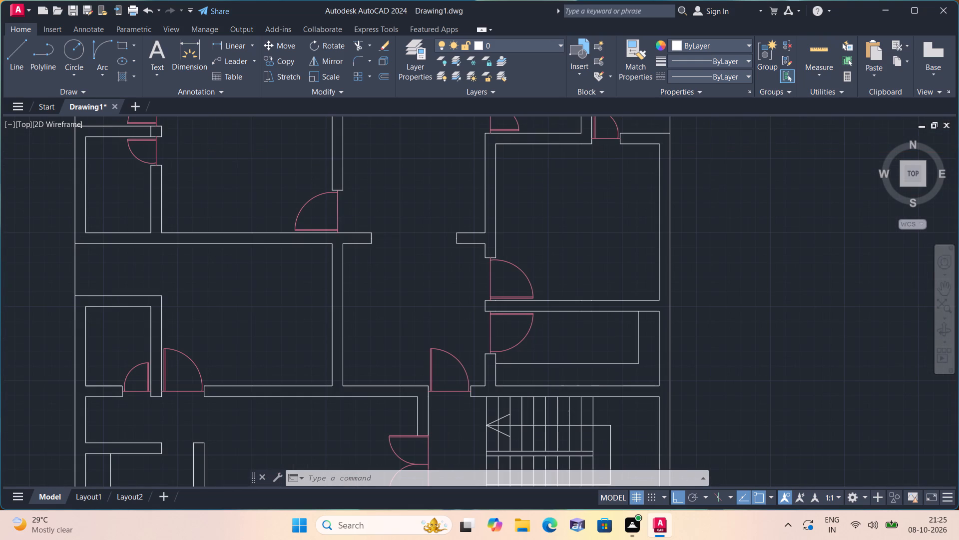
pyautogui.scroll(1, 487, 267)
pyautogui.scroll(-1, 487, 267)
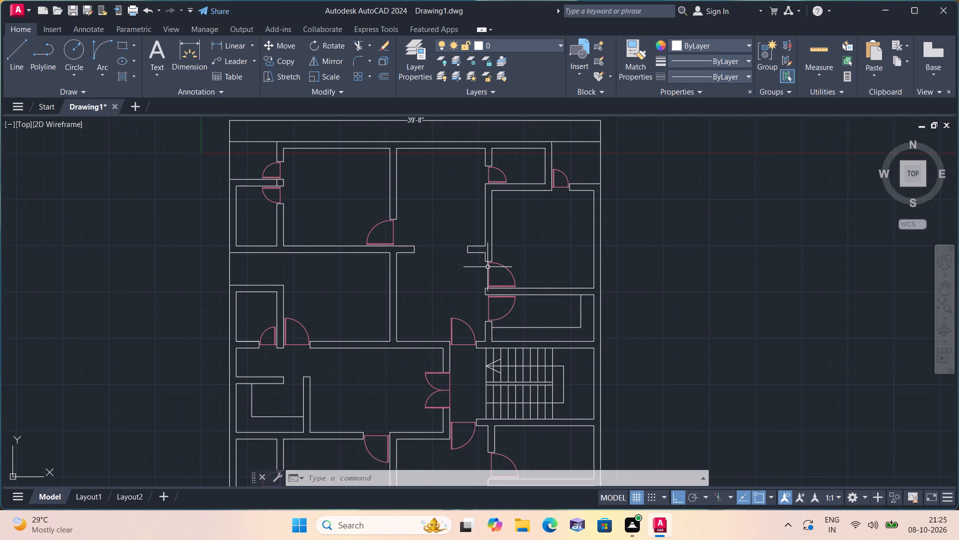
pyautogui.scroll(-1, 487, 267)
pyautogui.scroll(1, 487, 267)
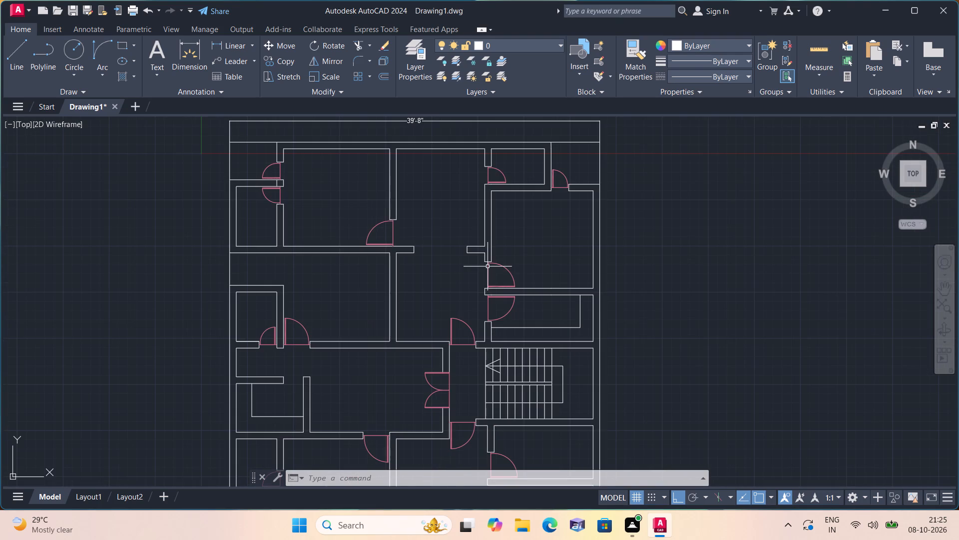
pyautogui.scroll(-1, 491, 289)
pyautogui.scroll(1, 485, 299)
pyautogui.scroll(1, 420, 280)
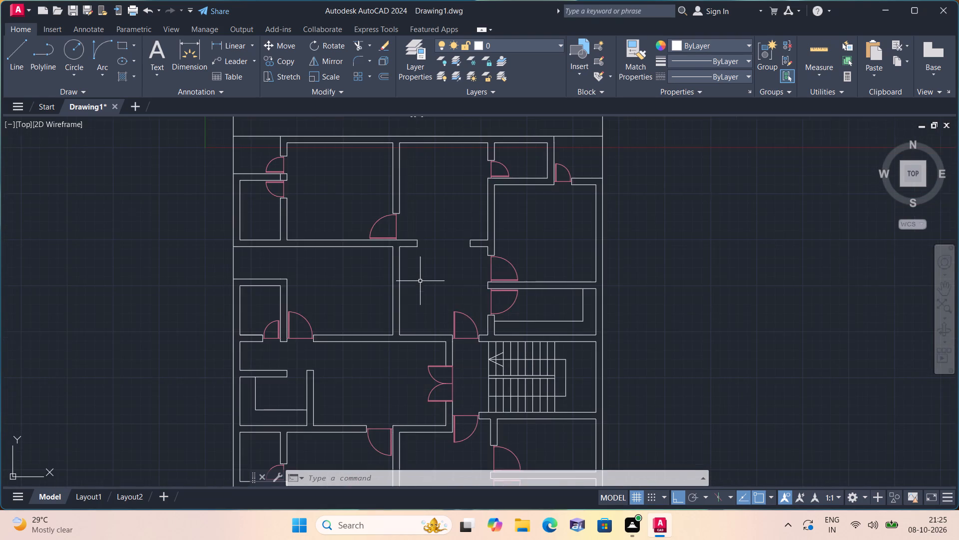
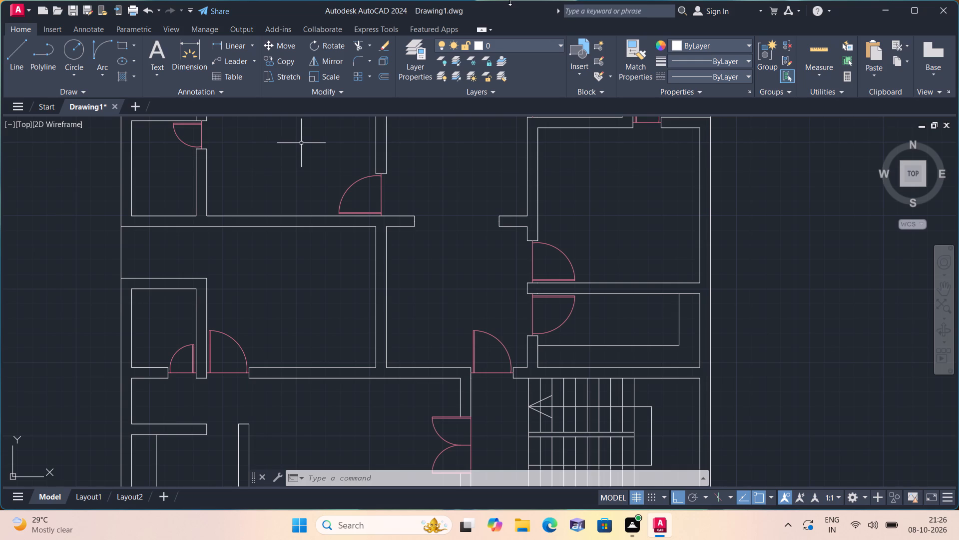
# Look over the whole floor plan and its overall width dimension to find where room labels are needed.
pyautogui.rightClick(510, 0)
pyautogui.scroll(-1, 0, 64)
pyautogui.scroll(-1, 63, 41)
pyautogui.scroll(-1, 109, 107)
pyautogui.scroll(-1, 396, 148)
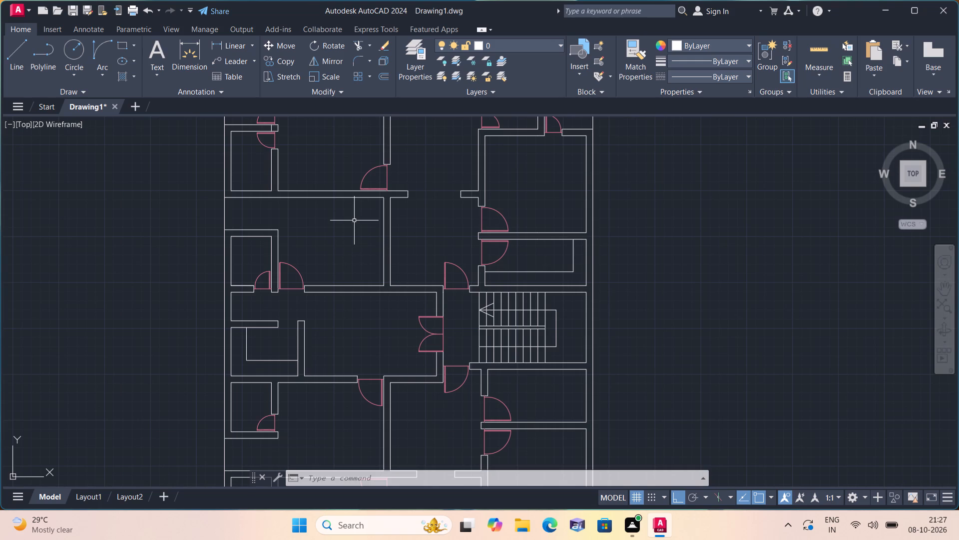
pyautogui.scroll(-1, 344, 235)
pyautogui.moveTo(336, 238); pyautogui.dragTo(336, 261, button='middle')
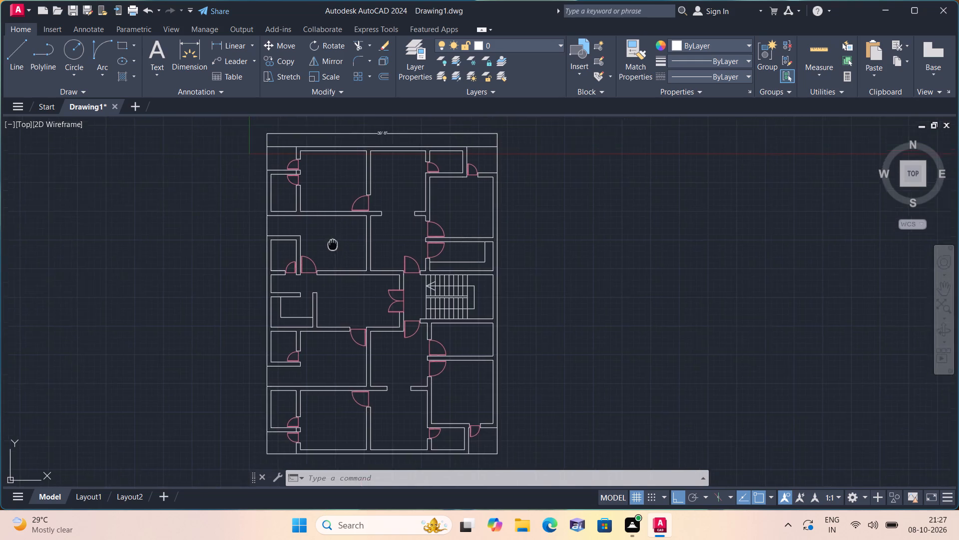
pyautogui.moveTo(336, 261); pyautogui.dragTo(345, 299, button='middle')
pyautogui.scroll(-1, 348, 283)
pyautogui.moveTo(348, 283); pyautogui.dragTo(345, 293, button='middle')
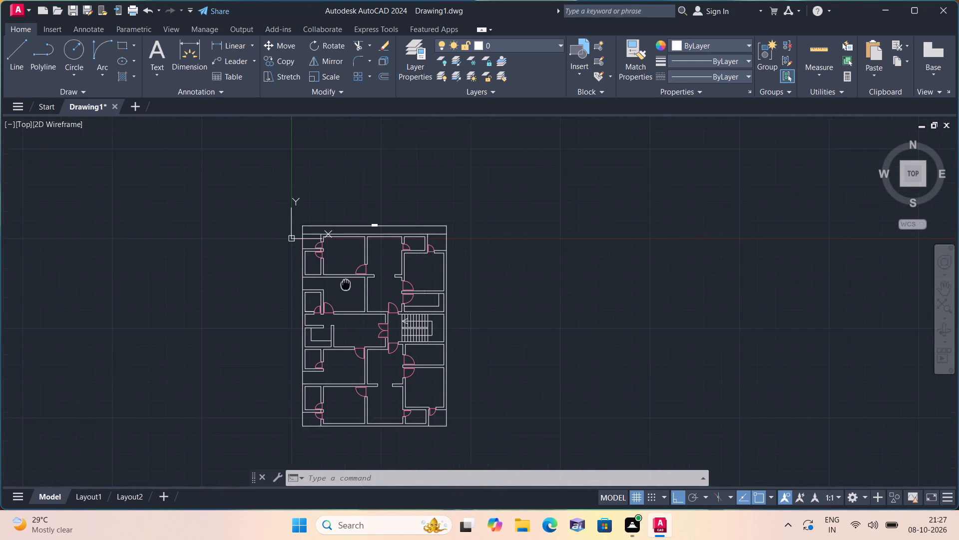
pyautogui.moveTo(345, 293); pyautogui.dragTo(345, 310, button='middle')
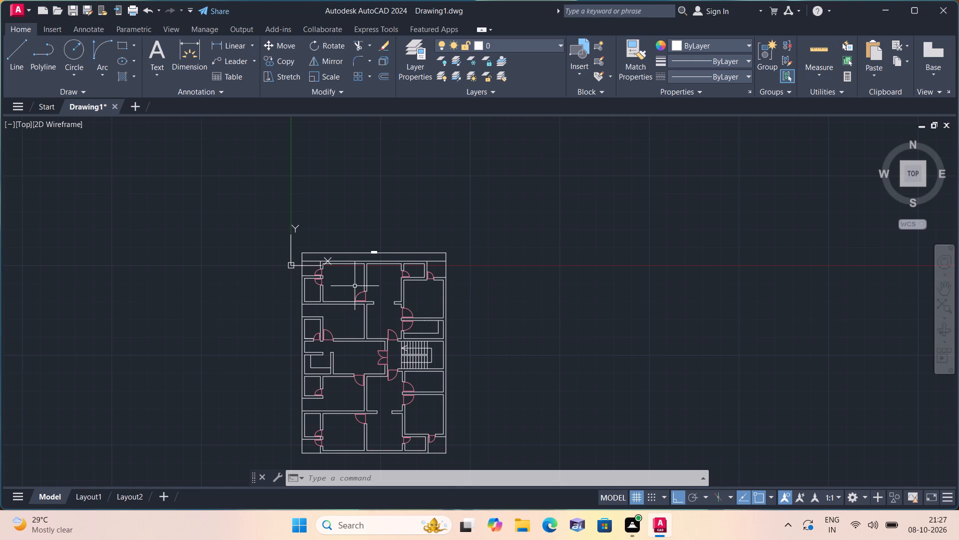
pyautogui.moveTo(355, 286); pyautogui.dragTo(338, 328, button='middle')
pyautogui.moveTo(320, 314); pyautogui.dragTo(204, 174, button='middle')
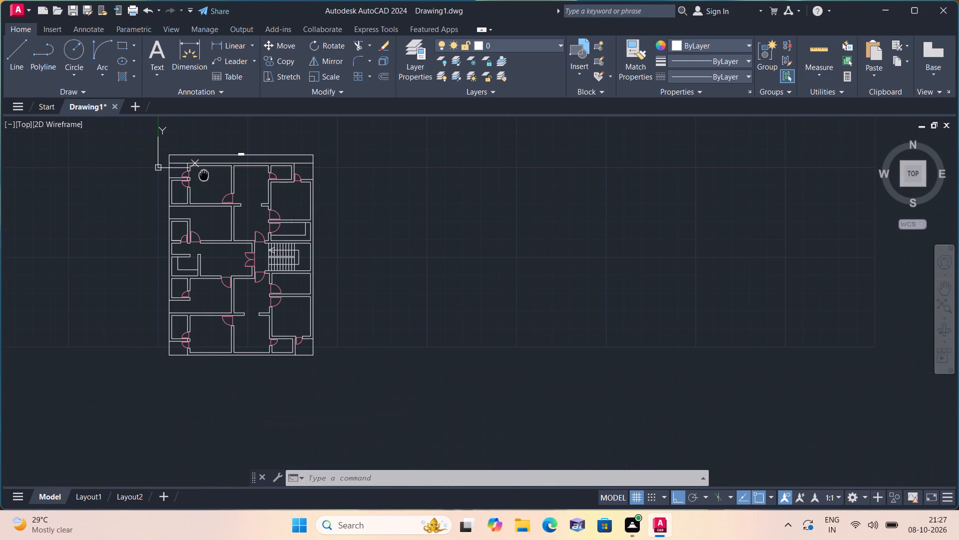
# Add the multiline text 5'-0"X4'-5" on layer 0 inside the small space at the plan's northwest corner.
pyautogui.scroll(2, 207, 174)
pyautogui.moveTo(185, 165); pyautogui.dragTo(290, 282, button='middle')
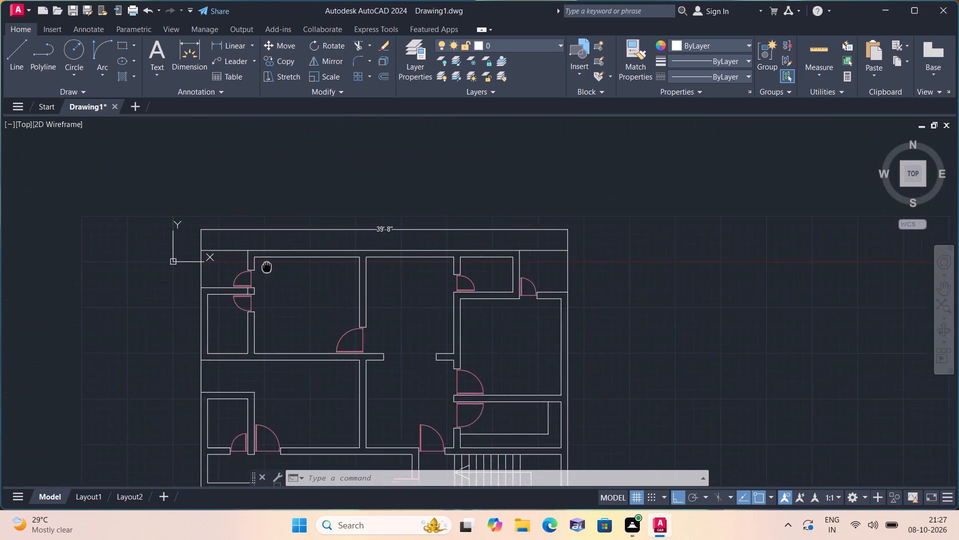
pyautogui.moveTo(290, 282); pyautogui.dragTo(302, 291, button='middle')
pyautogui.scroll(1, 282, 291)
pyautogui.moveTo(282, 291); pyautogui.dragTo(365, 253, button='middle')
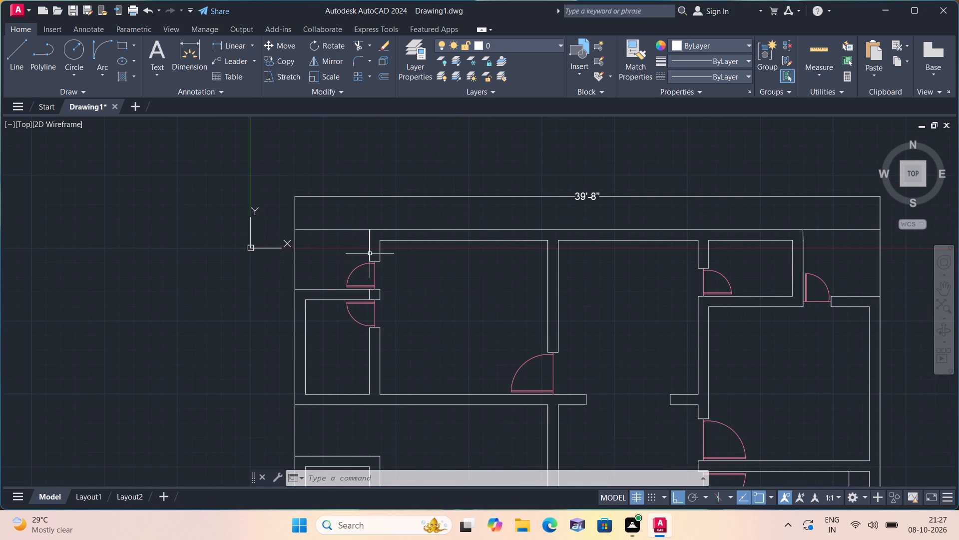
pyautogui.write('mt')
pyautogui.press('space')
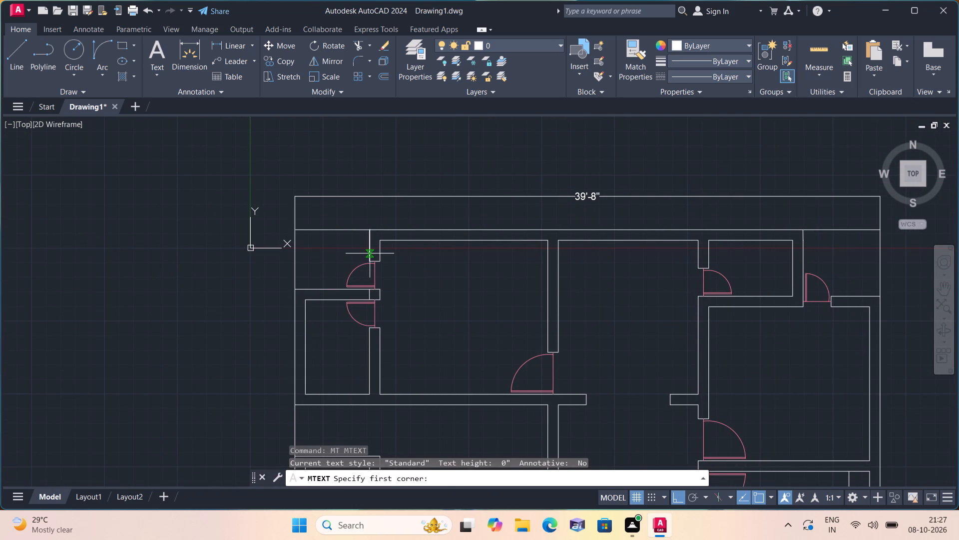
pyautogui.scroll(1, 297, 253)
pyautogui.tripleClick(321, 263)
pyautogui.click(321, 263)
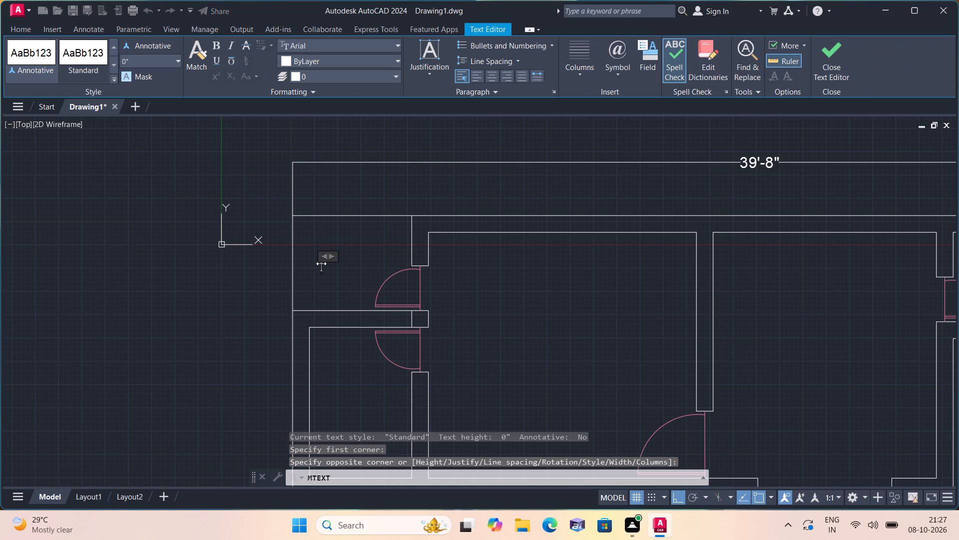
pyautogui.write("5'")
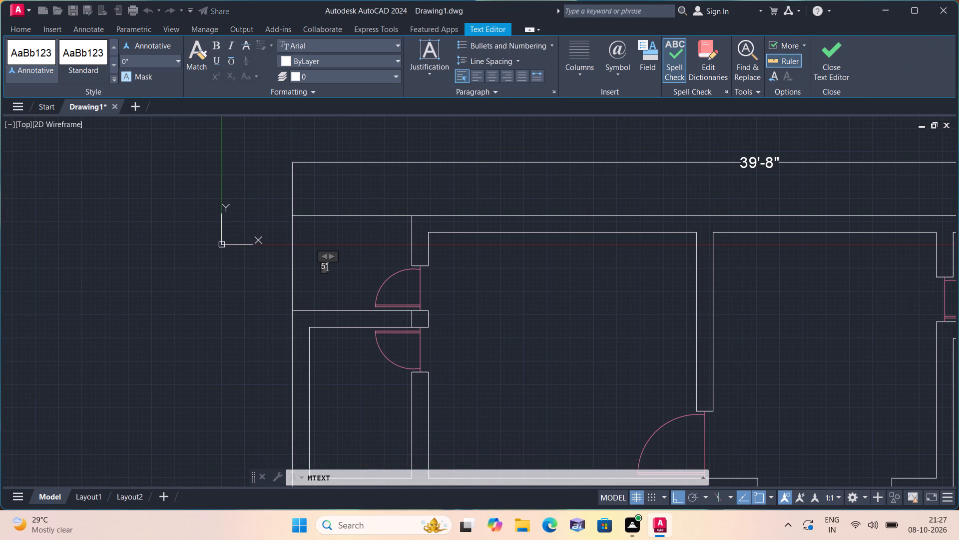
pyautogui.press('-')
pyautogui.write('0"')
pyautogui.press('x')
pyautogui.write("4'")
pyautogui.write('-5"')
pyautogui.click(340, 237)
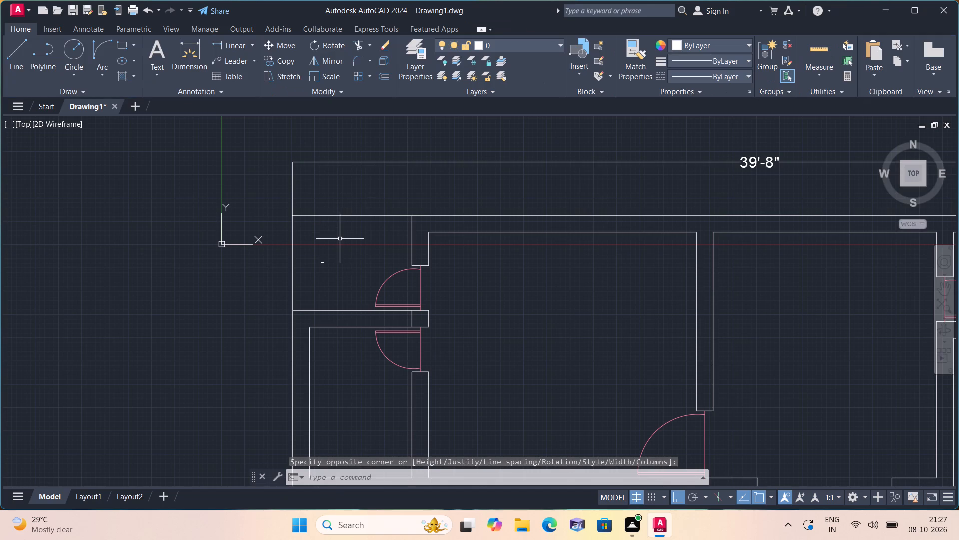
# Label the door of the northwest corner space with the multiline text D3 inside its swing.
pyautogui.moveTo(375, 330); pyautogui.dragTo(348, 309, button='middle')
pyautogui.scroll(1, 378, 269)
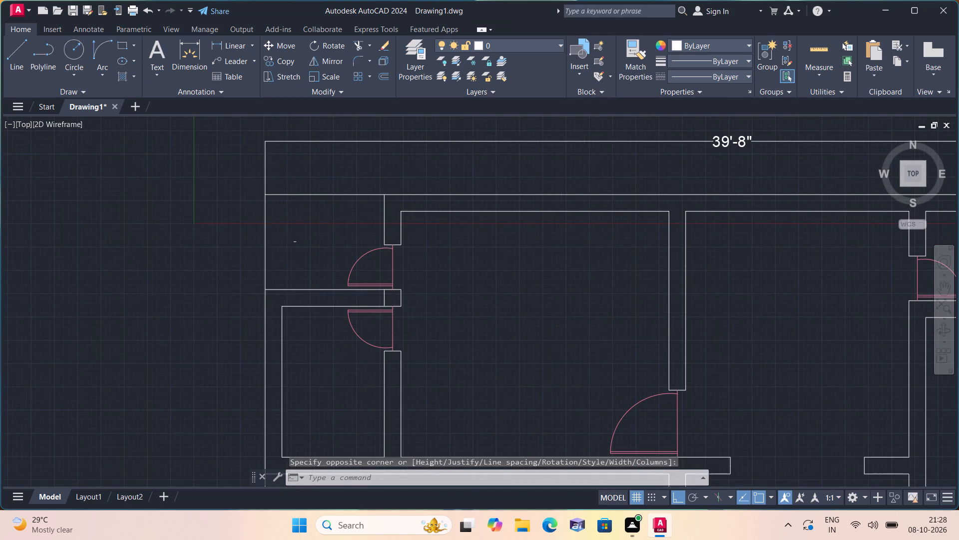
pyautogui.press('space')
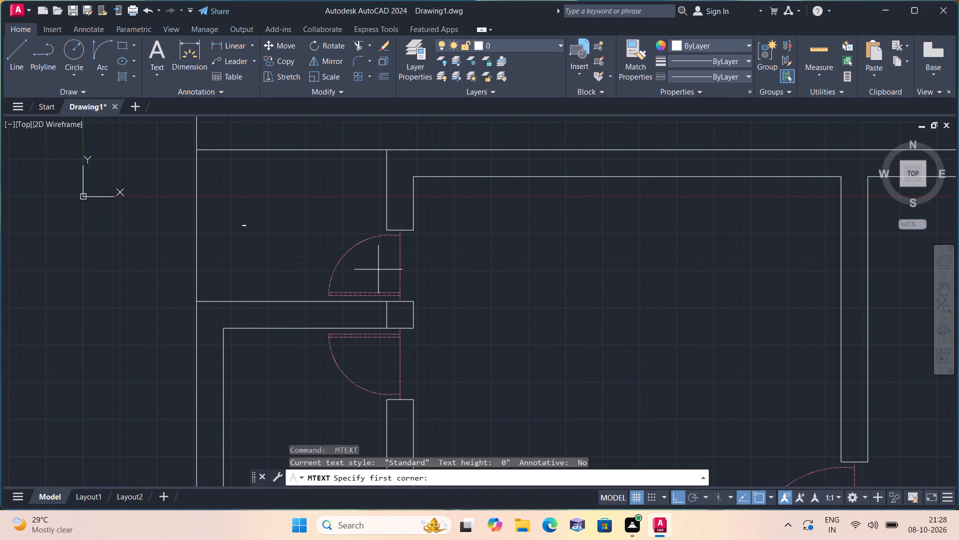
pyautogui.tripleClick(378, 269)
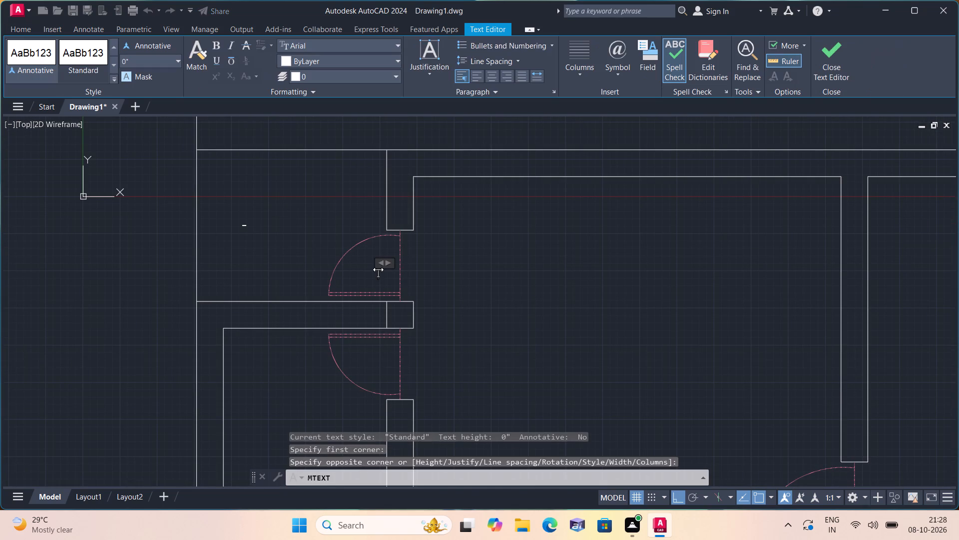
pyautogui.write('D3')
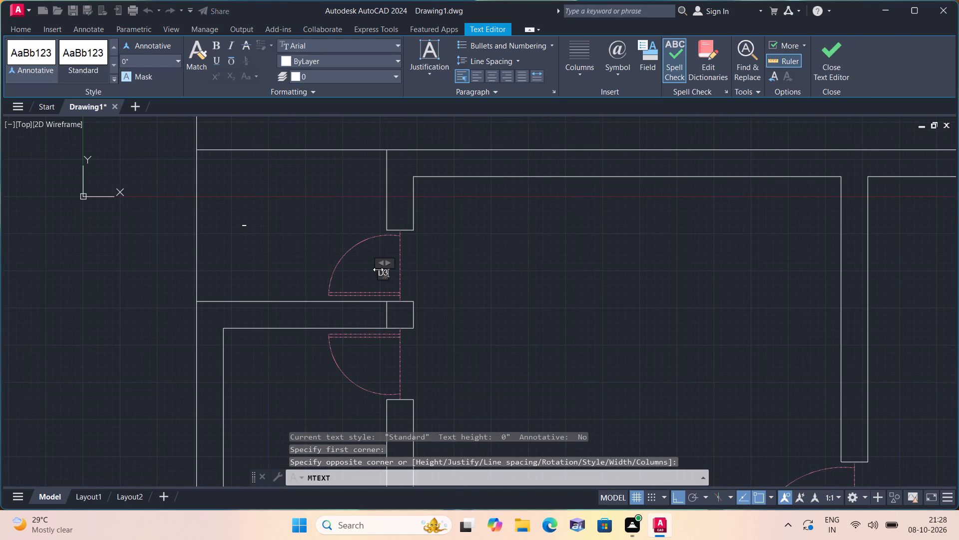
pyautogui.click(373, 259)
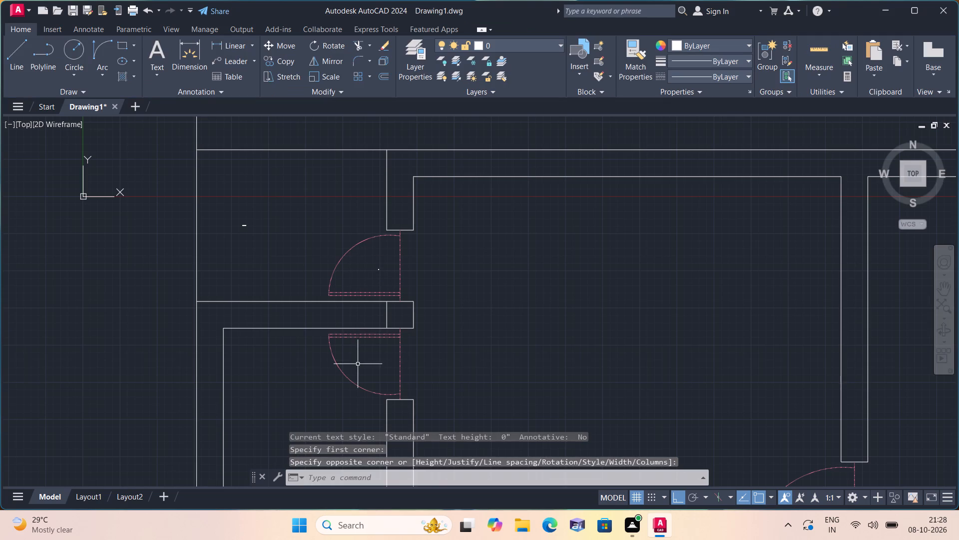
# Label the door directly south of it with the multiline text D3 inside its swing.
pyautogui.moveTo(358, 364); pyautogui.dragTo(349, 313, button='middle')
pyautogui.press('space')
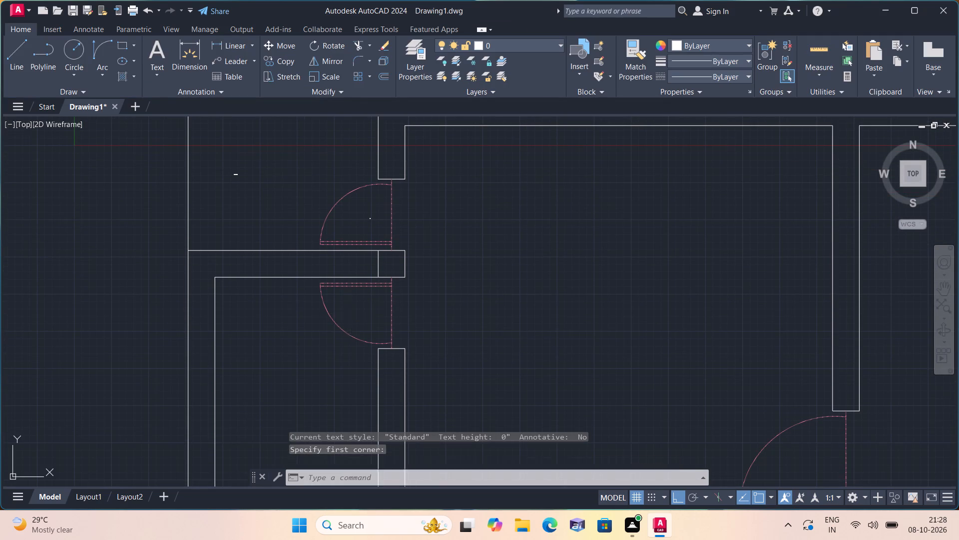
pyautogui.tripleClick(349, 313)
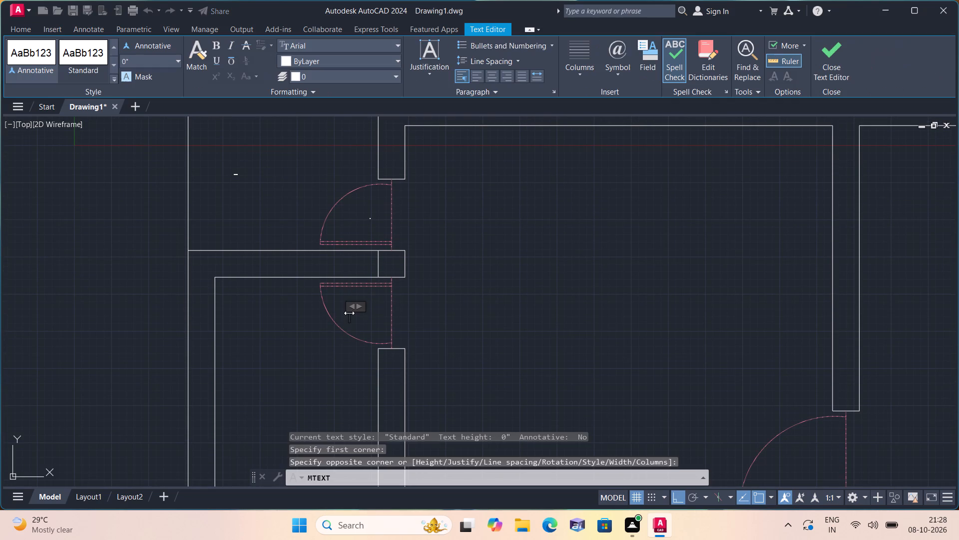
pyautogui.press('d')
pyautogui.press('3')
pyautogui.click(370, 306)
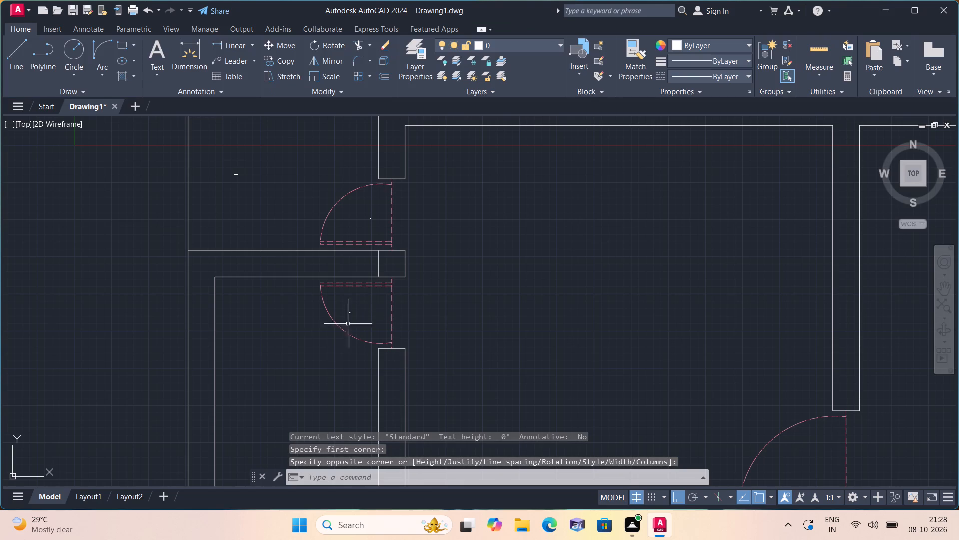
# Add the multiline text 6'-9"X4'-7" inside the small room directly south of the northwest corner space.
pyautogui.press('space')
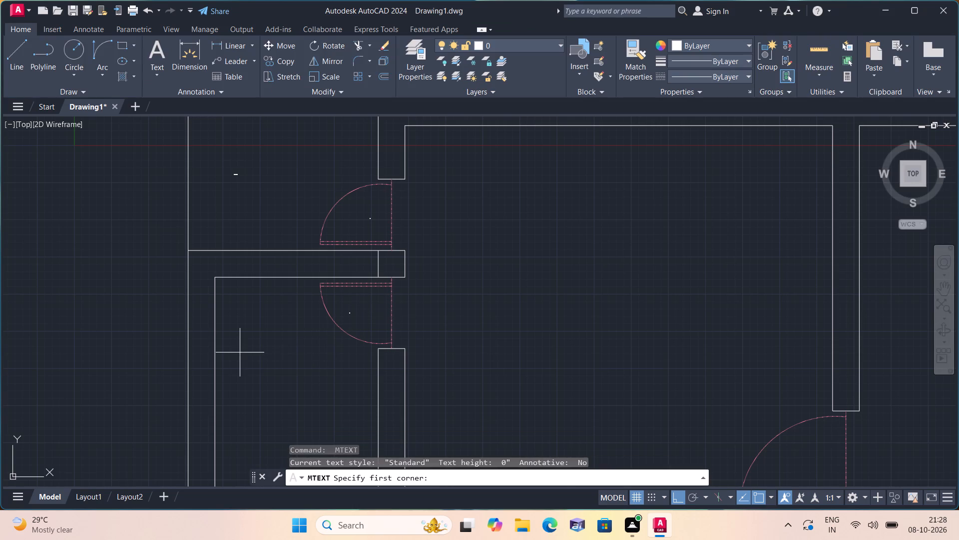
pyautogui.tripleClick(244, 352)
pyautogui.click(244, 352)
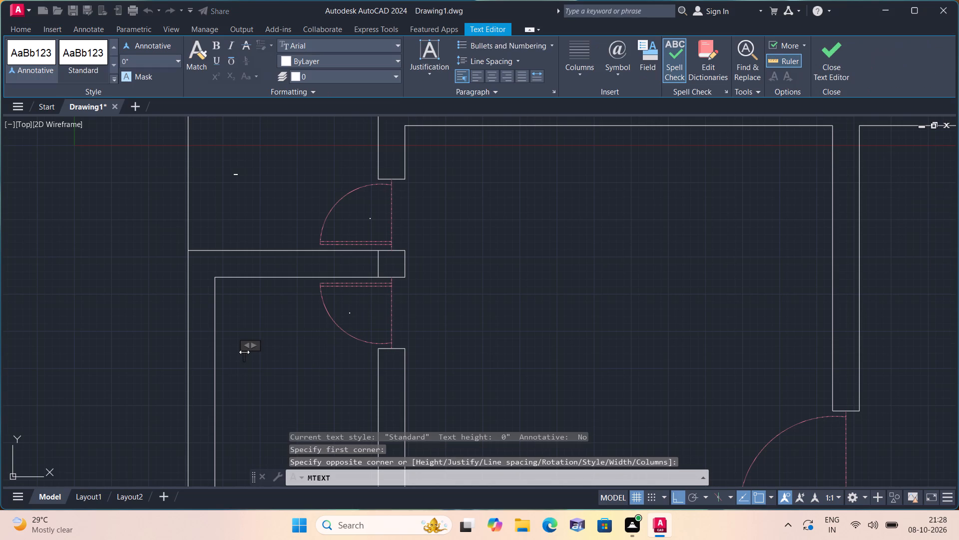
pyautogui.write("6'")
pyautogui.write('-9"')
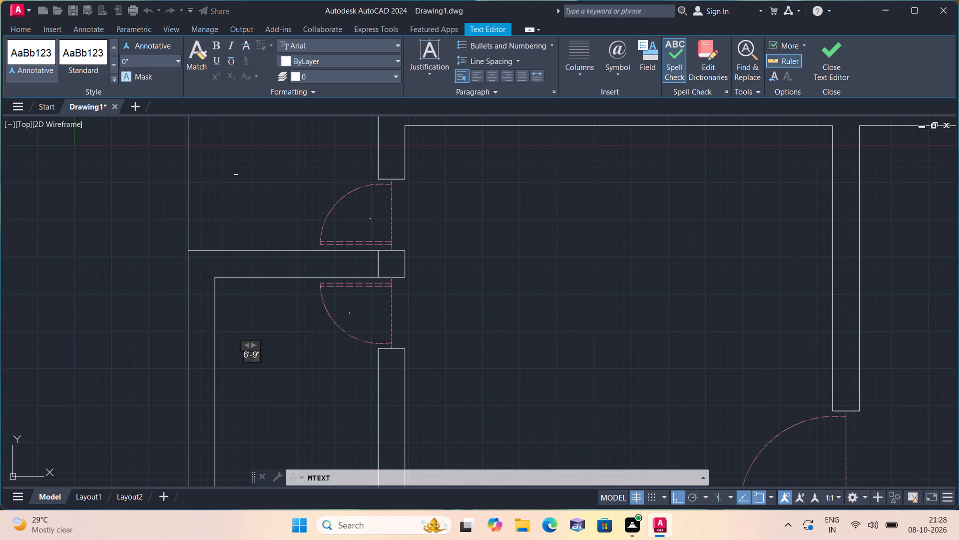
pyautogui.press('x')
pyautogui.write('4\'-7"')
pyautogui.click(313, 329)
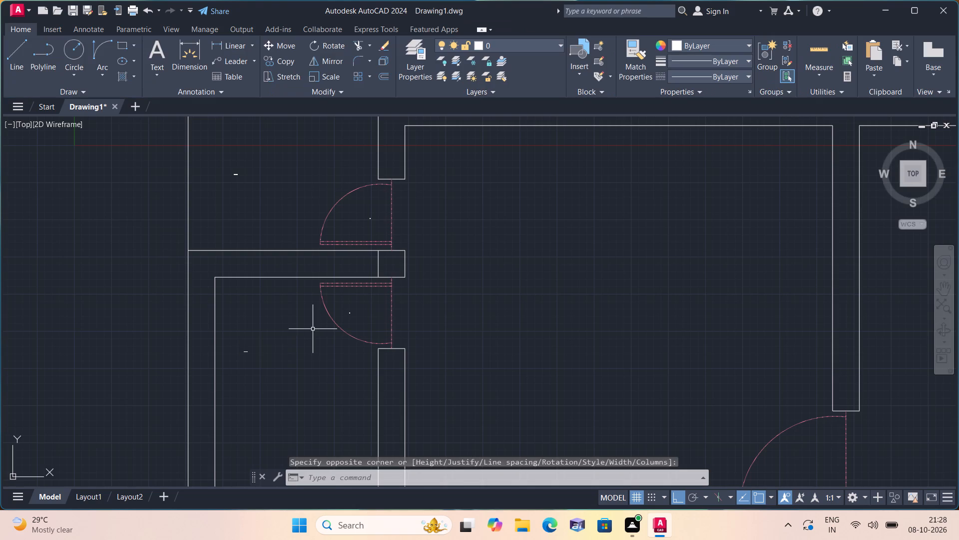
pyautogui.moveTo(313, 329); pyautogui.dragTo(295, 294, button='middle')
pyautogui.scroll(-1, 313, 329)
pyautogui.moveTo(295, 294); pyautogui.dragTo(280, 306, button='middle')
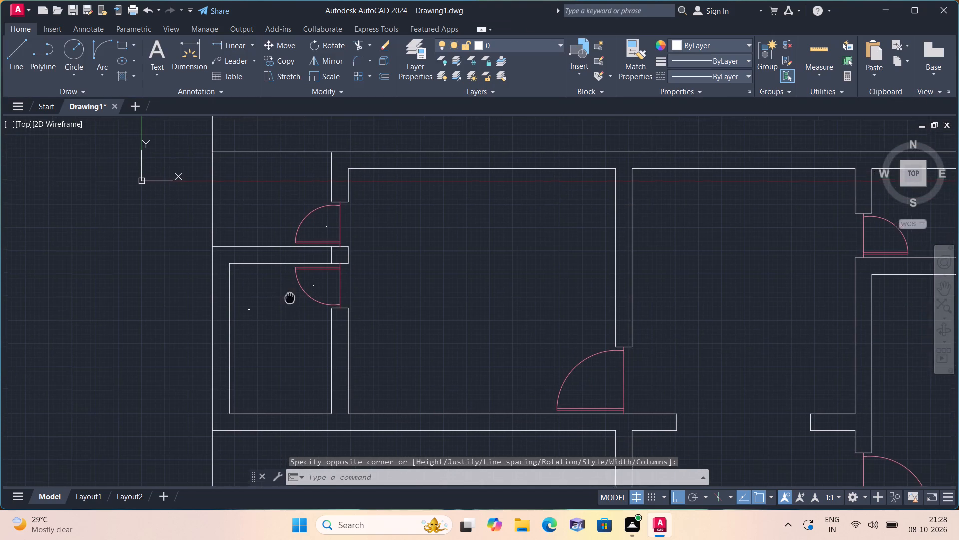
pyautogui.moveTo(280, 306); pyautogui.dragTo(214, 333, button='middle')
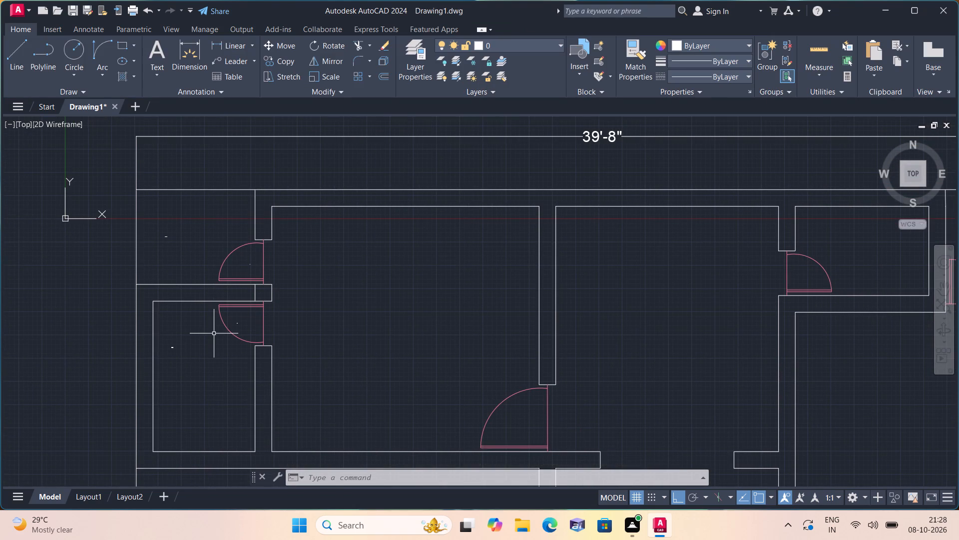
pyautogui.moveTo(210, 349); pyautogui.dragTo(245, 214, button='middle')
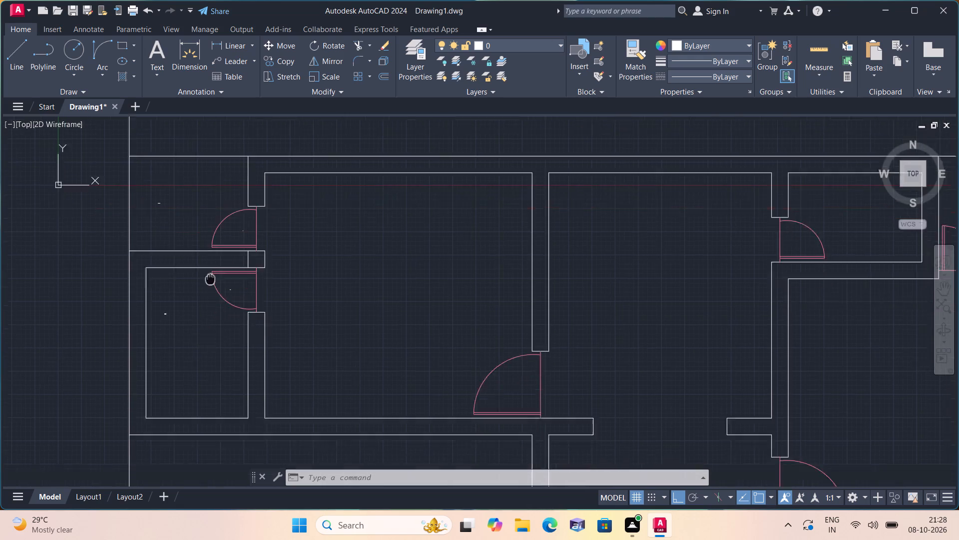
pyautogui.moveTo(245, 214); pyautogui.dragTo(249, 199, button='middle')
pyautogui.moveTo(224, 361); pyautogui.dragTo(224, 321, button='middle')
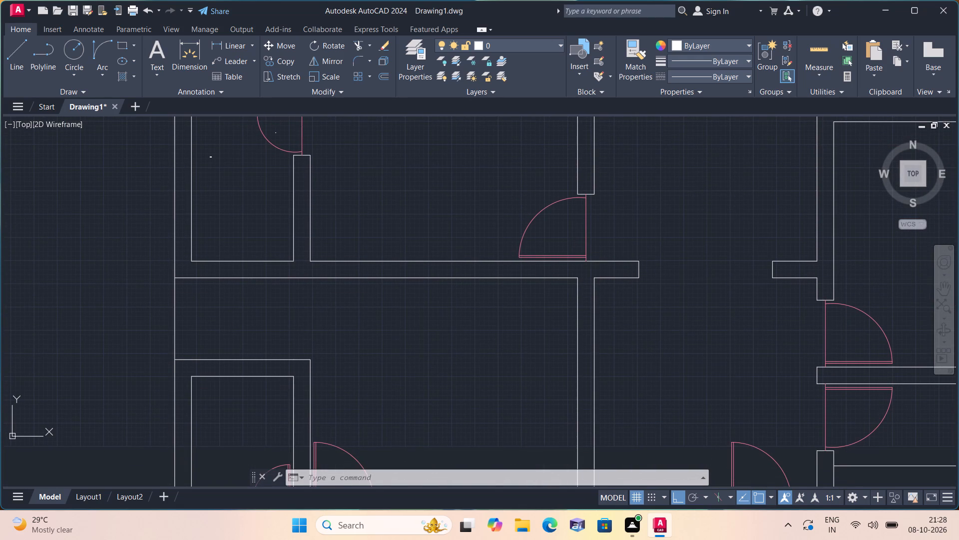
# Add the multiline text 4'-0"X5'-0" in the west-side recess directly north of the small room with the south-wall door.
pyautogui.press('space')
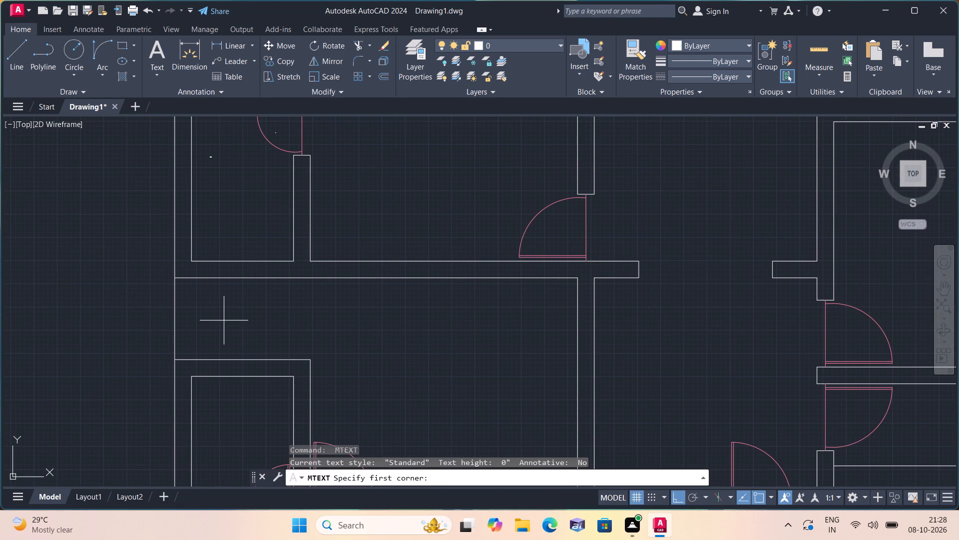
pyautogui.tripleClick(224, 320)
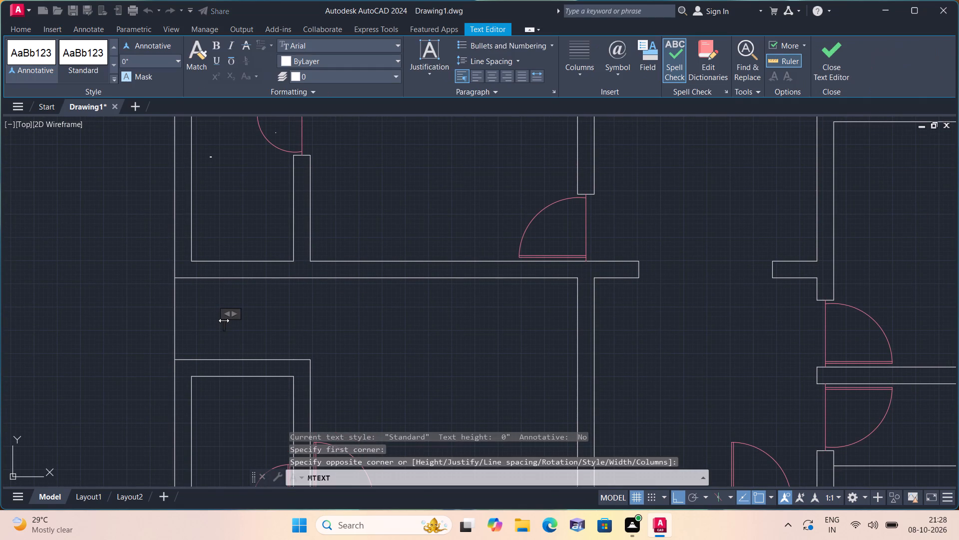
pyautogui.write("4'")
pyautogui.write('-0"')
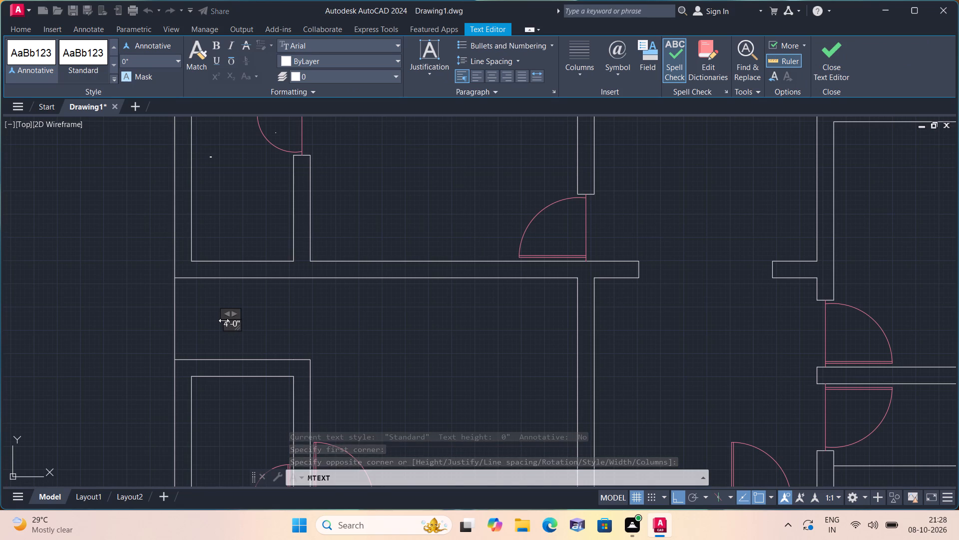
pyautogui.press('x')
pyautogui.write('5\'-0"')
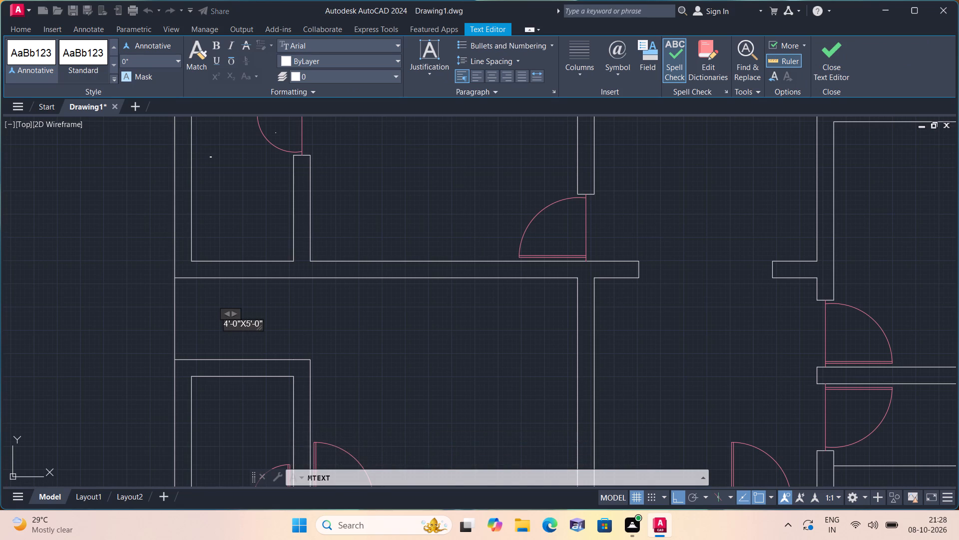
pyautogui.click(269, 301)
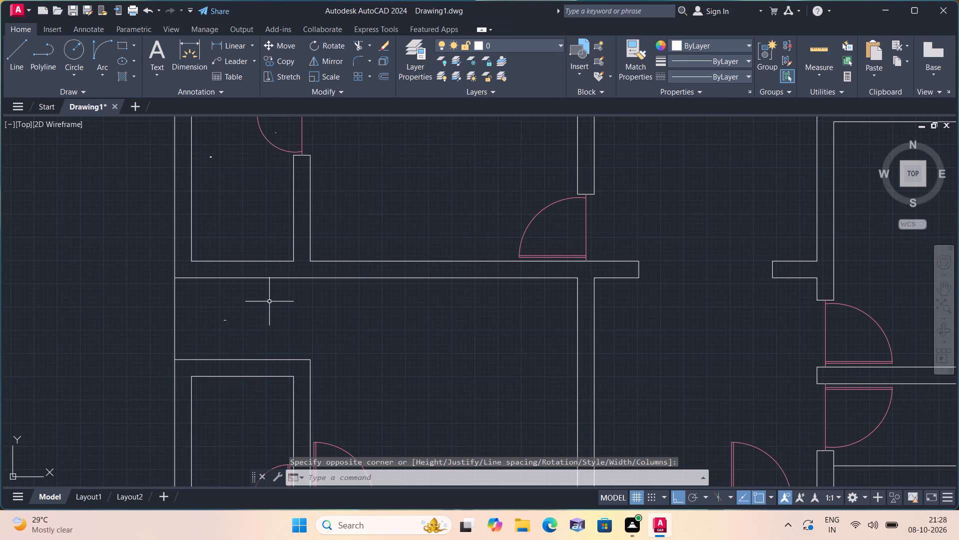
# Add the multiline text 5'-7"X4'-7" inside the small west-side room directly south of the 4'-0"X5'-0" recess.
pyautogui.moveTo(256, 322); pyautogui.dragTo(242, 229, button='middle')
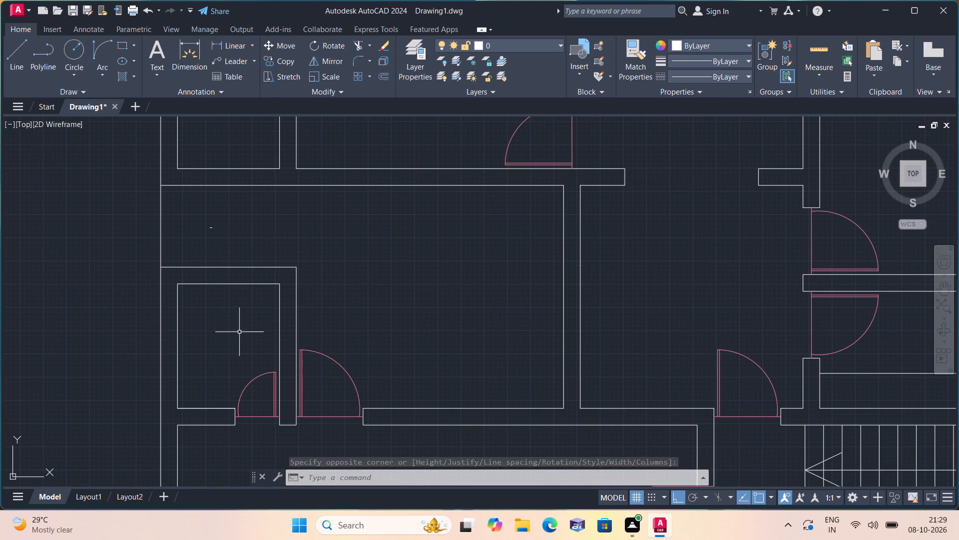
pyautogui.press('space')
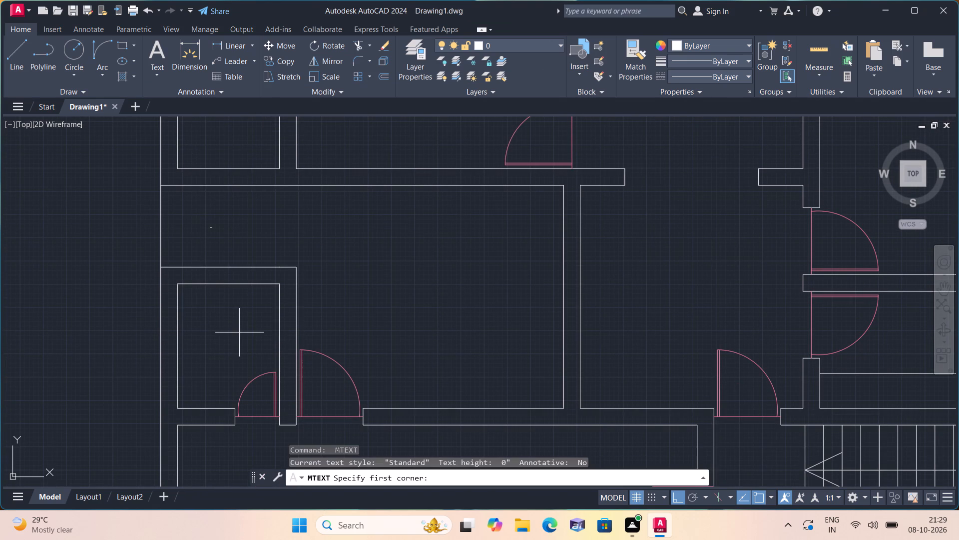
pyautogui.doubleClick(239, 332)
pyautogui.click(239, 332)
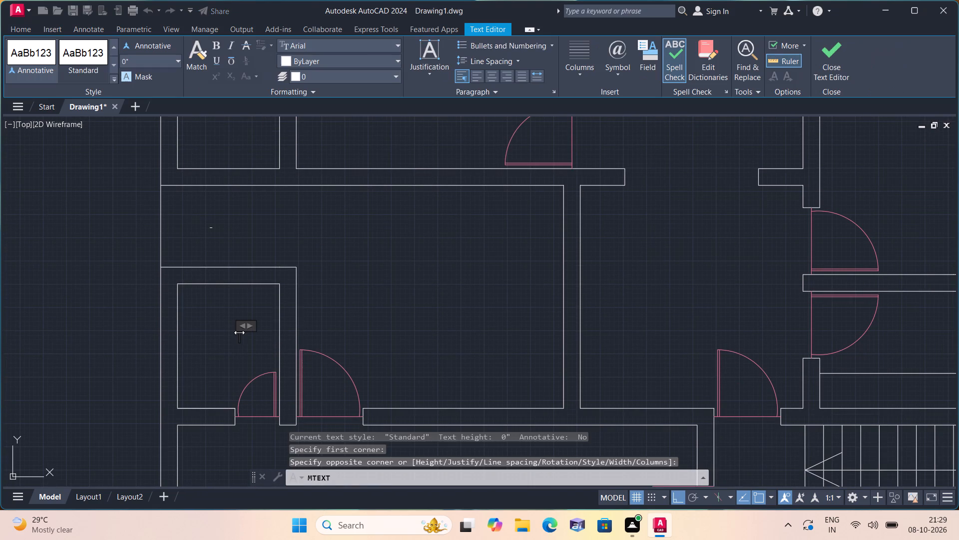
pyautogui.press('5')
pyautogui.press("'")
pyautogui.write('-7"')
pyautogui.press('x')
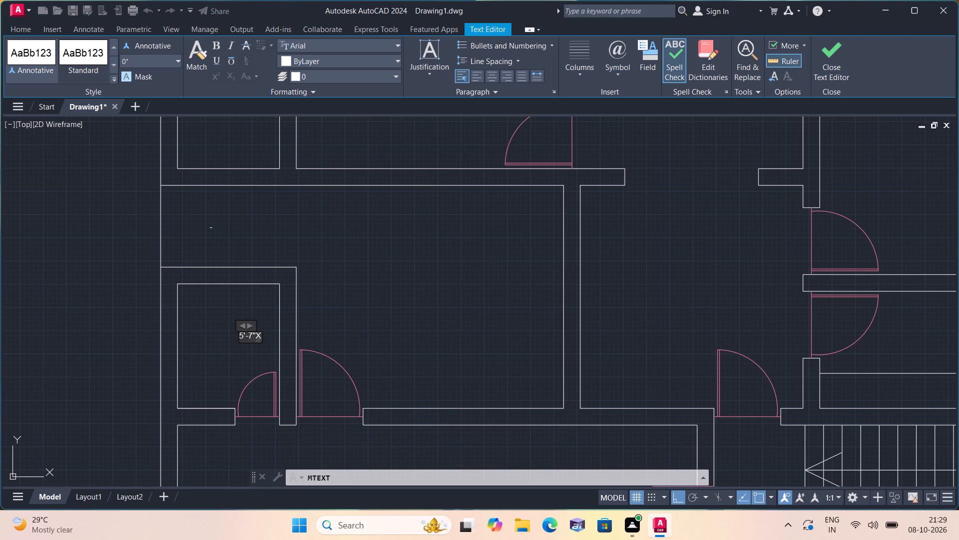
pyautogui.write('4\'-7"')
pyautogui.click(204, 311)
# Label the door in that small room's south wall with the multiline text D3 inside its swing.
pyautogui.moveTo(216, 325); pyautogui.dragTo(210, 283, button='middle')
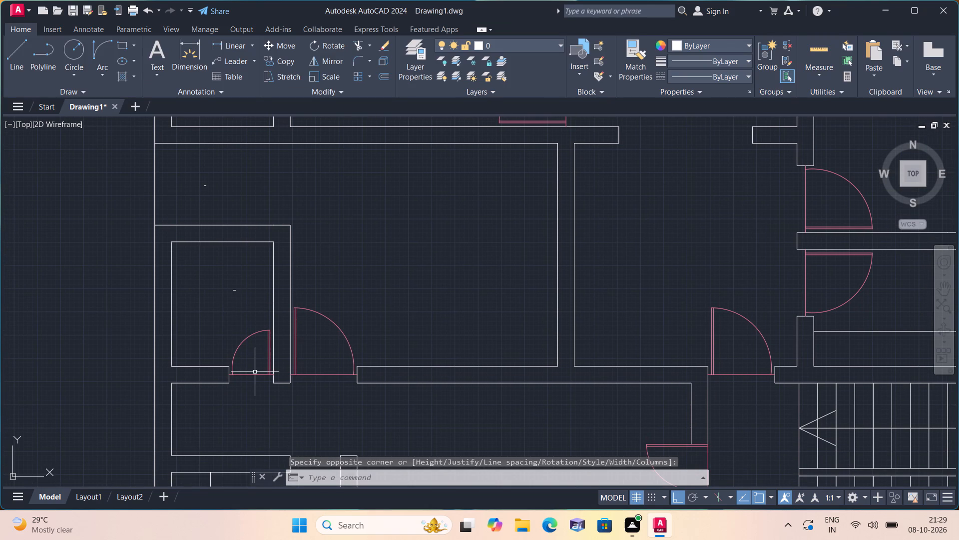
pyautogui.press('space')
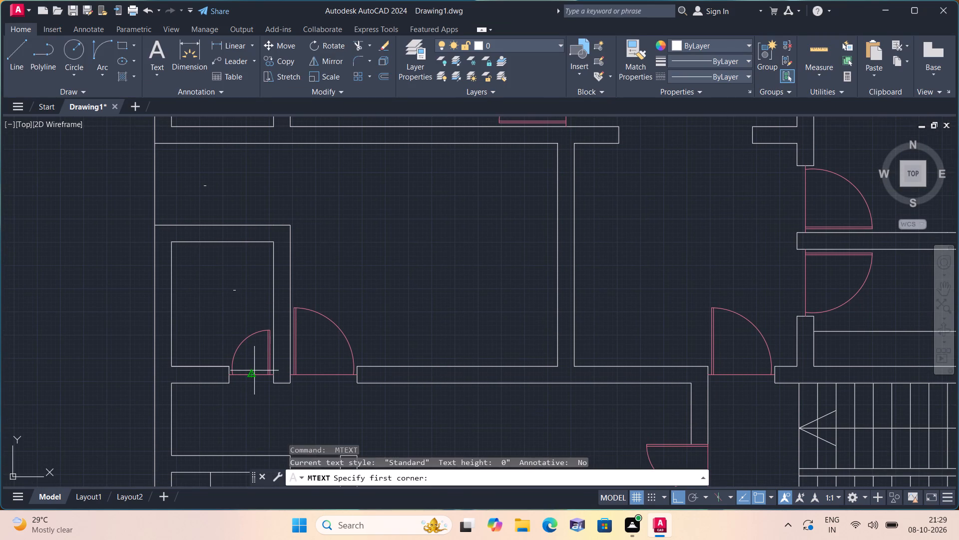
pyautogui.tripleClick(250, 360)
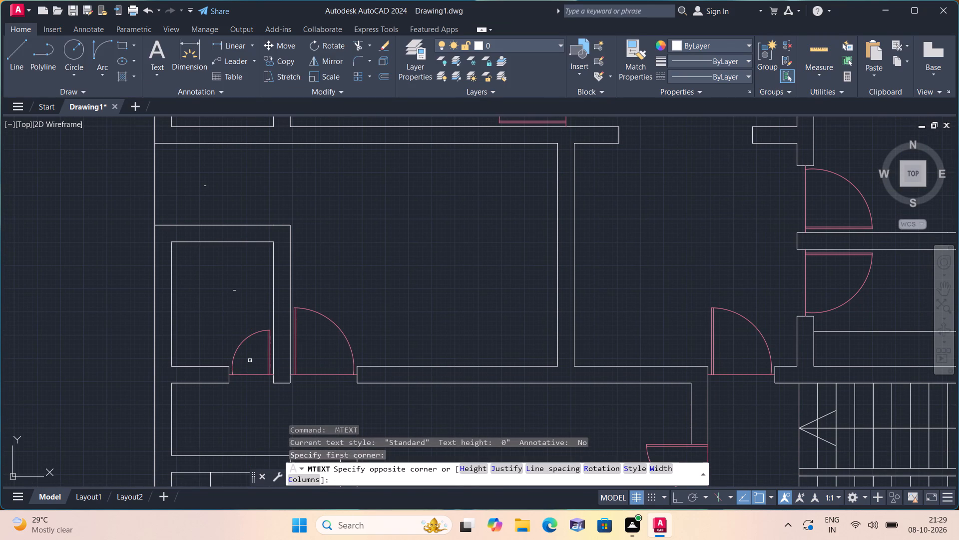
pyautogui.click(250, 360)
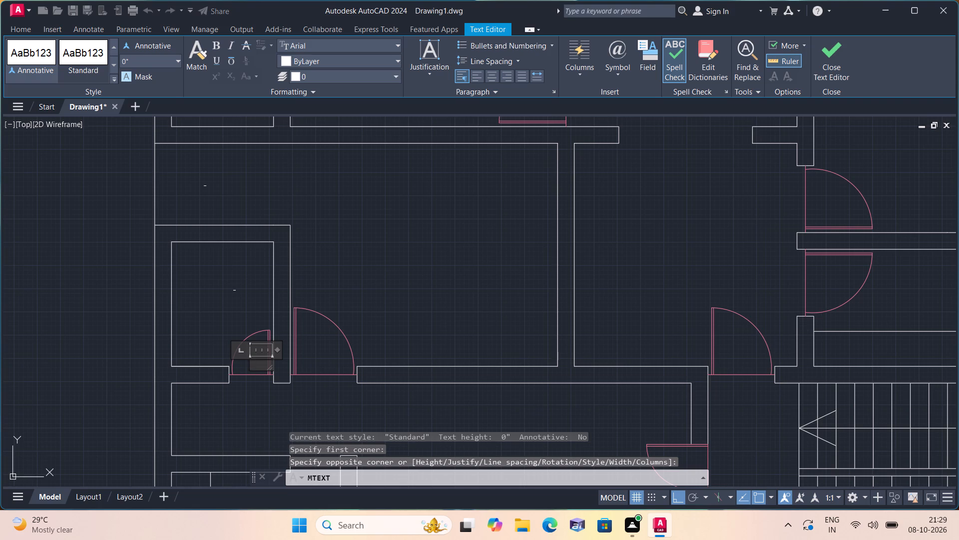
pyautogui.write('D3')
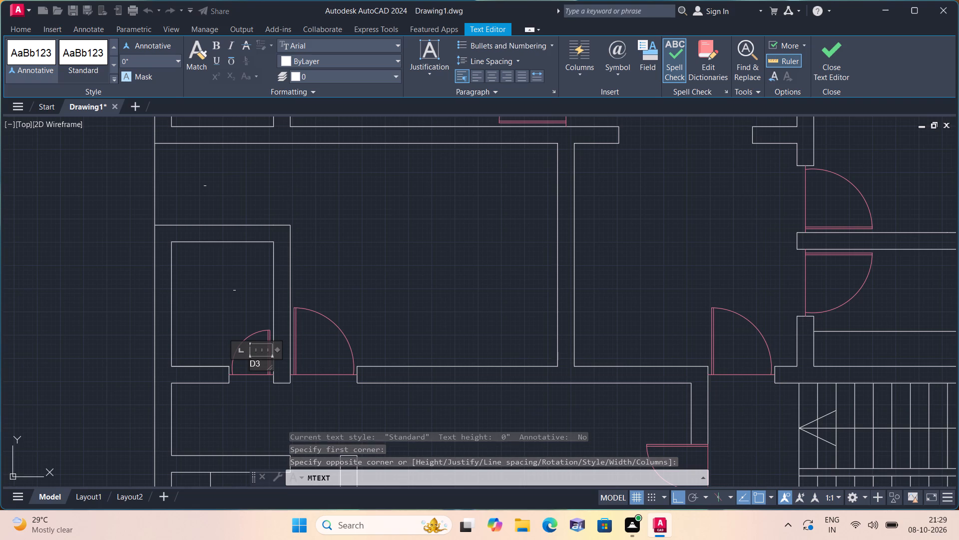
pyautogui.click(307, 355)
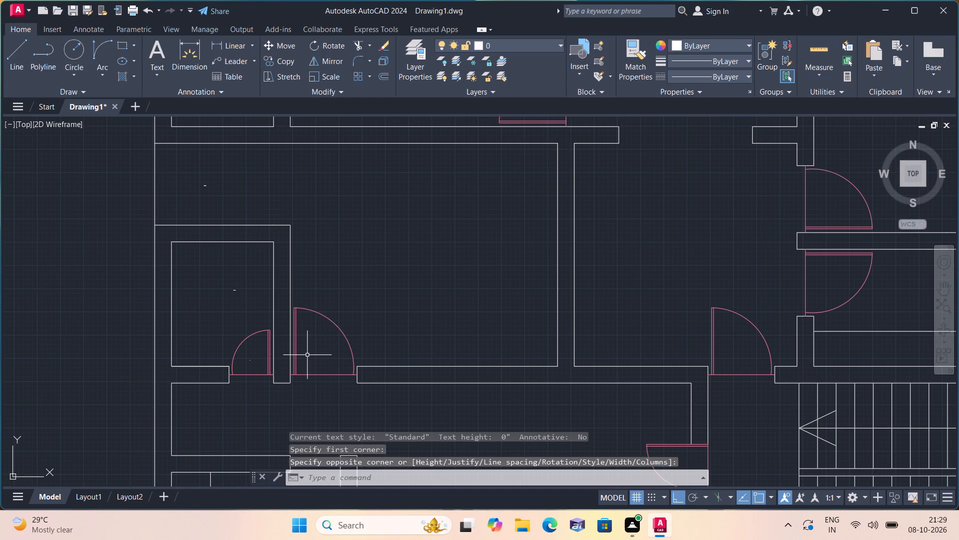
# Label the larger door directly east of the small room with the multiline text D2 inside its swing.
pyautogui.press('space')
pyautogui.tripleClick(308, 355)
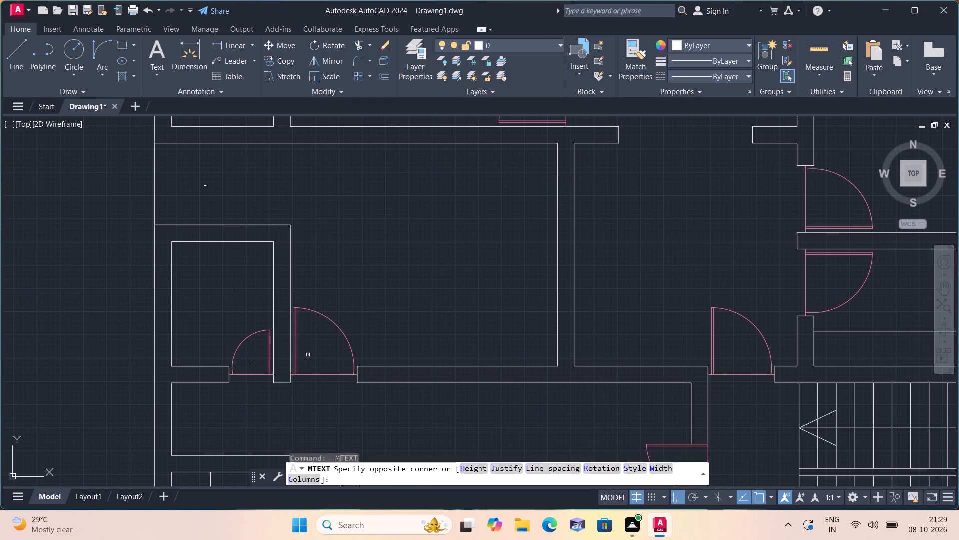
pyautogui.write('D2')
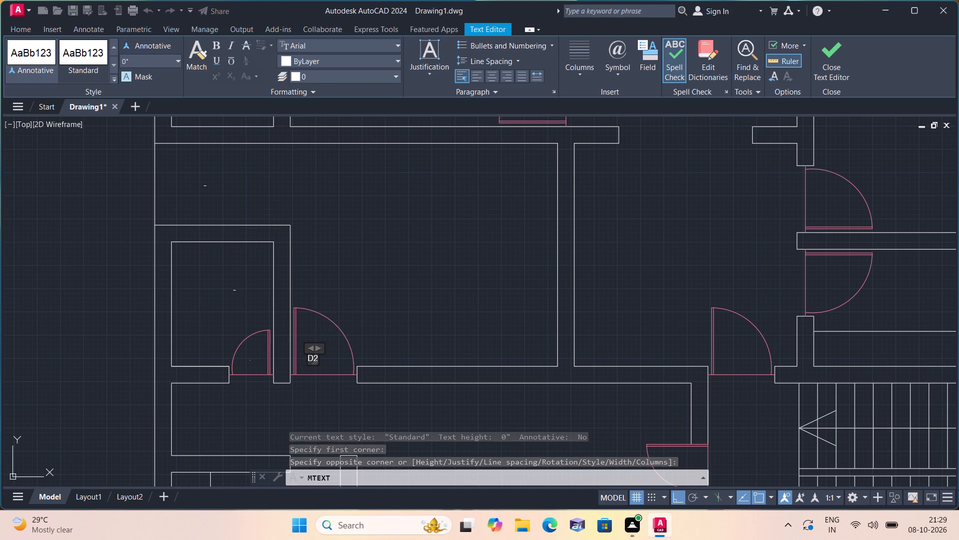
pyautogui.click(335, 341)
# Add the multiline text 12'-0"X11'-0" inside the large northwest room, east of the two small corner spaces.
pyautogui.moveTo(327, 340); pyautogui.dragTo(316, 344, button='middle')
pyautogui.scroll(-1, 315, 344)
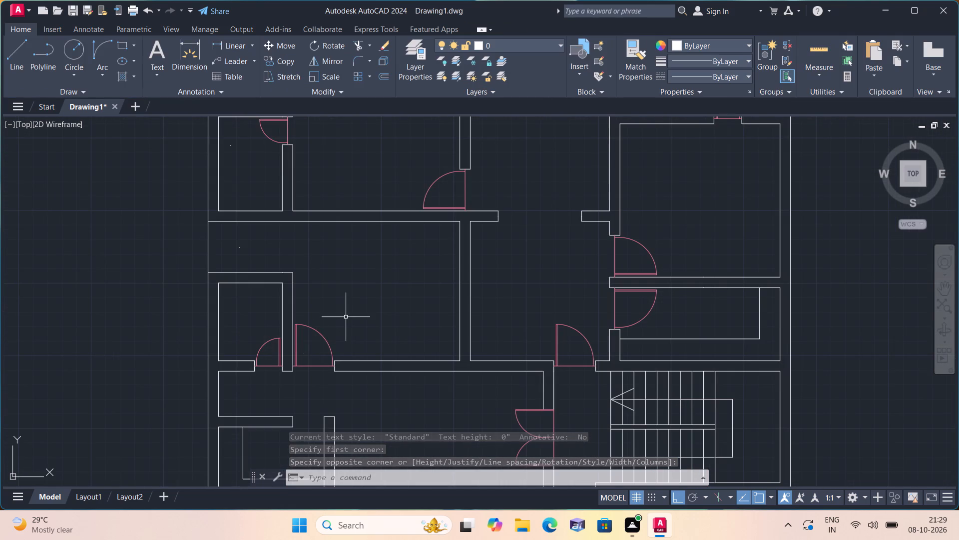
pyautogui.moveTo(368, 315); pyautogui.dragTo(316, 373, button='middle')
pyautogui.scroll(-1, 316, 374)
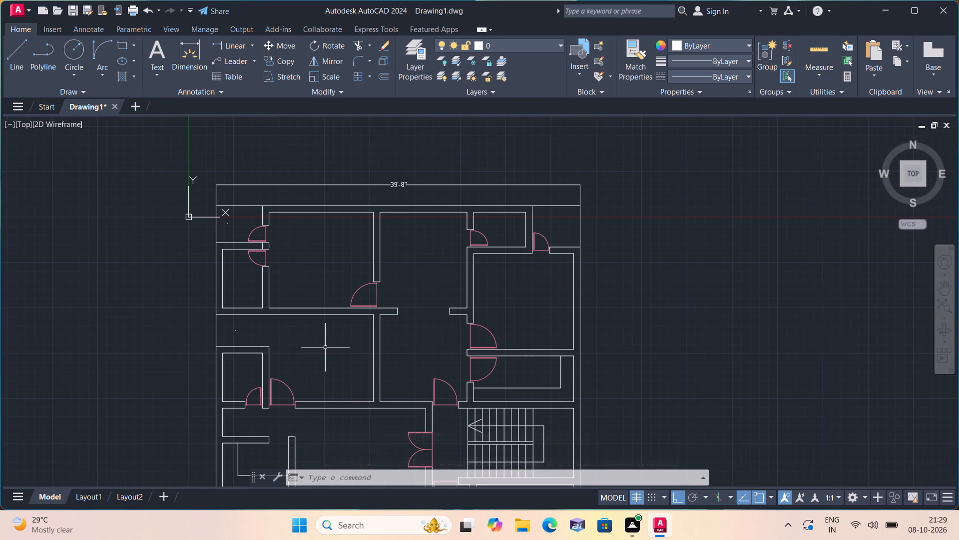
pyautogui.moveTo(325, 347); pyautogui.dragTo(350, 379, button='middle')
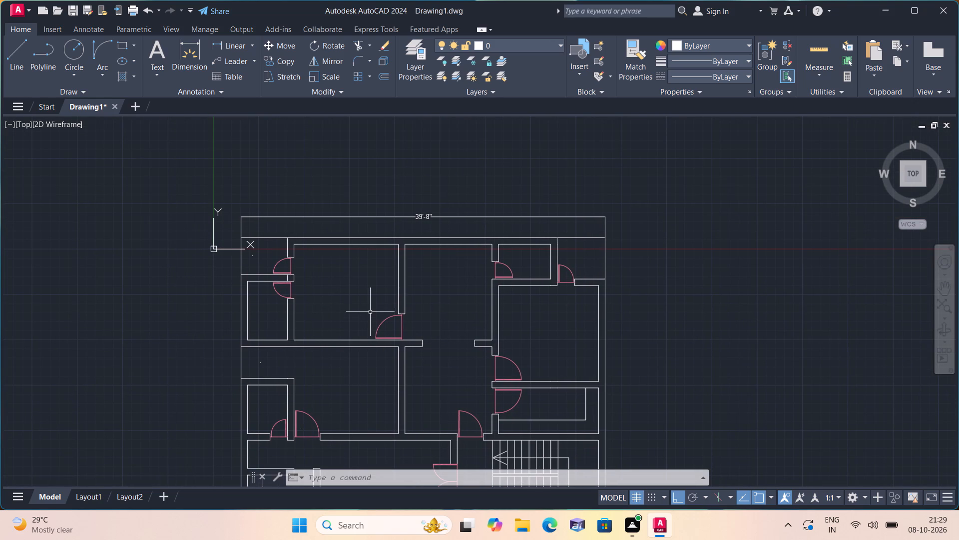
pyautogui.press('space')
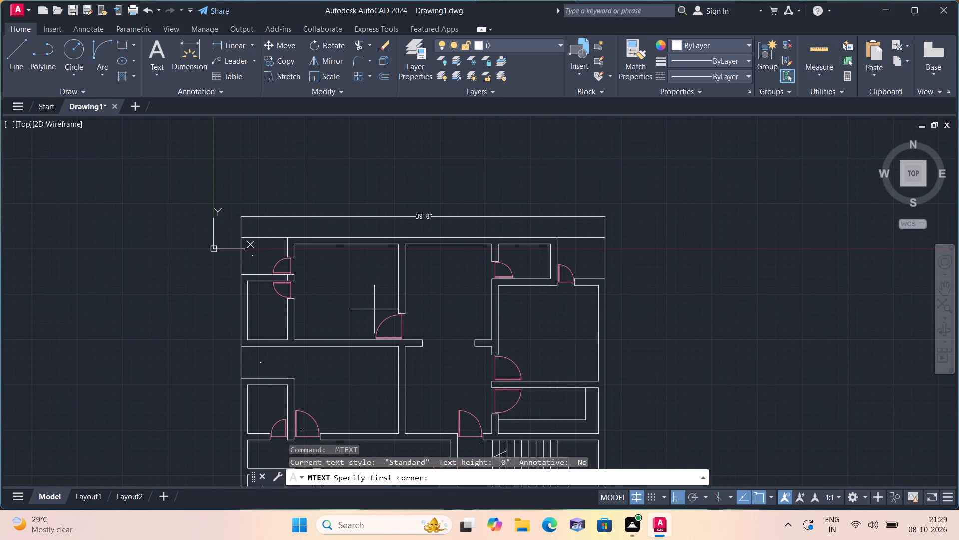
pyautogui.tripleClick(325, 309)
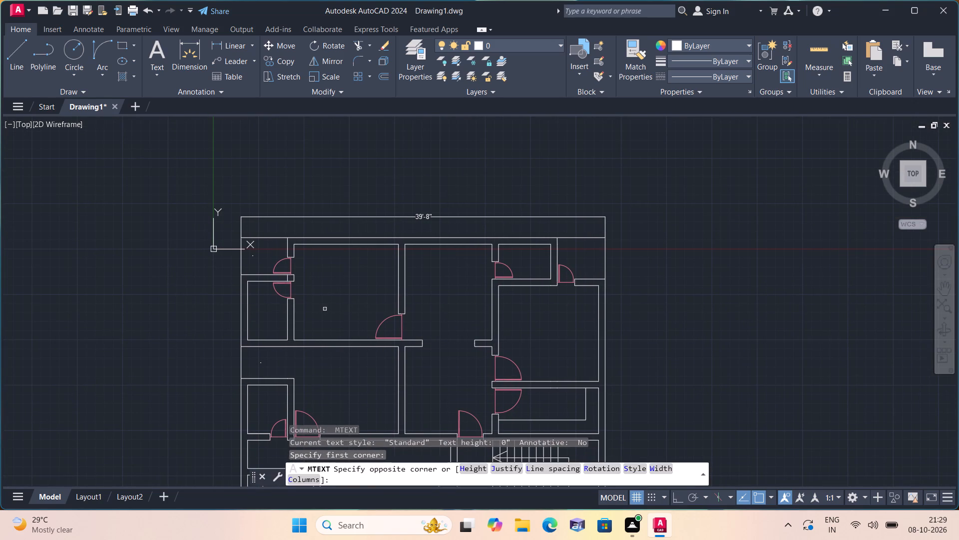
pyautogui.click(325, 309)
pyautogui.write("12'")
pyautogui.press('-')
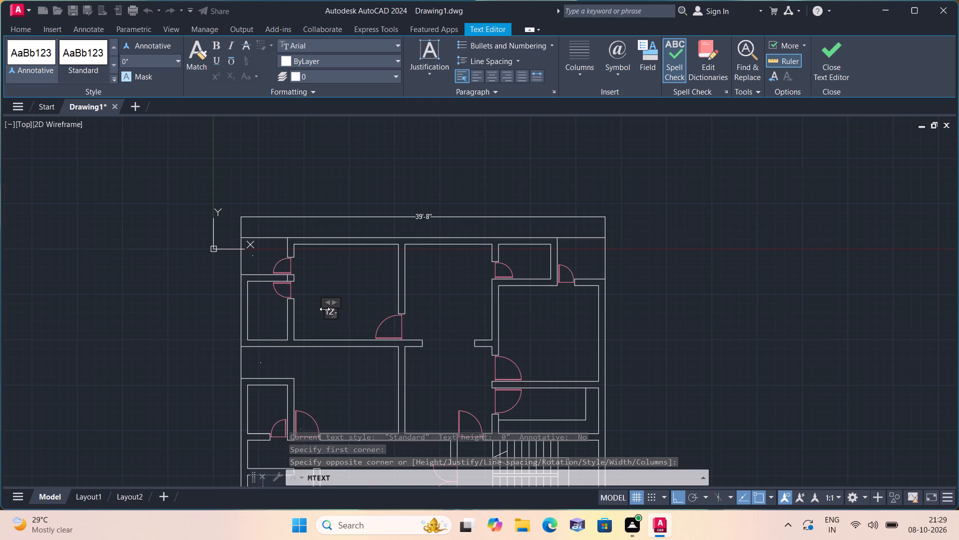
pyautogui.write('0"')
pyautogui.press('x')
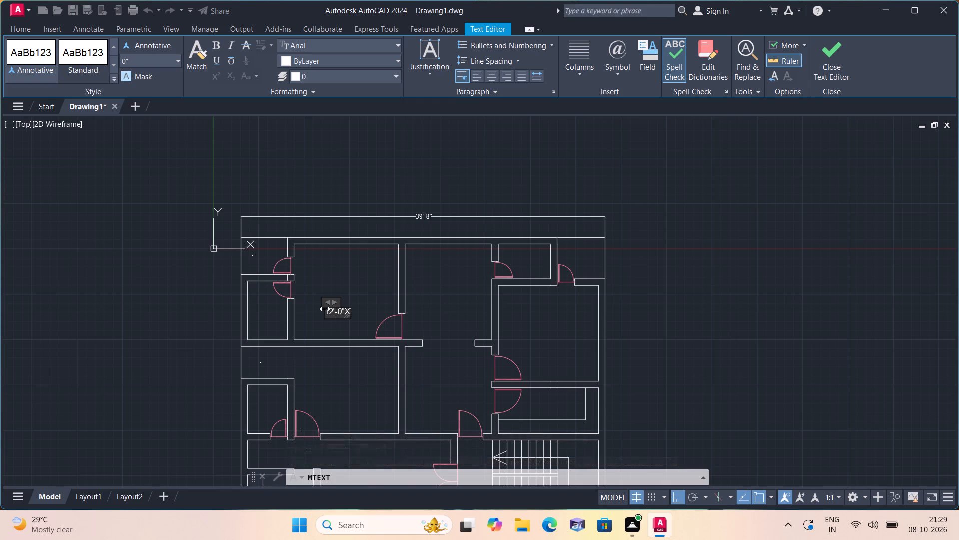
pyautogui.write('11\'-0"')
pyautogui.click(353, 278)
# Add the multiline text 12'-0"X10'-0" inside the large room directly south of the large northwest room.
pyautogui.moveTo(353, 279); pyautogui.dragTo(314, 184, button='middle')
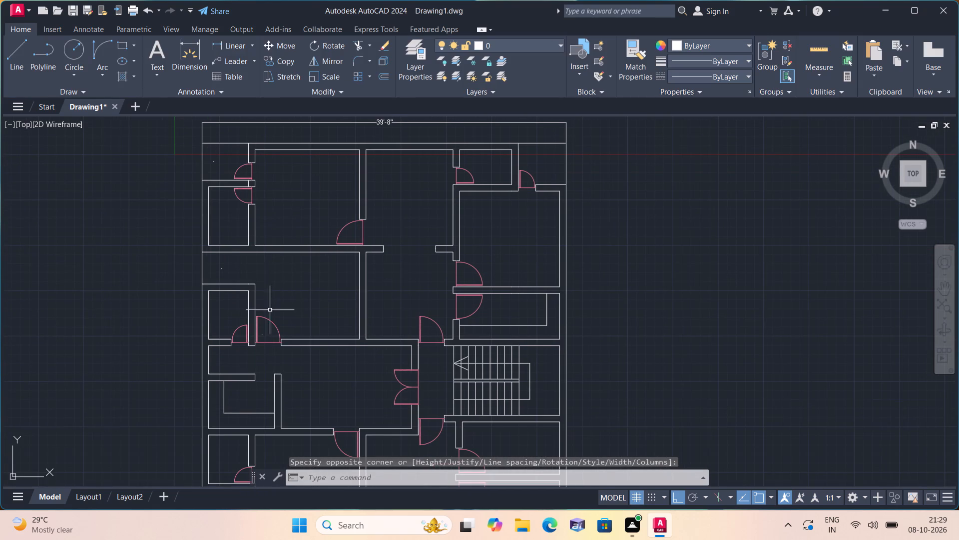
pyautogui.press('space')
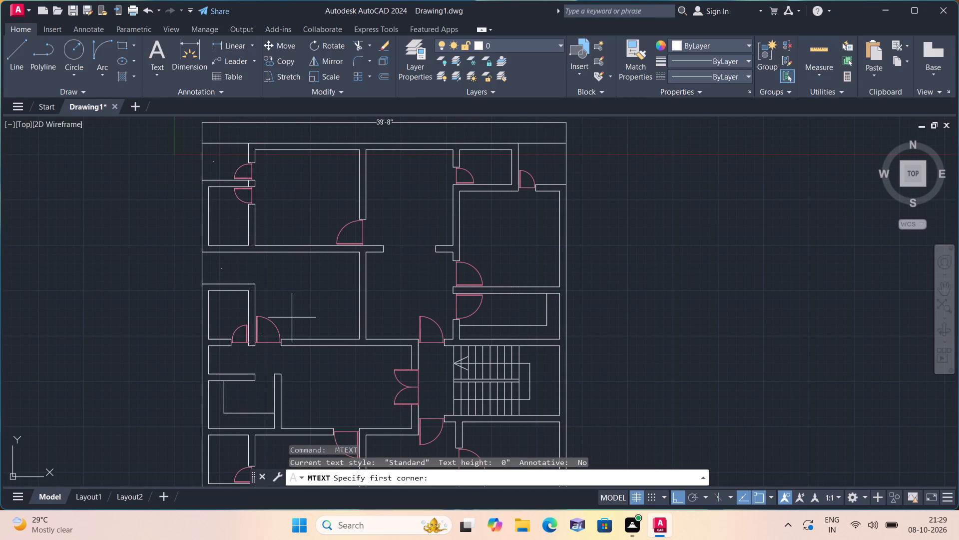
pyautogui.tripleClick(292, 317)
pyautogui.click(292, 317)
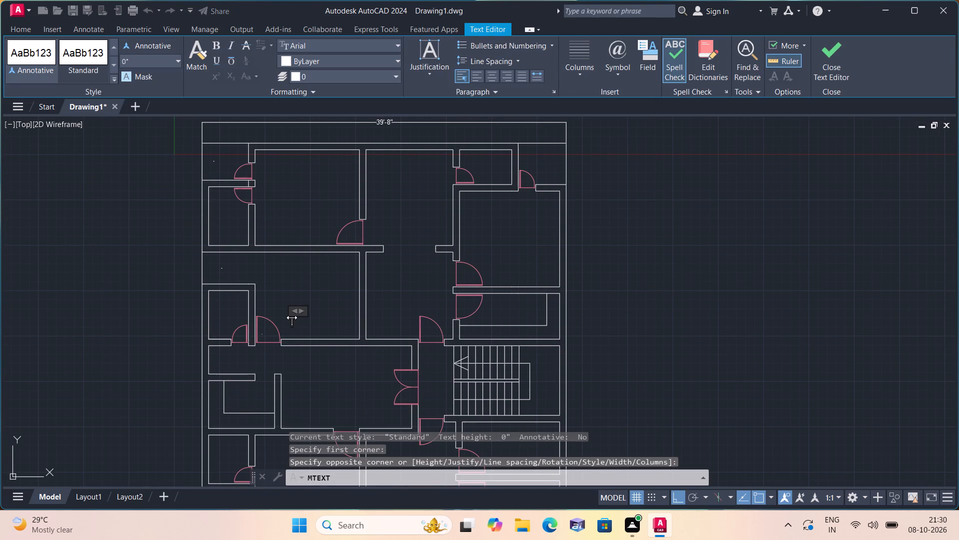
pyautogui.write("12'")
pyautogui.write('-0"')
pyautogui.press('x')
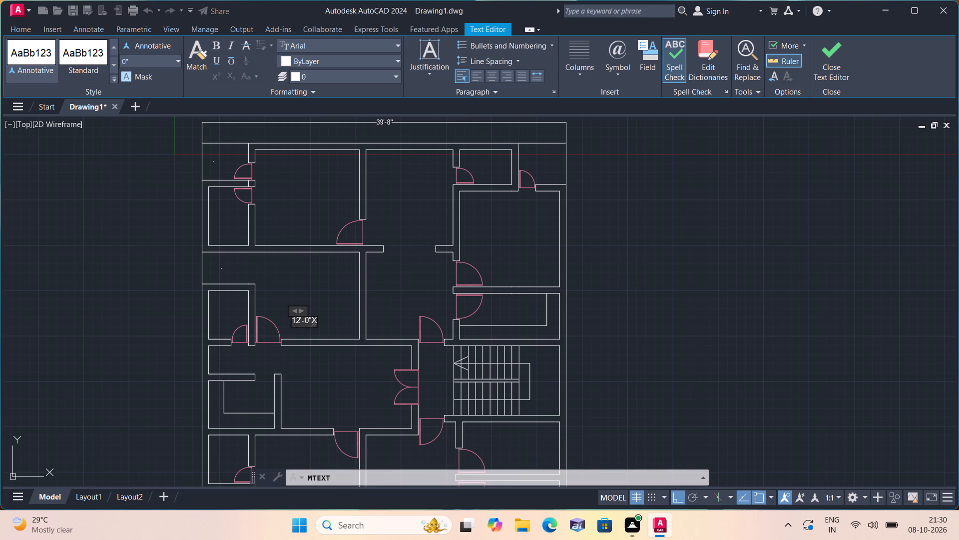
pyautogui.write("10'-")
pyautogui.write('0"')
pyautogui.click(270, 288)
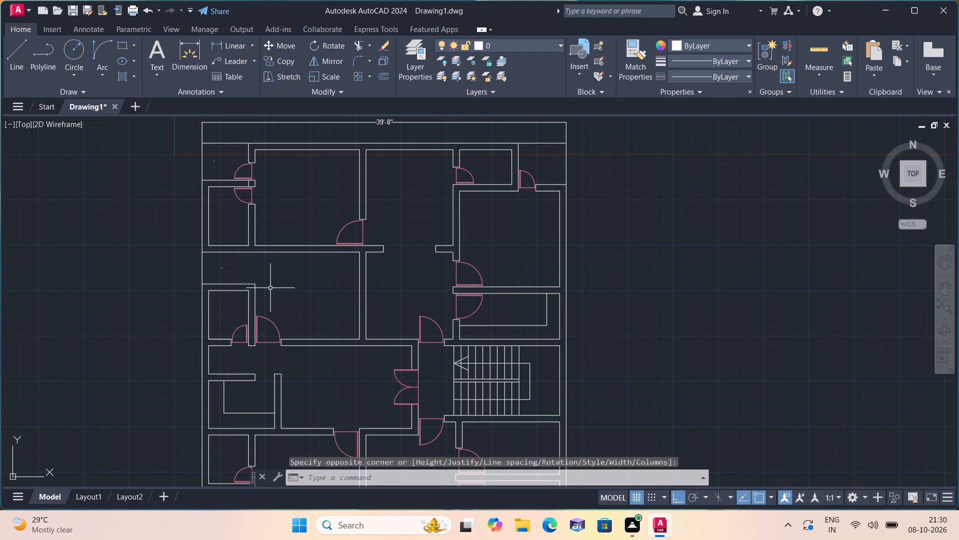
pyautogui.moveTo(270, 288); pyautogui.dragTo(258, 245, button='middle')
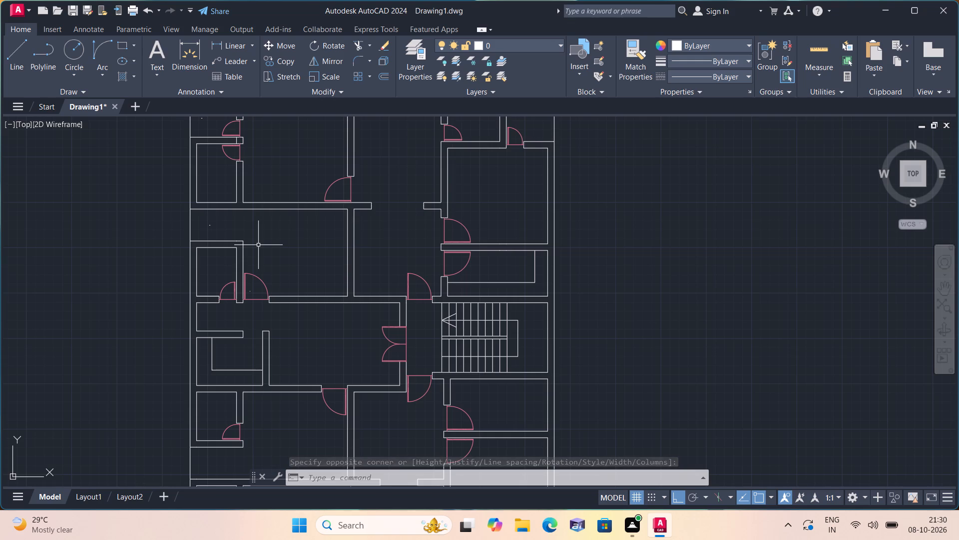
# Label the door at the southeast corner of the large northwest room with the multiline text D3 inside its swing.
pyautogui.moveTo(258, 245); pyautogui.dragTo(226, 311, button='middle')
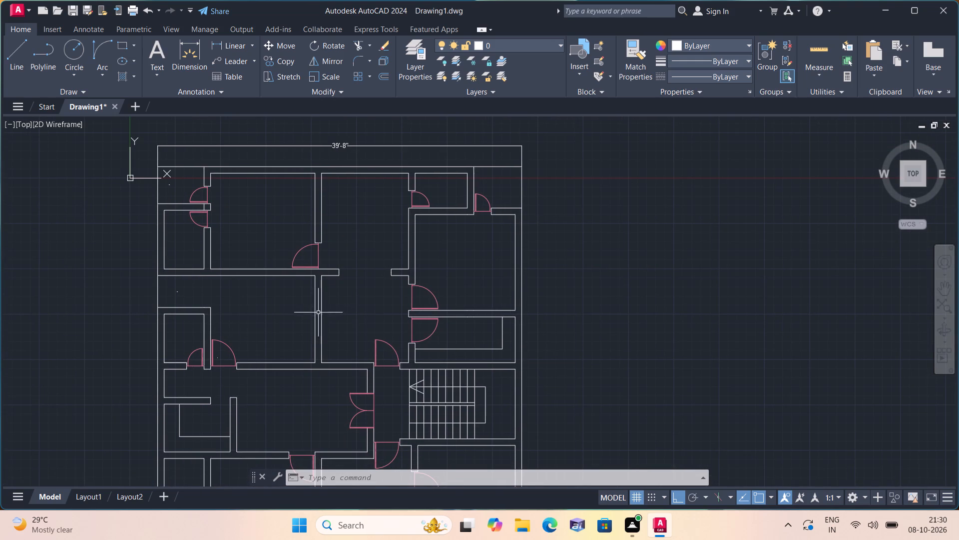
pyautogui.scroll(1, 294, 300)
pyautogui.moveTo(270, 297); pyautogui.dragTo(236, 365, button='middle')
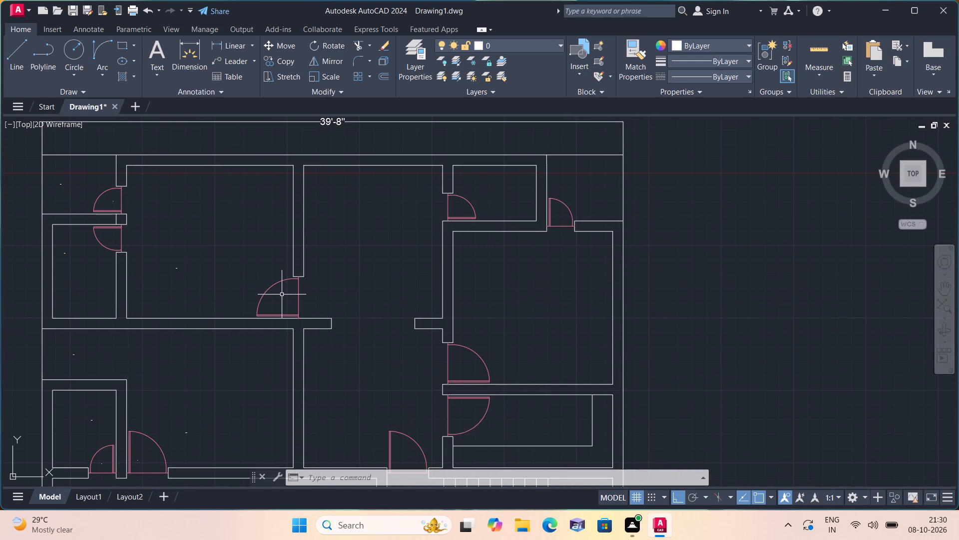
pyautogui.scroll(1, 282, 297)
pyautogui.press('space')
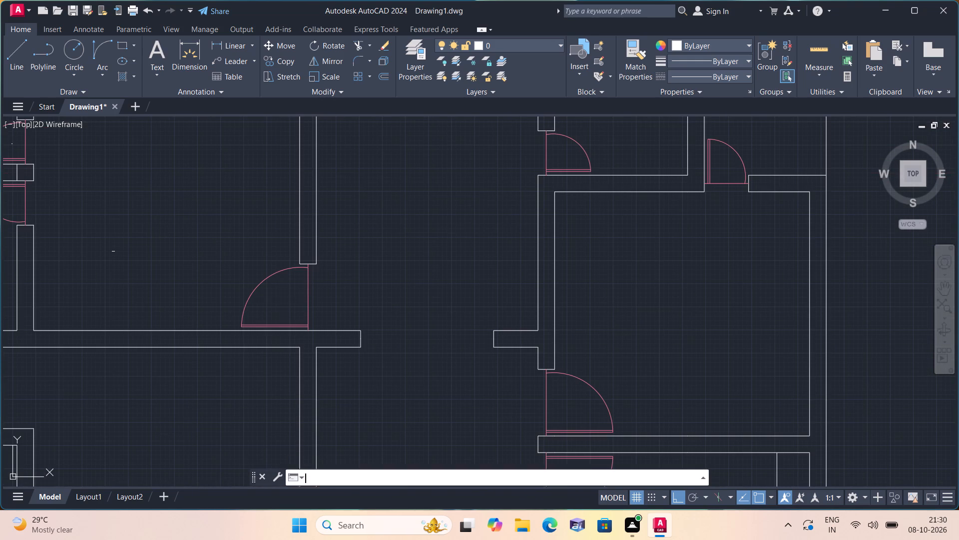
pyautogui.tripleClick(280, 300)
pyautogui.click(280, 300)
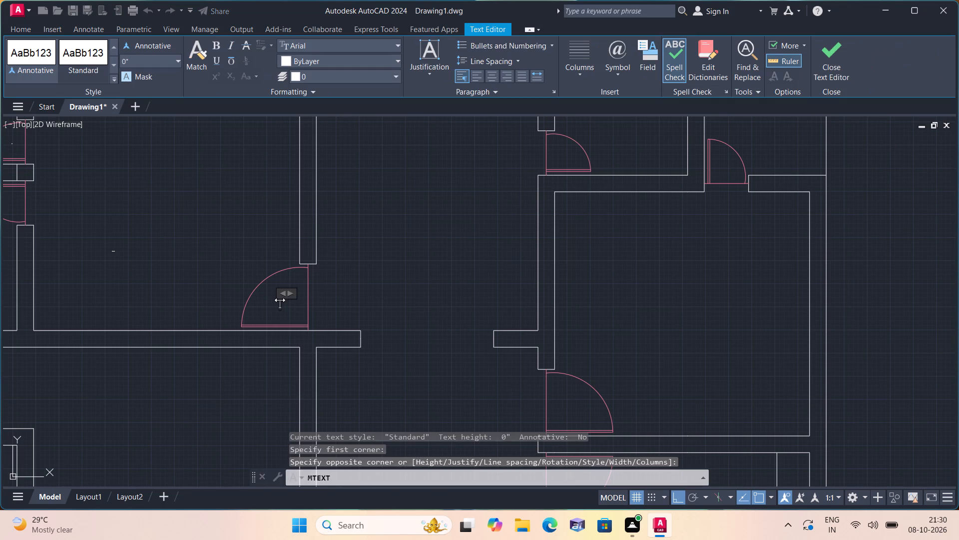
pyautogui.write('D3')
pyautogui.click(381, 291)
# Add the multiline text 10'-0"X11'-0" inside the north-central room, directly east of the large northwest room.
pyautogui.moveTo(381, 291); pyautogui.dragTo(400, 359, button='middle')
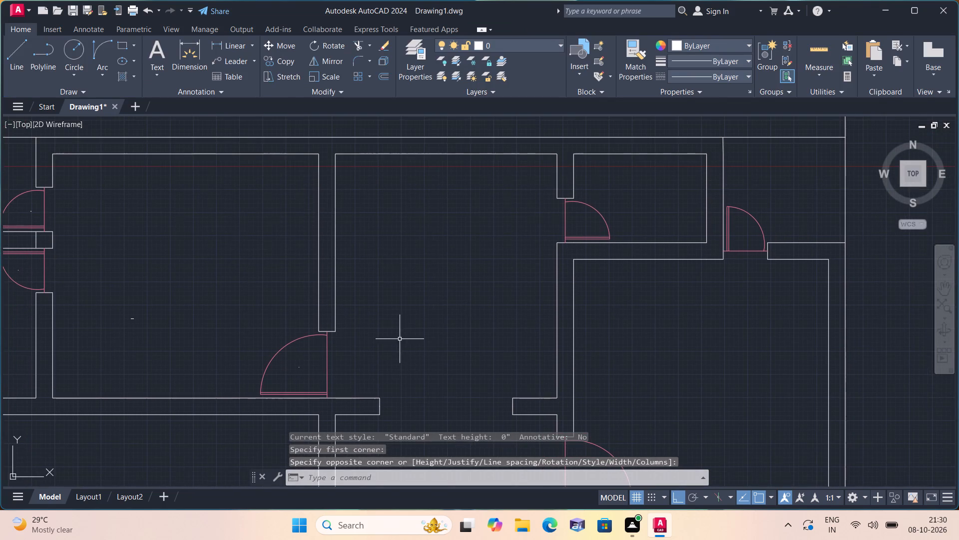
pyautogui.scroll(-1, 402, 324)
pyautogui.press('space')
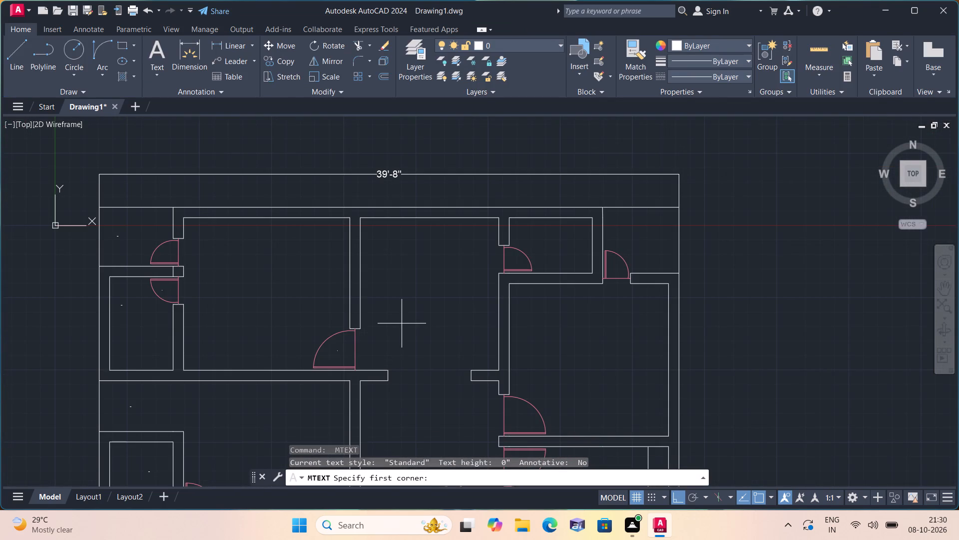
pyautogui.tripleClick(402, 323)
pyautogui.click(402, 323)
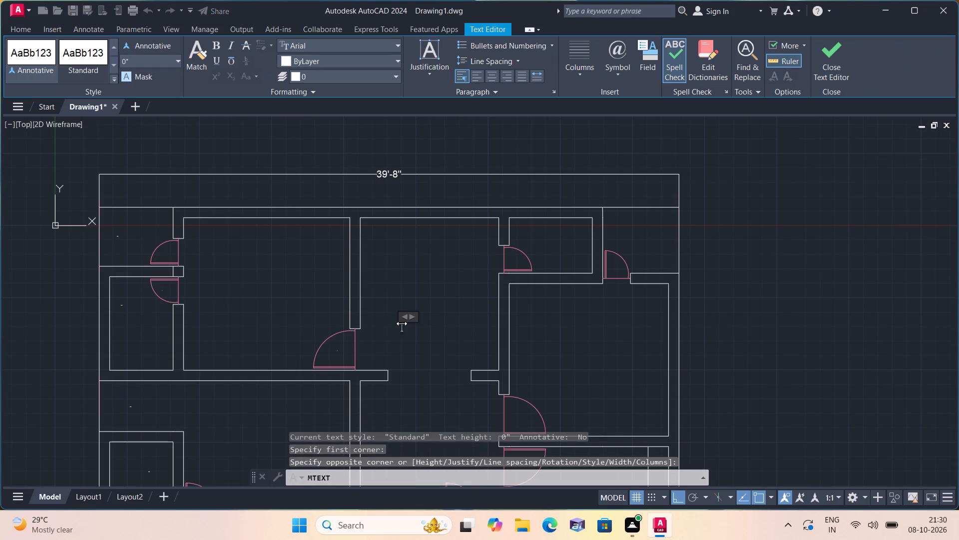
pyautogui.write('10\'-0"X')
pyautogui.write('11\'-0"')
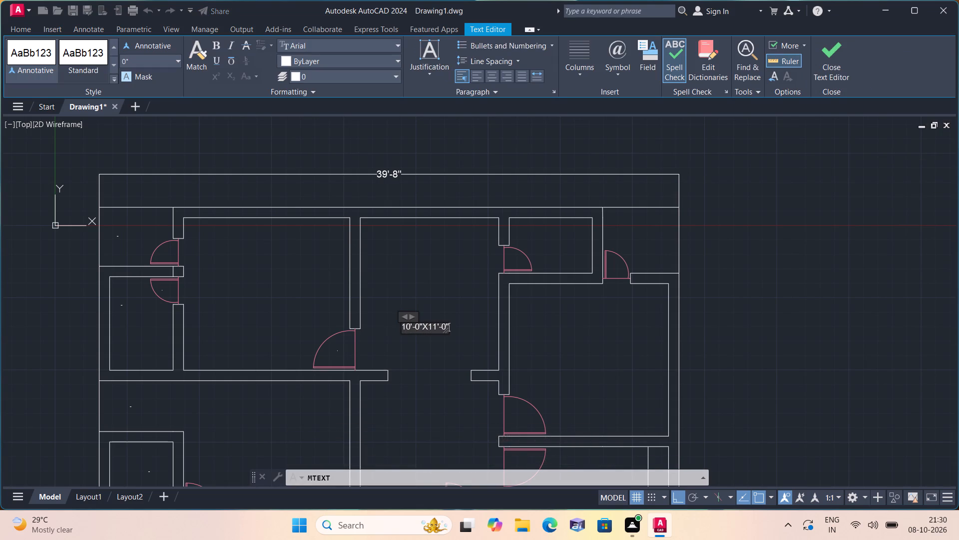
pyautogui.click(436, 297)
# Add the multiline text 11'-0"X10'-0" inside the central space directly south of the north-central room's wide opening.
pyautogui.moveTo(435, 297); pyautogui.dragTo(408, 217, button='middle')
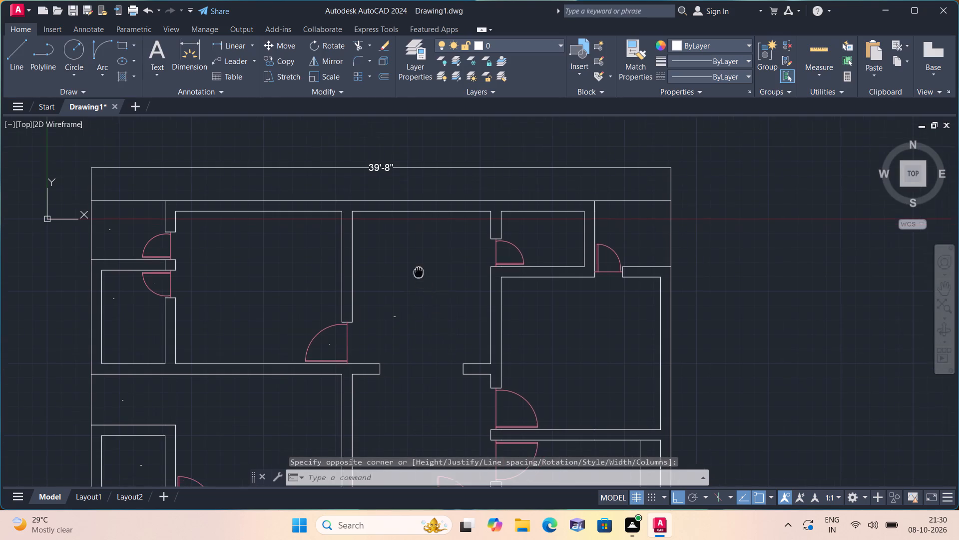
pyautogui.scroll(-1, 415, 236)
pyautogui.moveTo(403, 307); pyautogui.dragTo(395, 276, button='middle')
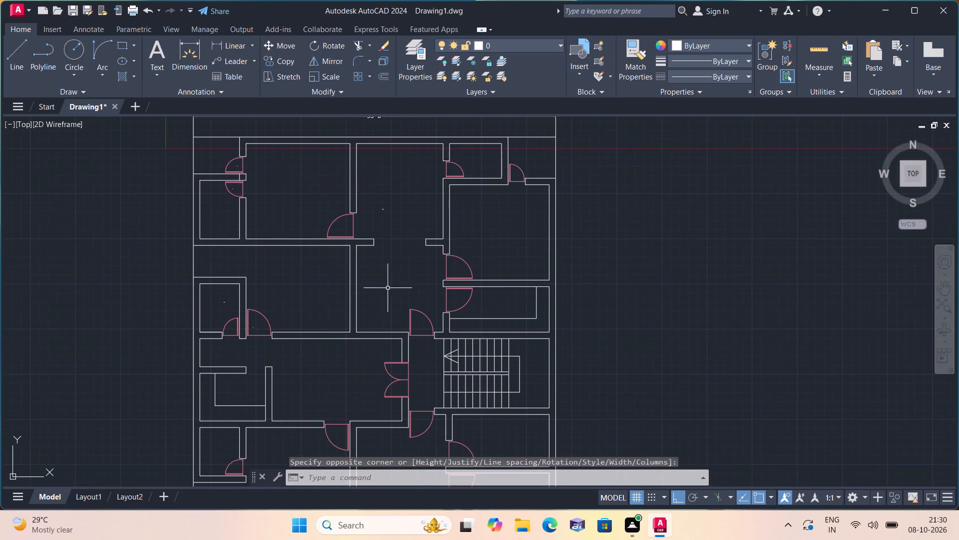
pyautogui.scroll(2, 374, 298)
pyautogui.scroll(-1, 374, 298)
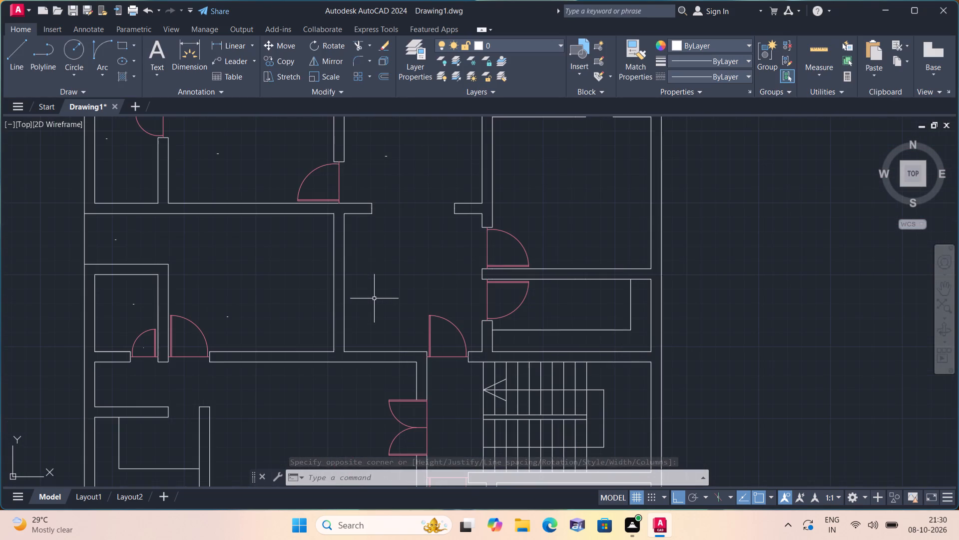
pyautogui.press('space')
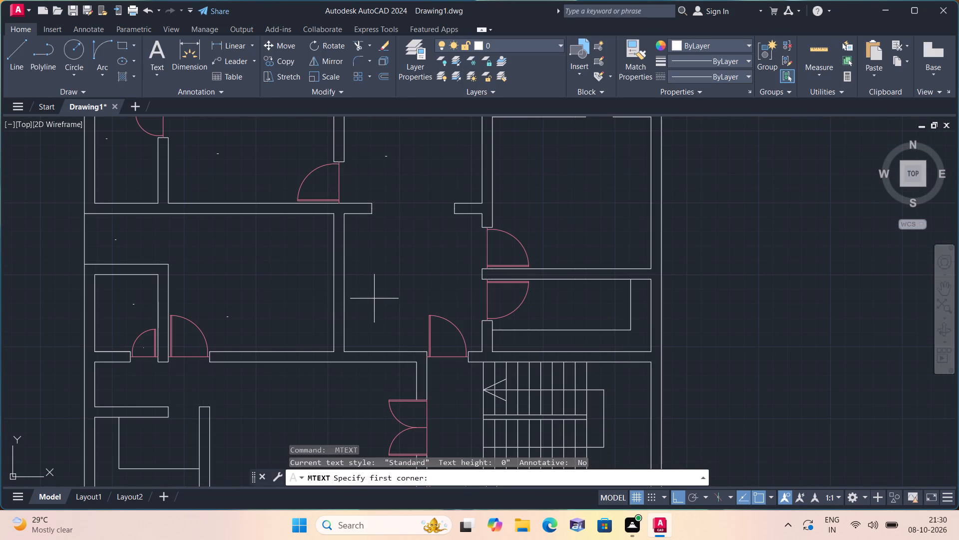
pyautogui.tripleClick(374, 298)
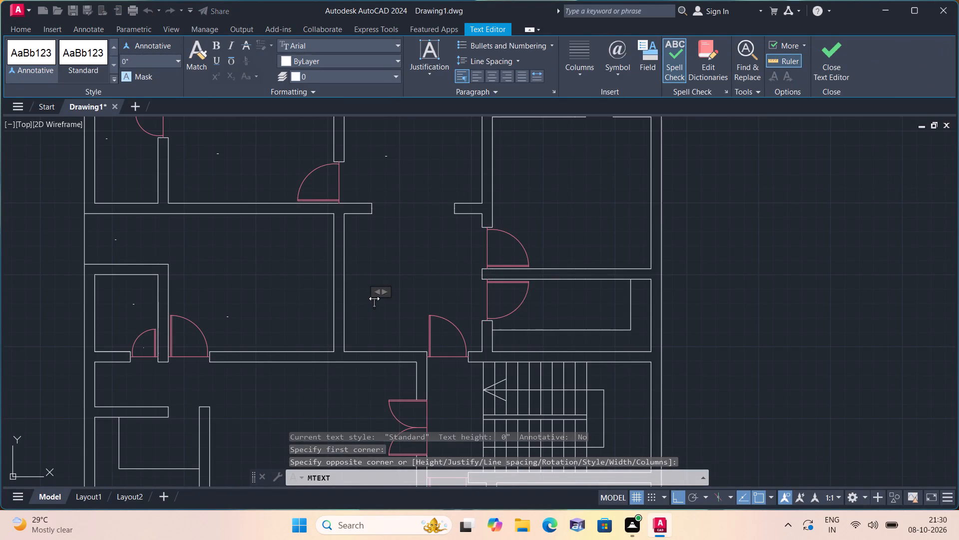
pyautogui.press('1')
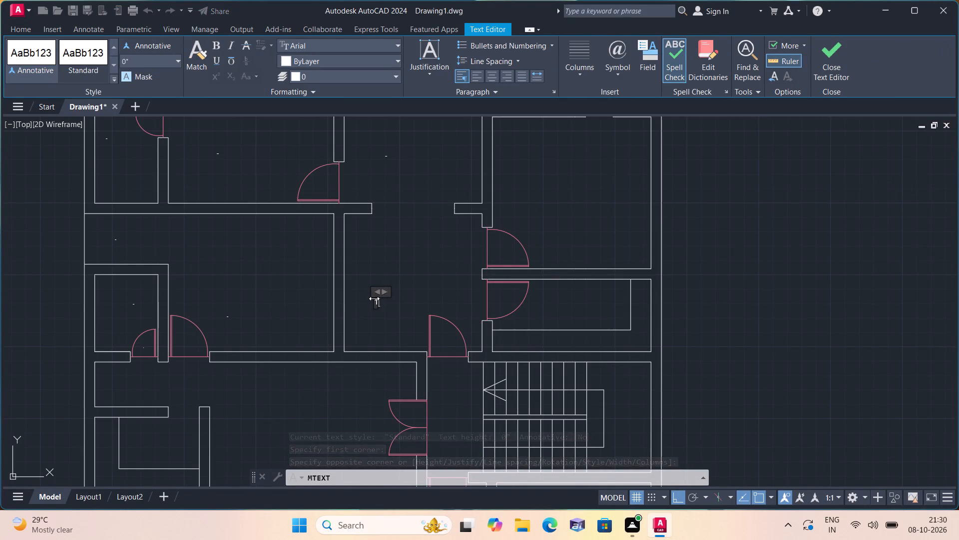
pyautogui.press('1')
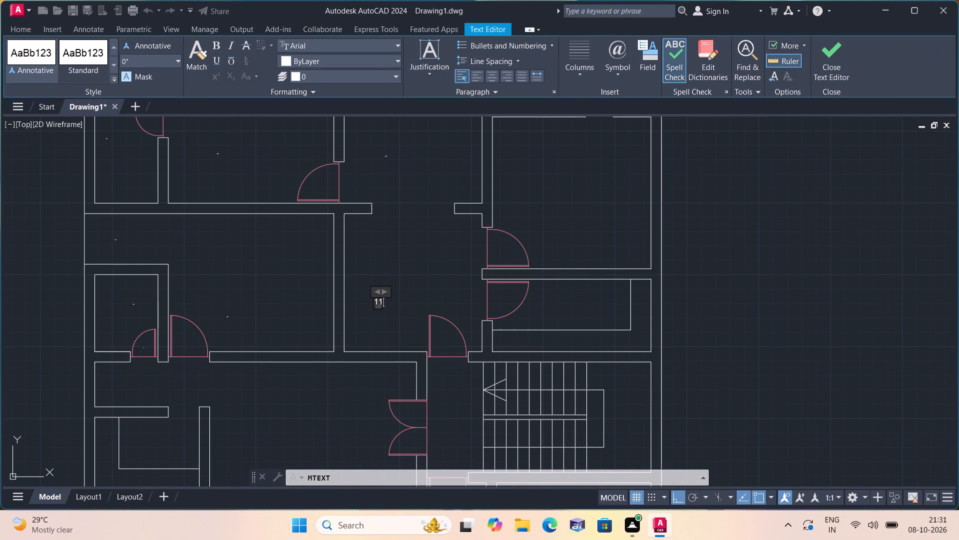
pyautogui.write('\'-0"X')
pyautogui.write('10\'-0"')
pyautogui.click(405, 265)
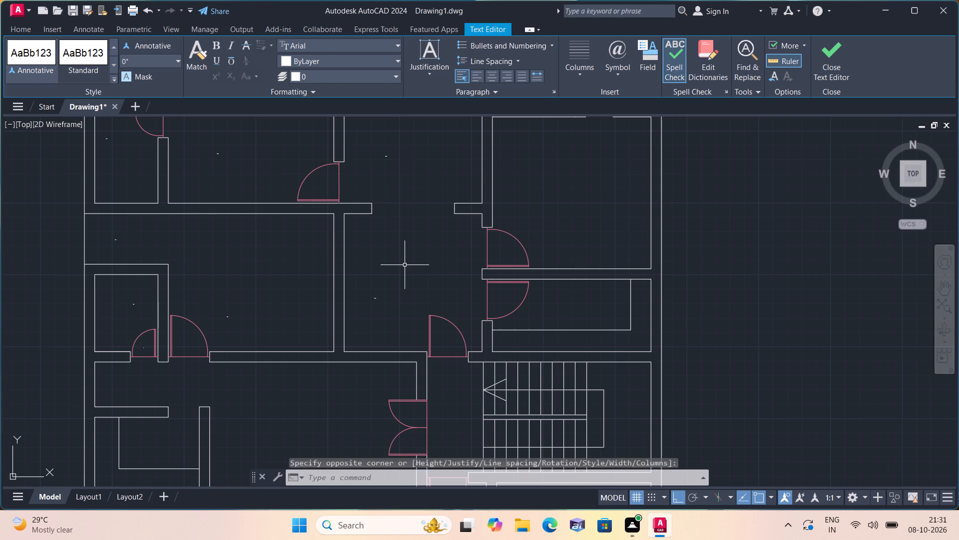
# Label the entrance door in the central space's south wall, beside the staircase, with the multiline text D1 inside its swing.
pyautogui.moveTo(403, 264); pyautogui.dragTo(383, 221, button='middle')
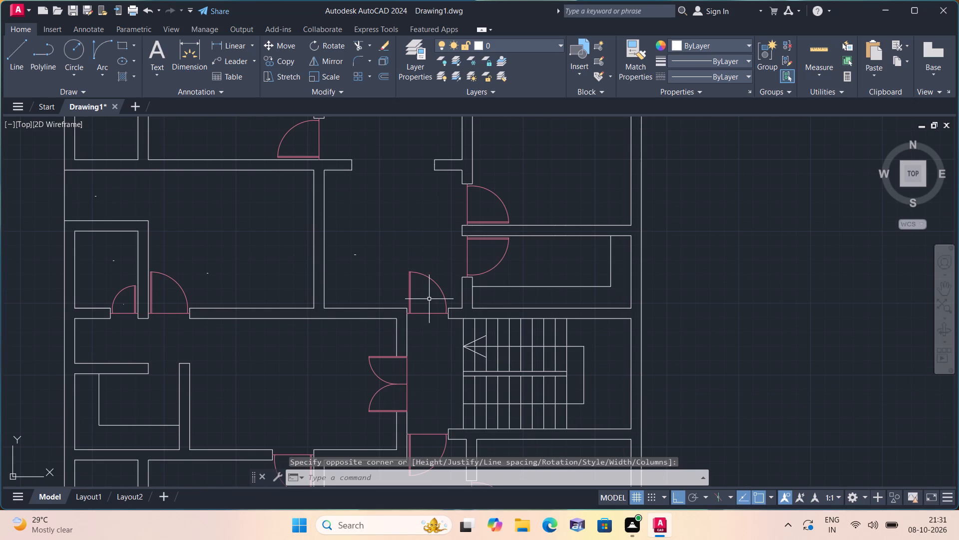
pyautogui.press('space')
pyautogui.tripleClick(429, 299)
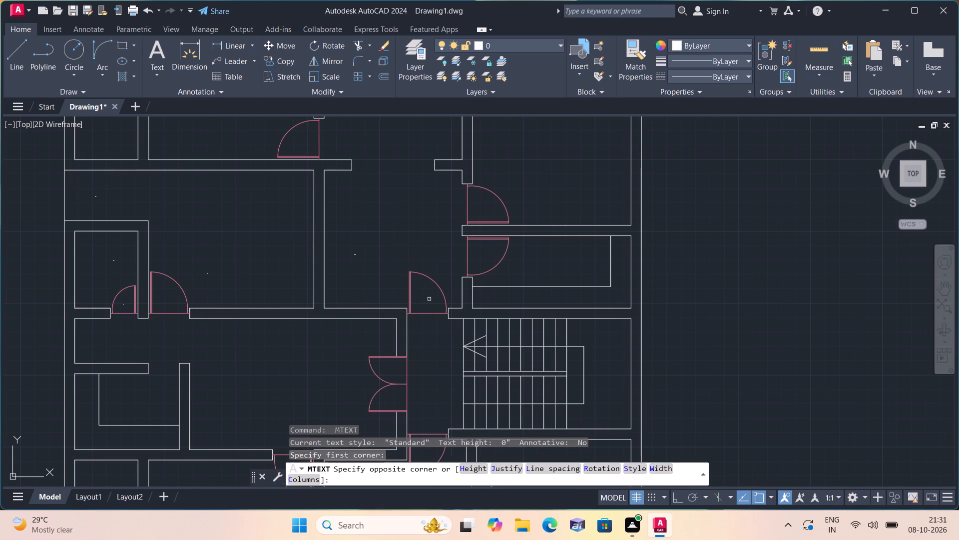
pyautogui.click(429, 299)
pyautogui.write('D1')
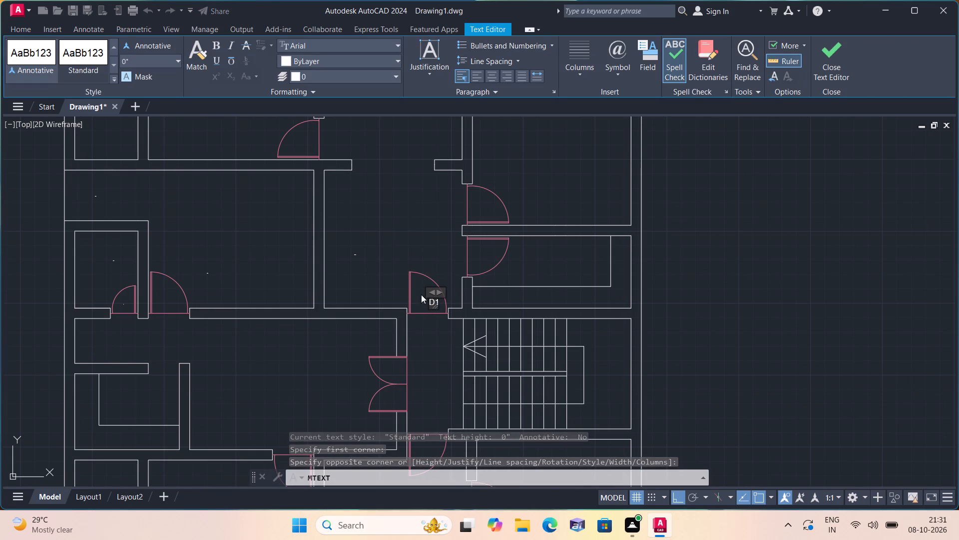
pyautogui.scroll(2, 178, 285)
pyautogui.click(418, 303)
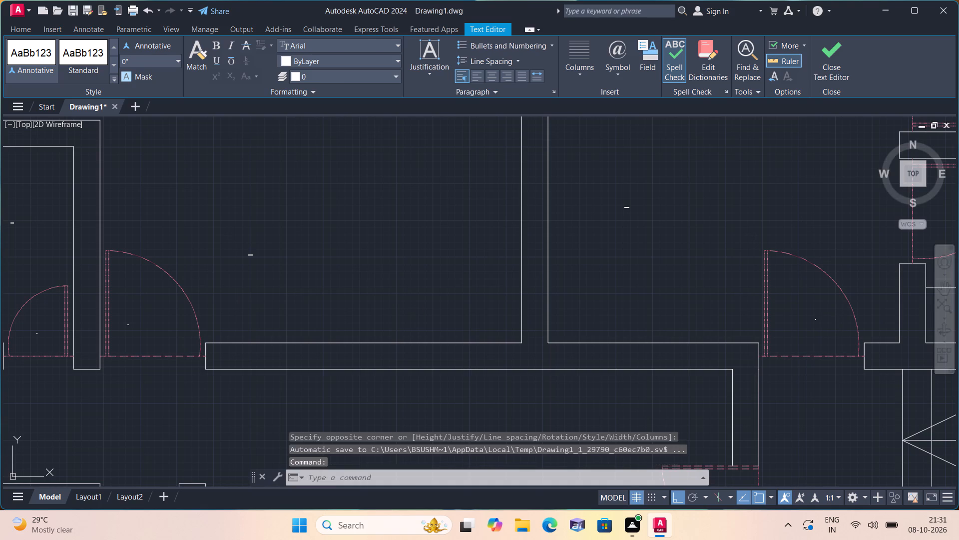
# Label the door of the narrow east room directly north of the staircase with the multiline text D3 inside its swing.
pyautogui.scroll(-1, 418, 303)
pyautogui.moveTo(408, 294); pyautogui.dragTo(370, 298, button='middle')
pyautogui.scroll(-1, 406, 293)
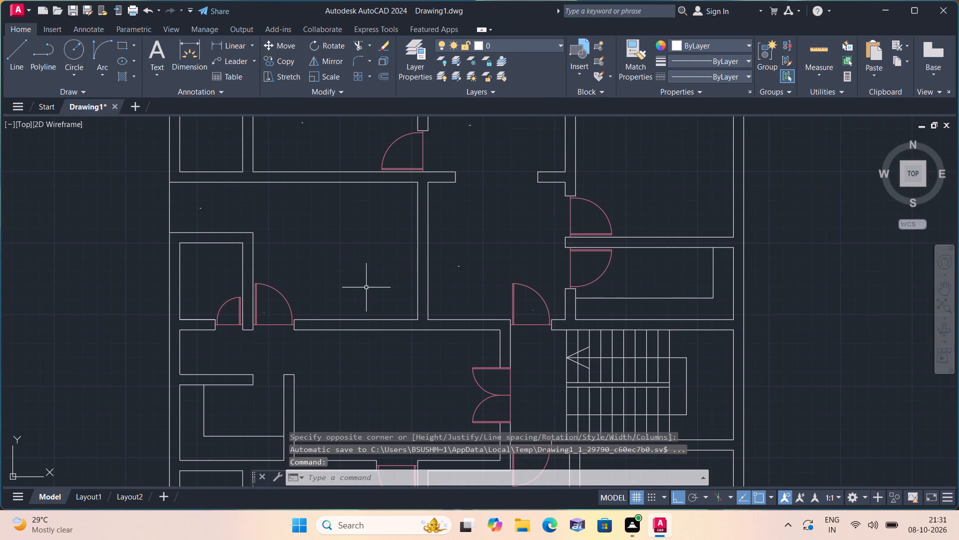
pyautogui.moveTo(380, 280); pyautogui.dragTo(284, 346, button='middle')
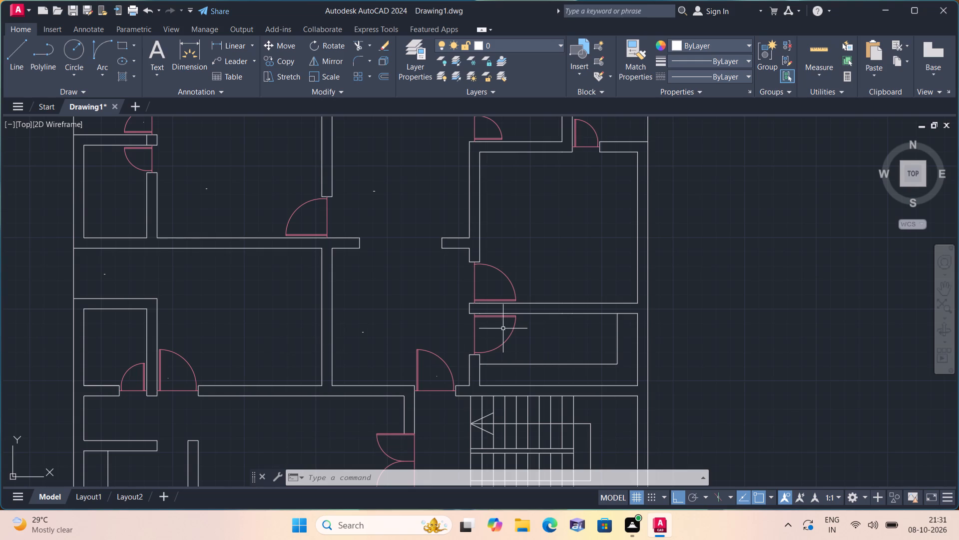
pyautogui.press('space')
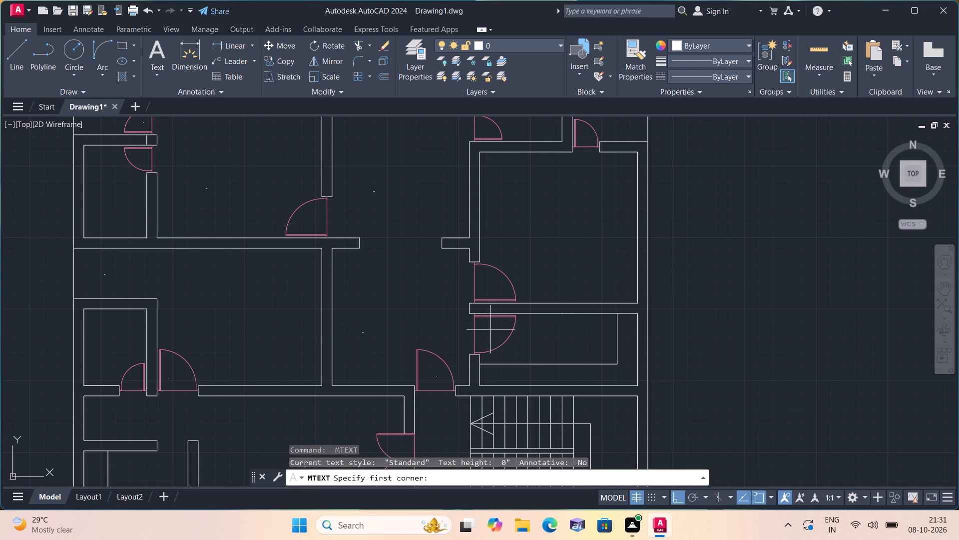
pyautogui.scroll(1, 490, 329)
pyautogui.tripleClick(485, 329)
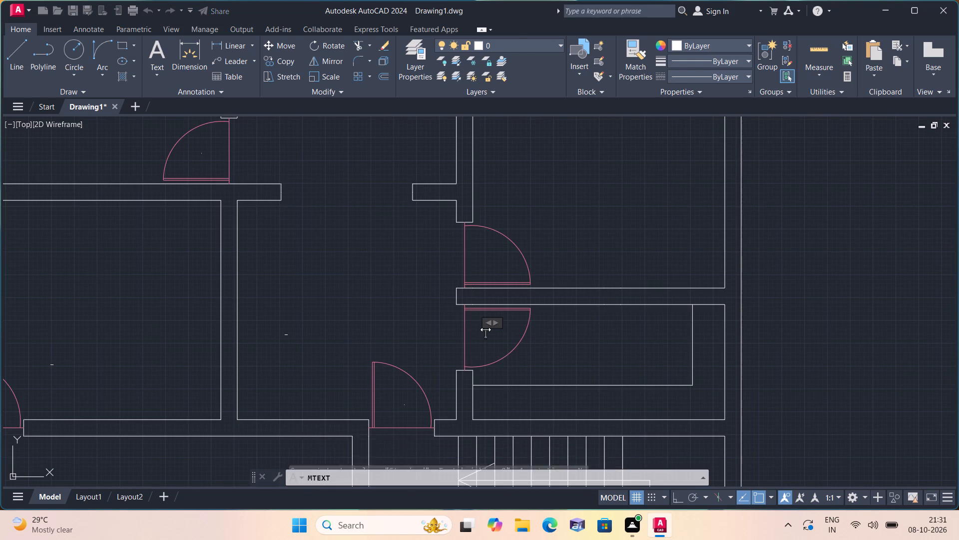
pyautogui.write('D3')
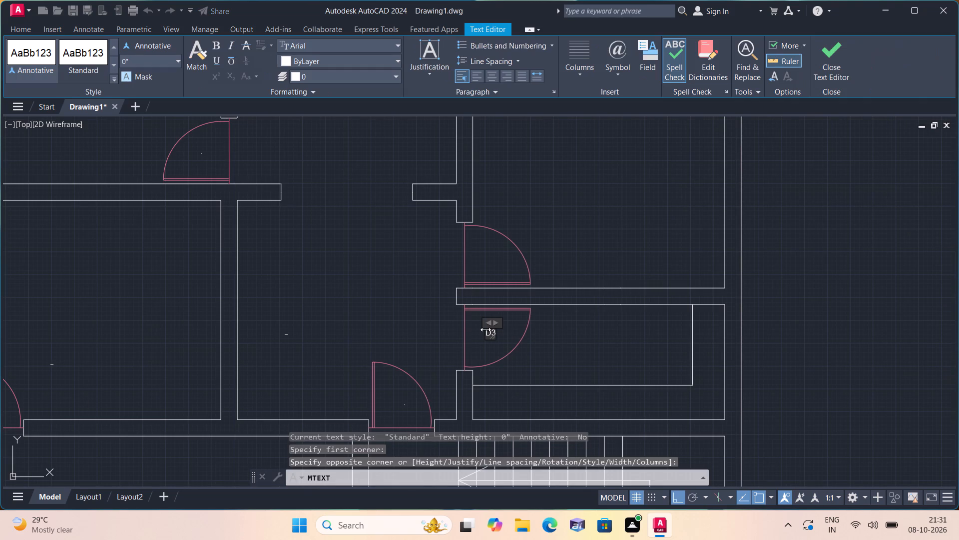
pyautogui.scroll(1, 485, 329)
pyautogui.click(385, 293)
# Label the door at the southwest corner of the large east room with the multiline text D3 inside its swing.
pyautogui.moveTo(372, 290); pyautogui.dragTo(329, 359, button='middle')
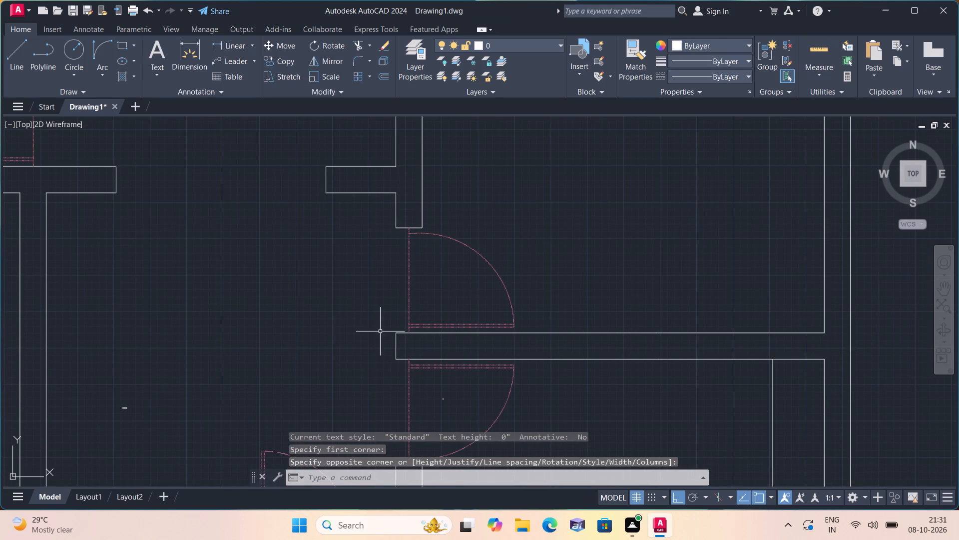
pyautogui.press('space')
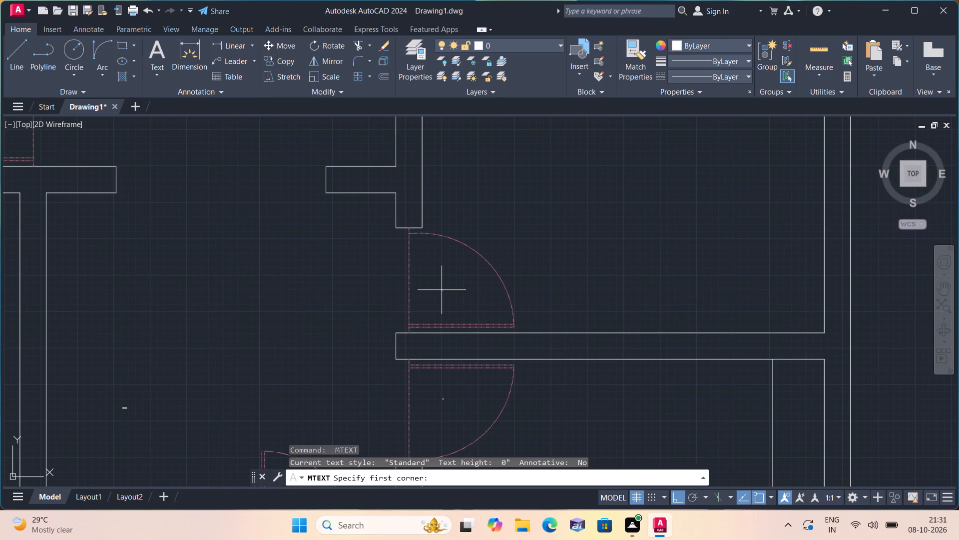
pyautogui.tripleClick(442, 290)
pyautogui.click(442, 290)
pyautogui.write('D3')
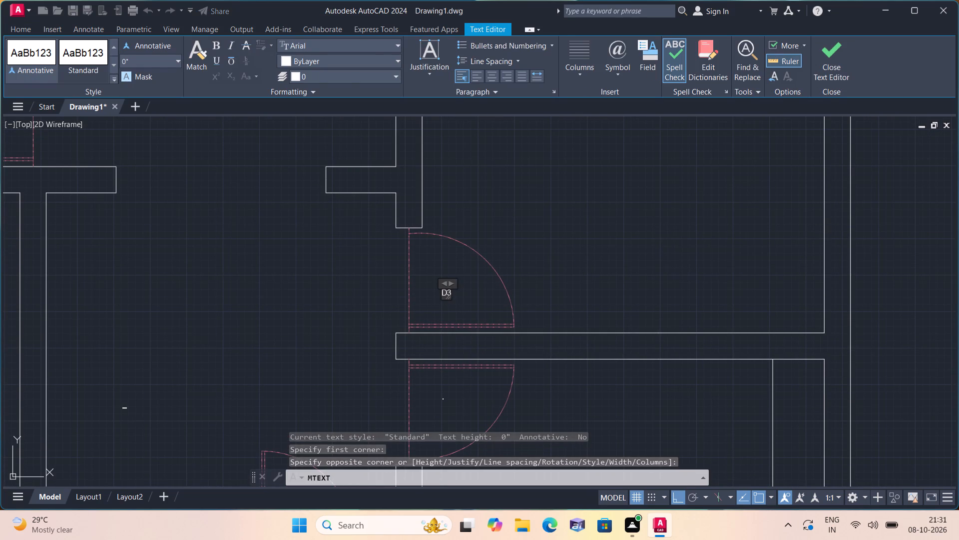
pyautogui.click(457, 275)
# Add the multiline text 11'-0"X6'-0" inside the narrow east room directly north of the staircase.
pyautogui.scroll(-1, 457, 275)
pyautogui.moveTo(457, 275); pyautogui.dragTo(378, 278, button='middle')
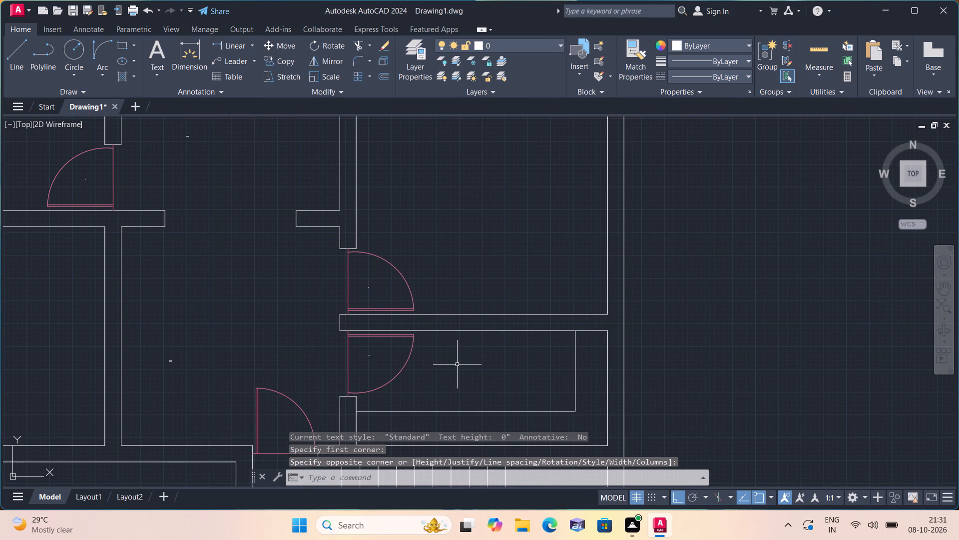
pyautogui.press('space')
pyautogui.tripleClick(457, 364)
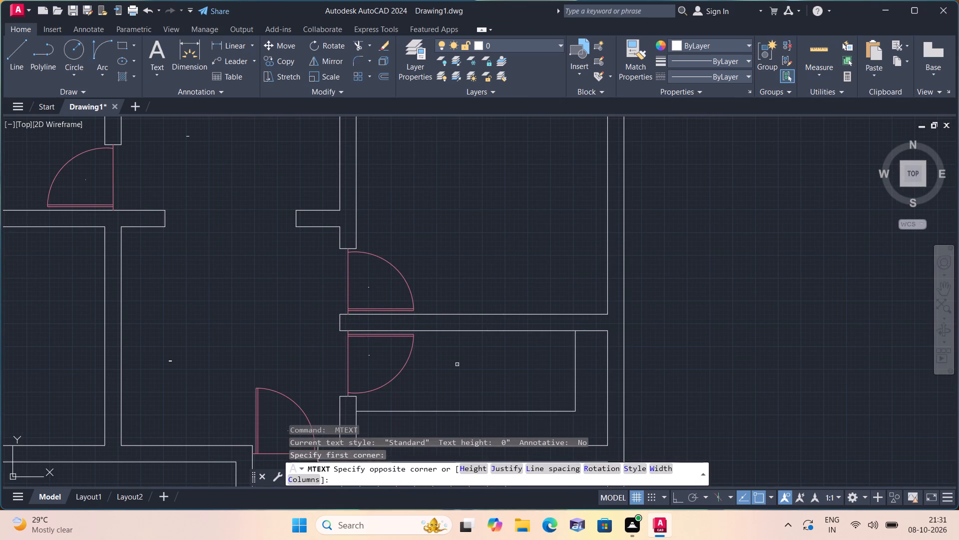
pyautogui.click(457, 364)
pyautogui.write("11'")
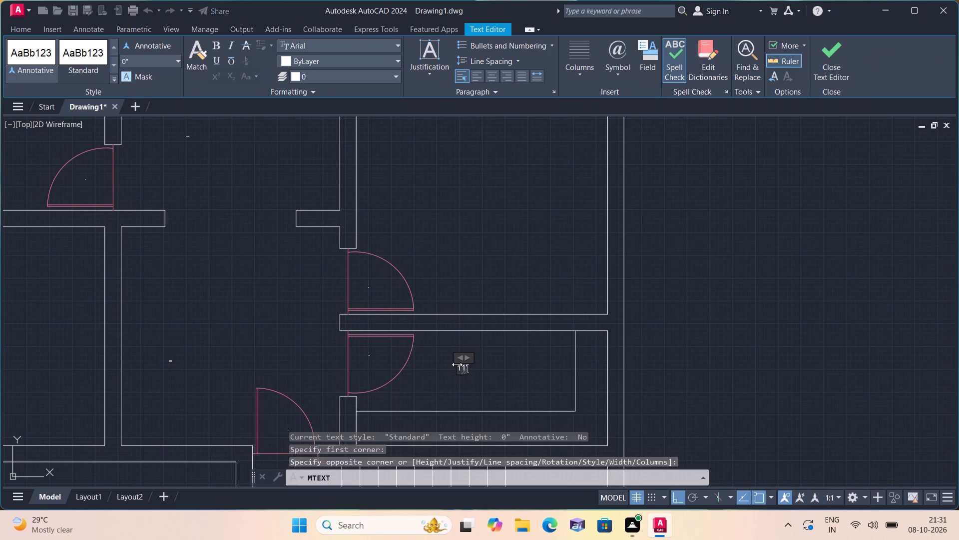
pyautogui.write('-0"X')
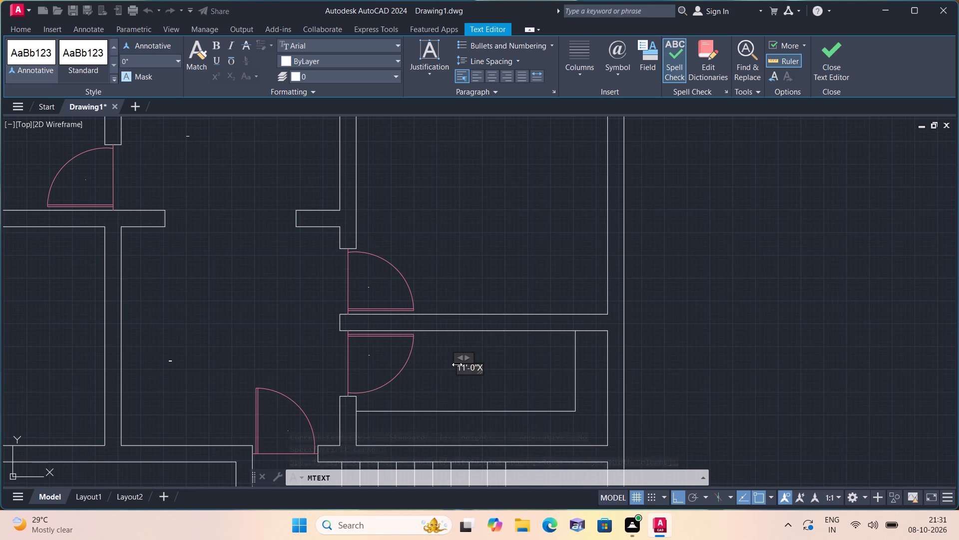
pyautogui.write("6'")
pyautogui.write('-0"')
pyautogui.click(522, 364)
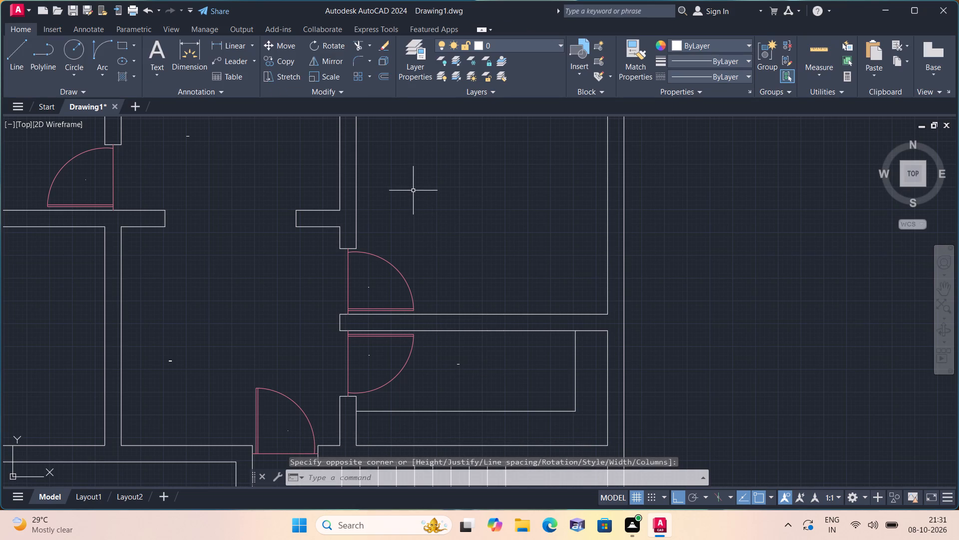
# Add the multiline text 11'-6"X11'-0" inside the large east room.
pyautogui.press('space')
pyautogui.tripleClick(441, 222)
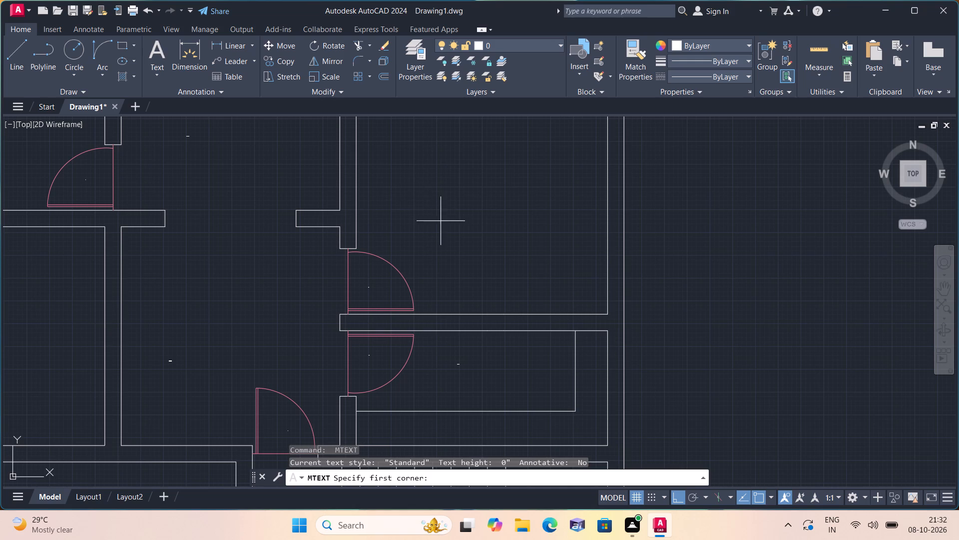
pyautogui.write("11'-")
pyautogui.write('6"X')
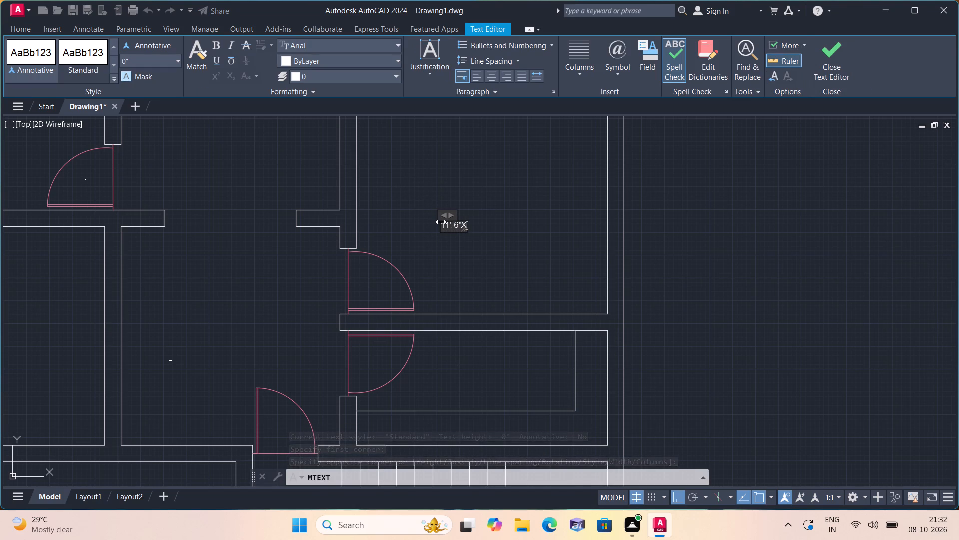
pyautogui.write('11\'-0"')
pyautogui.click(483, 190)
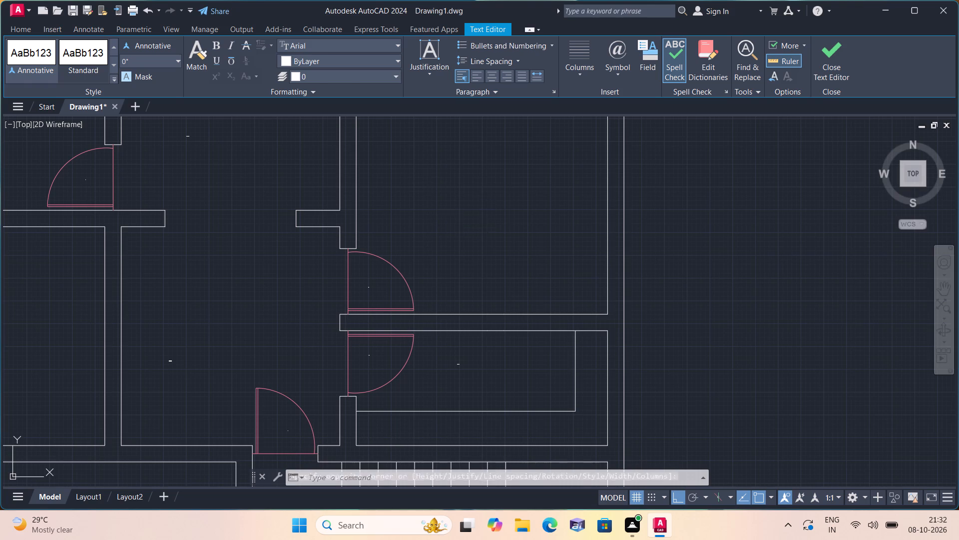
# Label the west door of the small room north of the large east room with the multiline text D3 inside its swing.
pyautogui.moveTo(483, 190); pyautogui.dragTo(454, 355, button='middle')
pyautogui.scroll(-1, 454, 362)
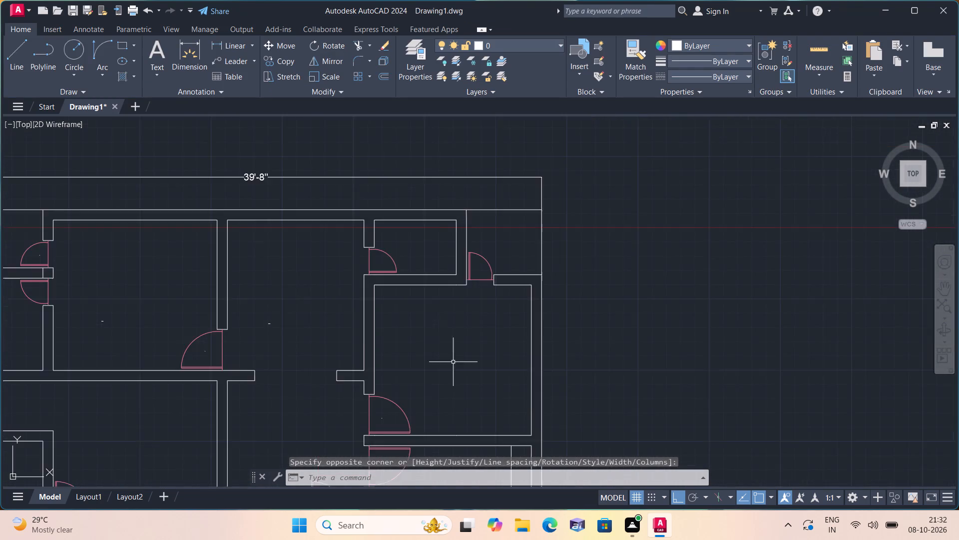
pyautogui.moveTo(448, 346); pyautogui.dragTo(475, 235, button='middle')
pyautogui.scroll(-1, 461, 225)
pyautogui.moveTo(461, 225); pyautogui.dragTo(487, 310, button='middle')
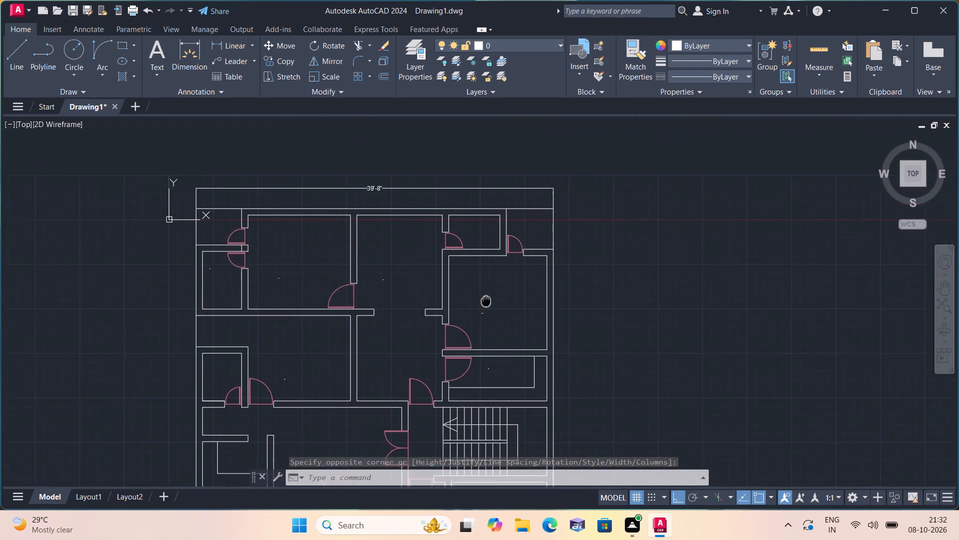
pyautogui.moveTo(487, 310); pyautogui.dragTo(490, 313, button='middle')
pyautogui.scroll(2, 481, 273)
pyautogui.scroll(2, 430, 265)
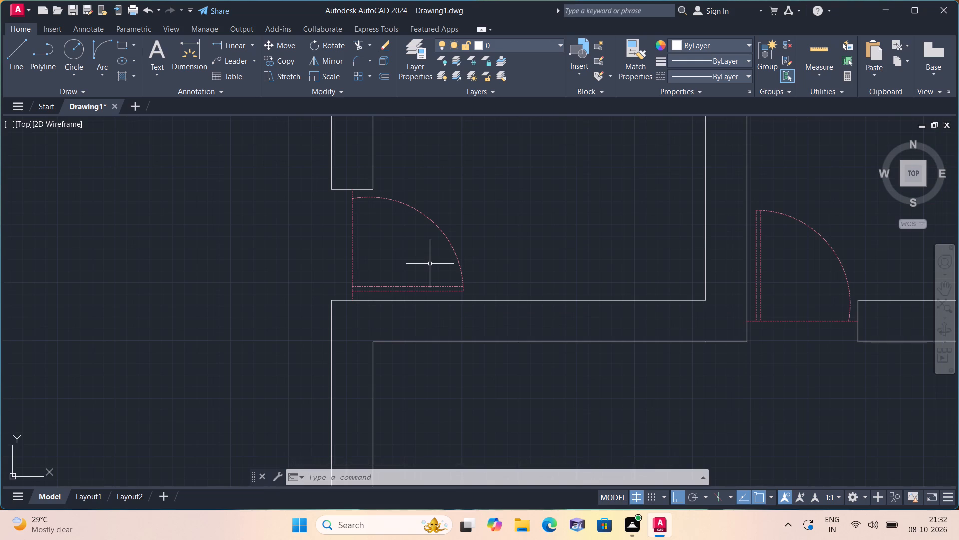
pyautogui.press('space')
pyautogui.tripleClick(388, 259)
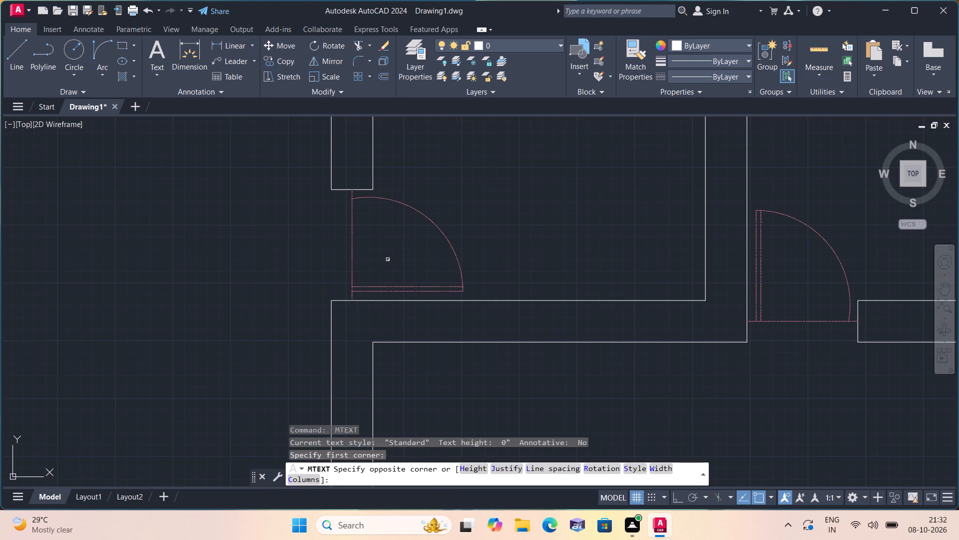
pyautogui.write('D3')
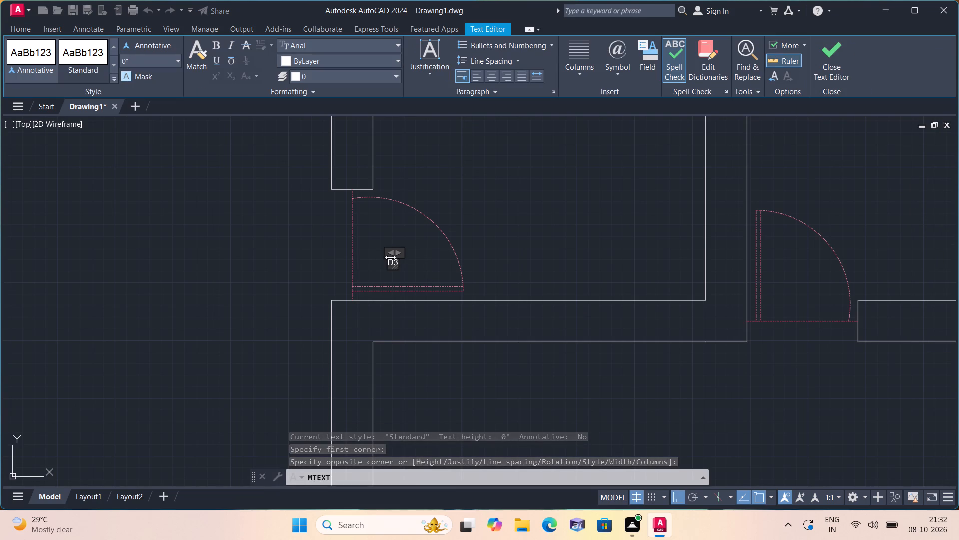
pyautogui.click(411, 250)
# Add the multiline text 6'-0"X4'-0" inside the small room north of the large east room, above its door swing.
pyautogui.moveTo(410, 250); pyautogui.dragTo(313, 294, button='middle')
pyautogui.scroll(-1, 323, 276)
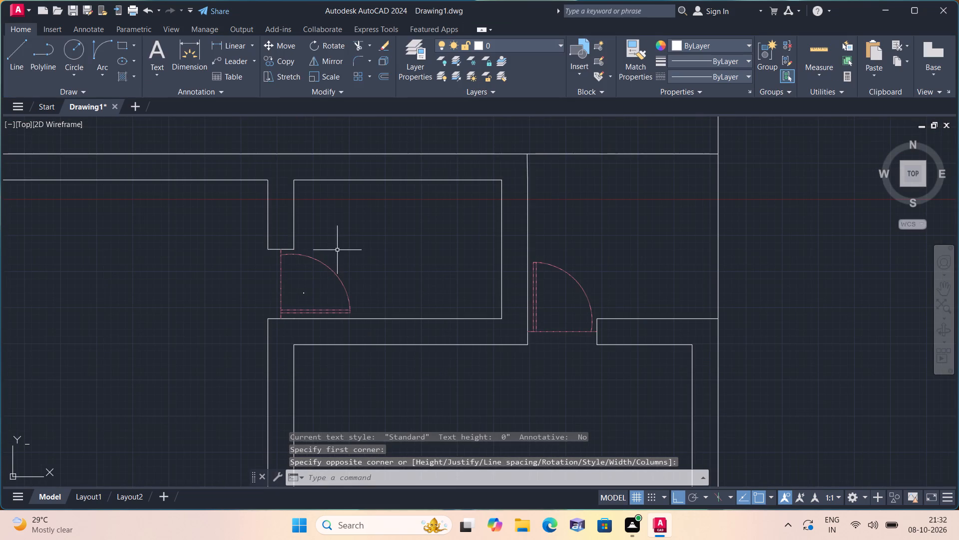
pyautogui.press('space')
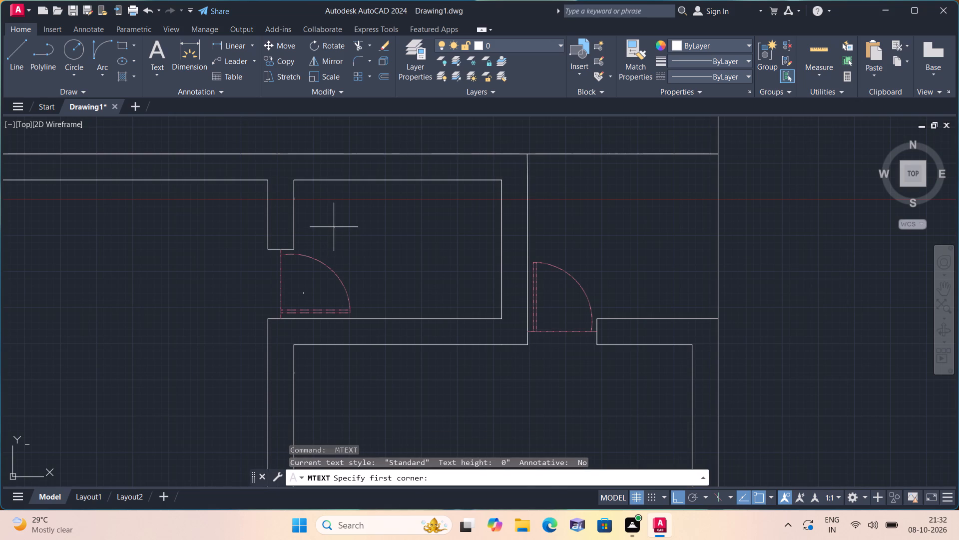
pyautogui.tripleClick(334, 227)
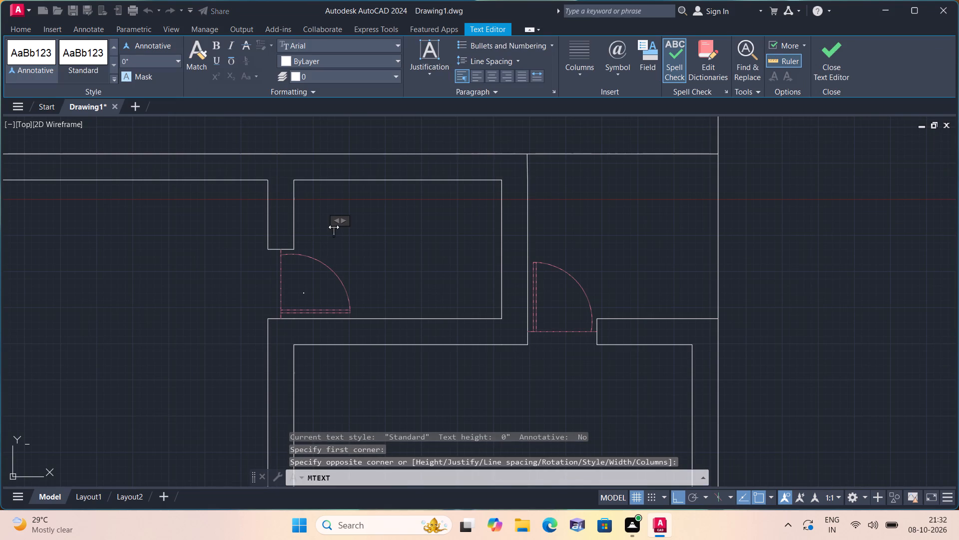
pyautogui.write("6'")
pyautogui.write('-0"X')
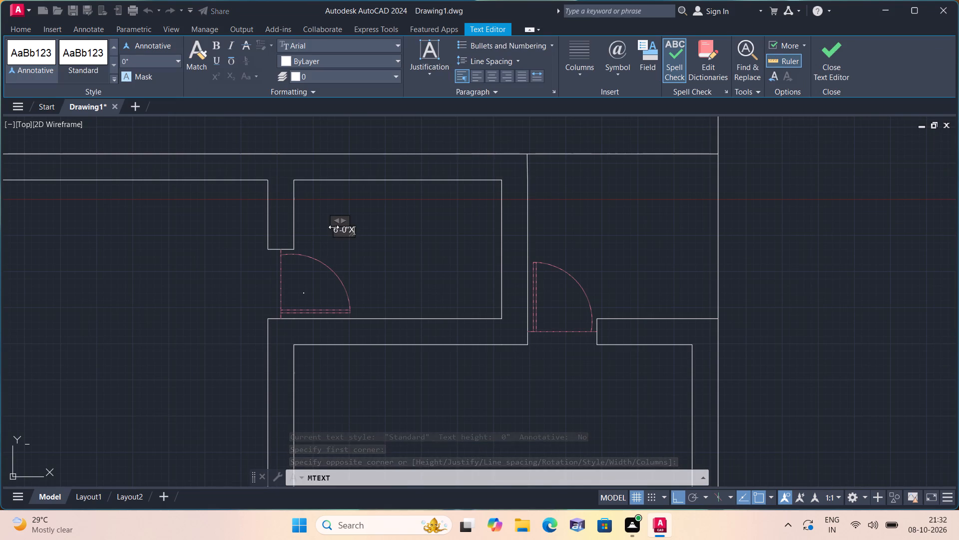
pyautogui.write('4\'-0"')
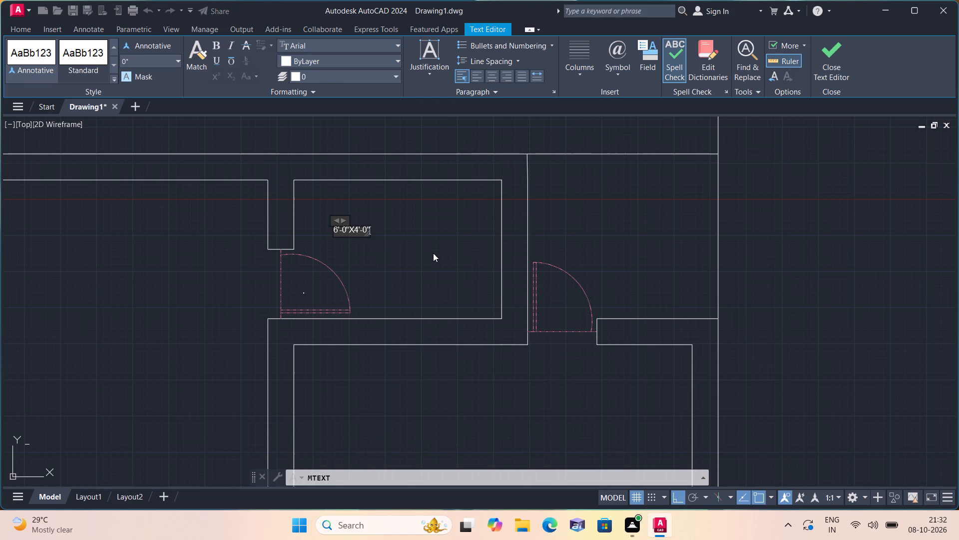
pyautogui.click(433, 253)
# Label the door in the large east room's north wall with the multiline text D3 inside its swing.
pyautogui.moveTo(433, 253); pyautogui.dragTo(415, 264, button='middle')
pyautogui.scroll(-1, 414, 265)
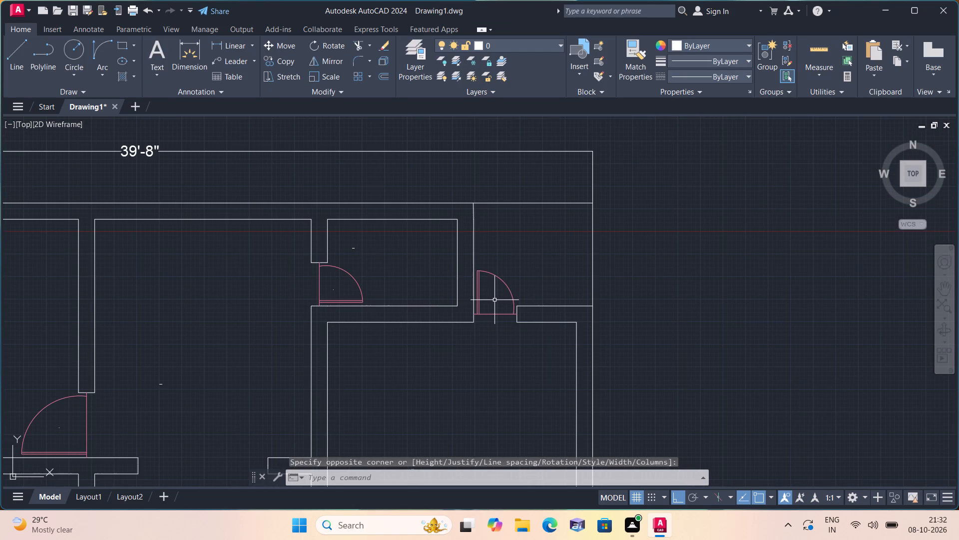
pyautogui.press('space')
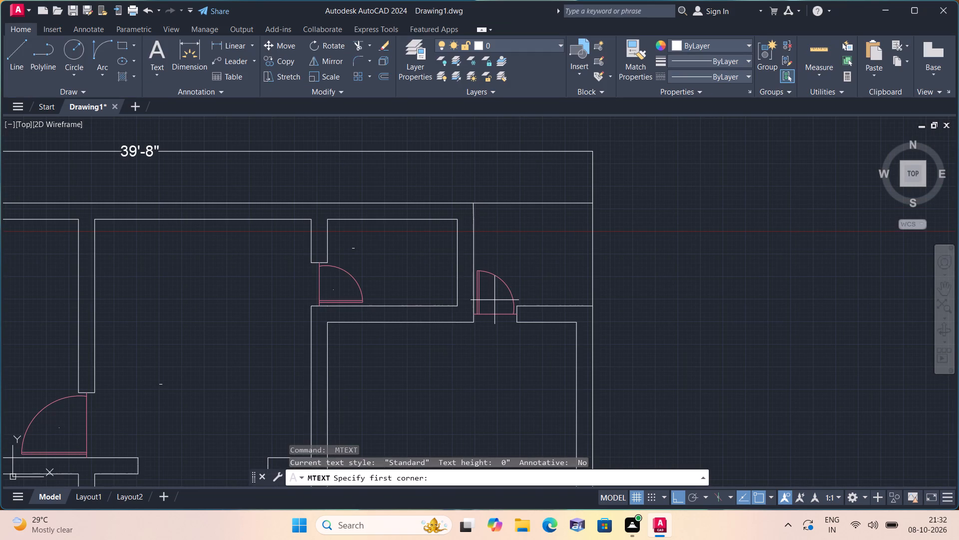
pyautogui.scroll(1, 490, 313)
pyautogui.moveTo(485, 309); pyautogui.dragTo(488, 197, button='middle')
pyautogui.scroll(-1, 496, 179)
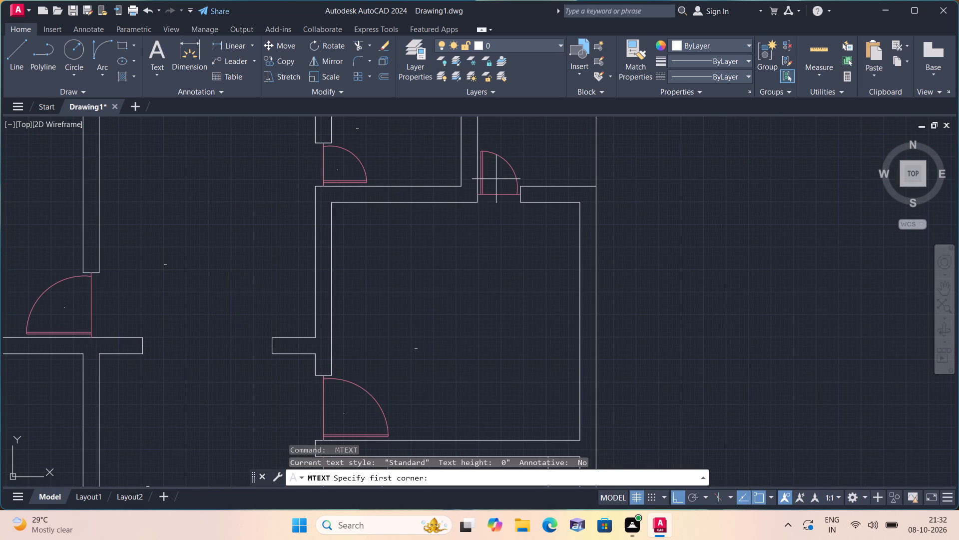
pyautogui.scroll(1, 484, 169)
pyautogui.tripleClick(497, 183)
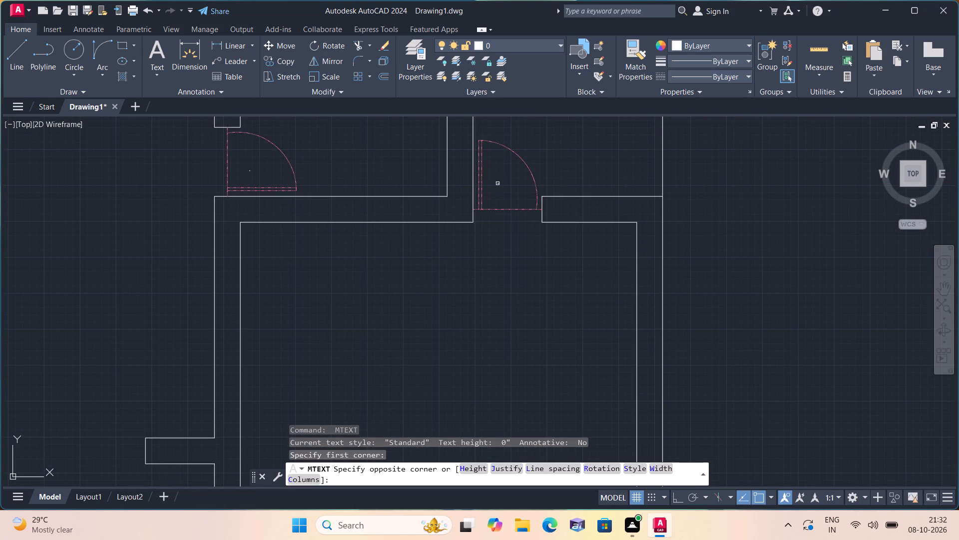
pyautogui.click(497, 183)
pyautogui.write('D3')
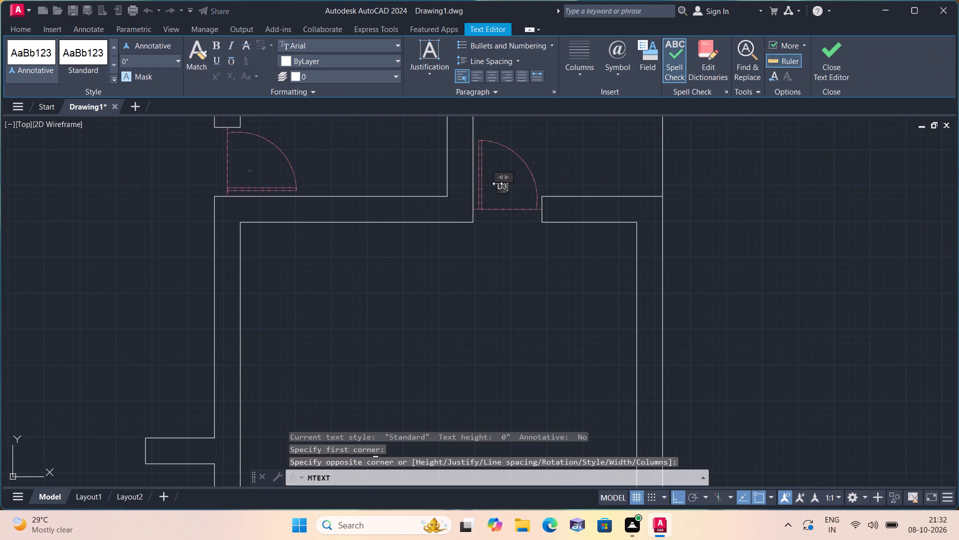
pyautogui.click(480, 281)
# Add the multiline text 5'-0"X4'-5" inside the northeast corner space, north of its door swing.
pyautogui.moveTo(480, 281); pyautogui.dragTo(471, 369, button='middle')
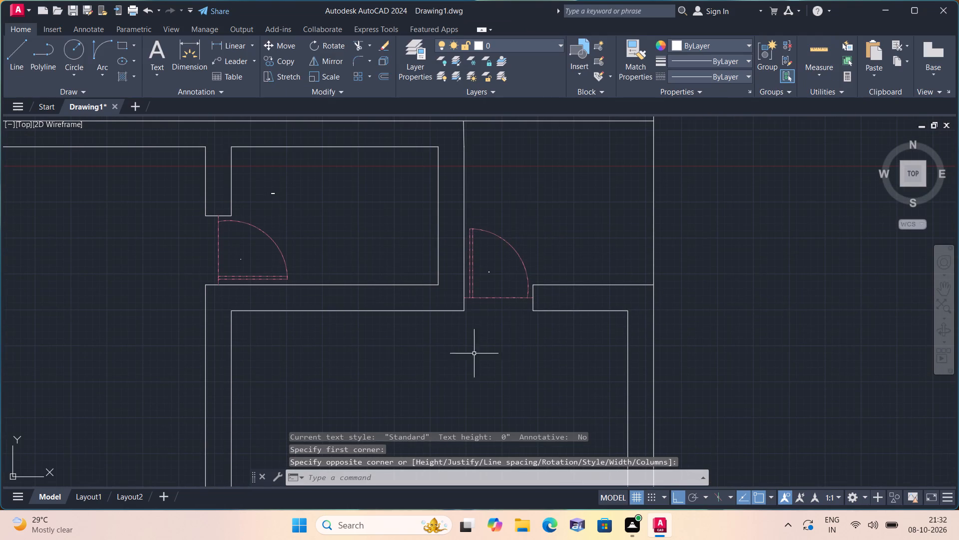
pyautogui.press('space')
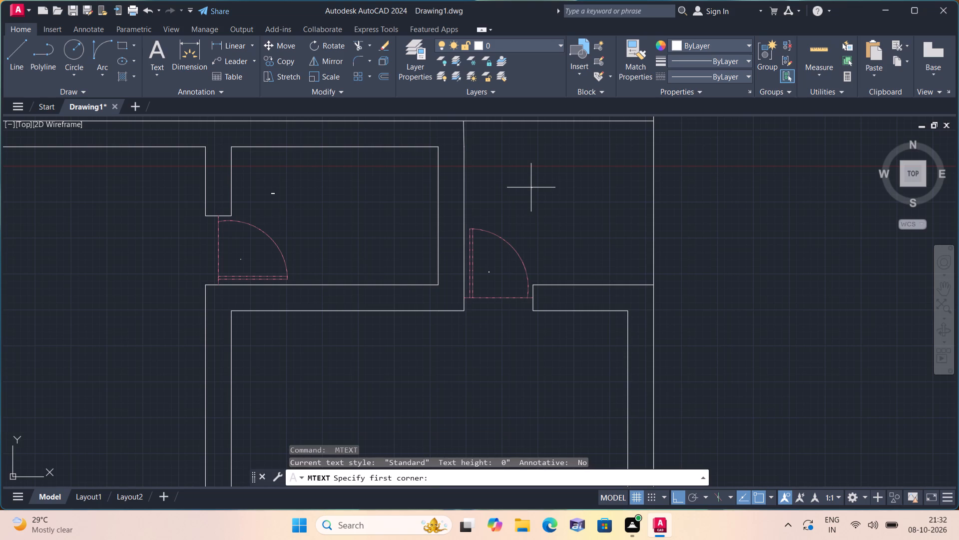
pyautogui.scroll(1, 531, 187)
pyautogui.tripleClick(503, 182)
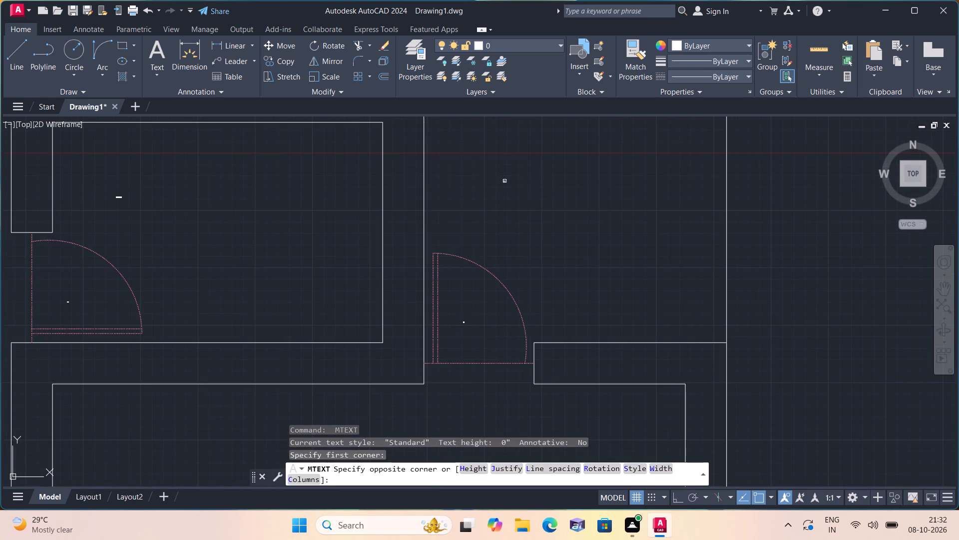
pyautogui.write('5\'-0"X')
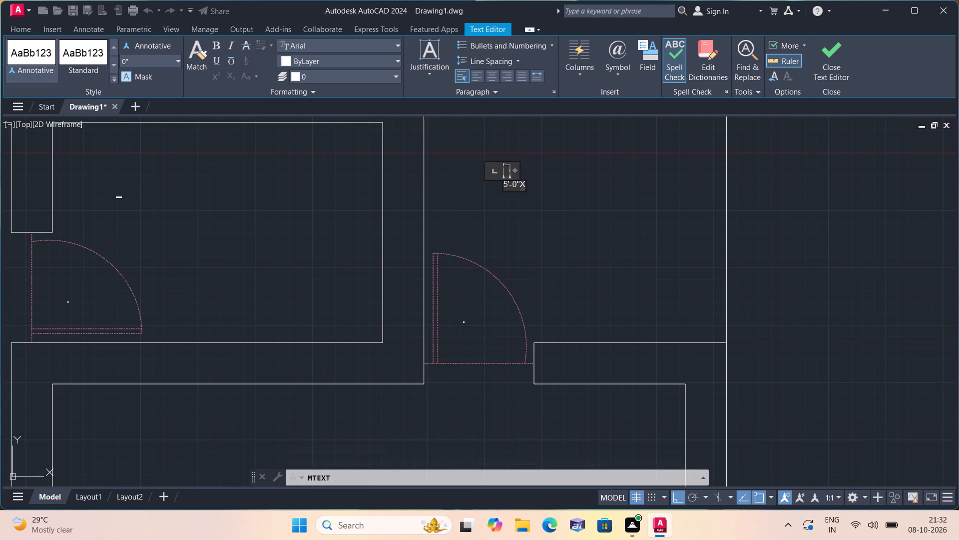
pyautogui.write('4\'-5"')
pyautogui.click(536, 228)
# Select all multiline texts similar to the northeast corner space's size text and set their text height to 6".
pyautogui.click(555, 235)
pyautogui.click(477, 164)
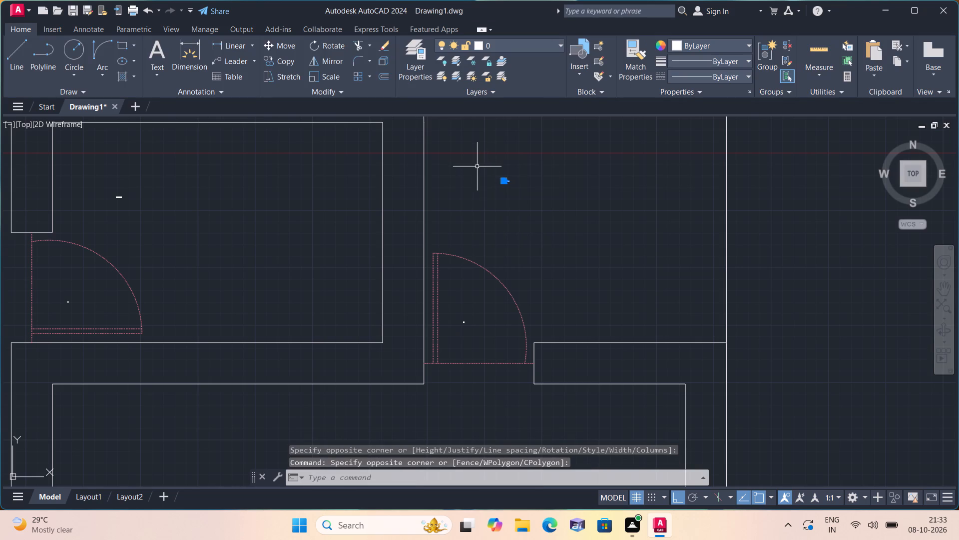
pyautogui.rightClick(547, 198)
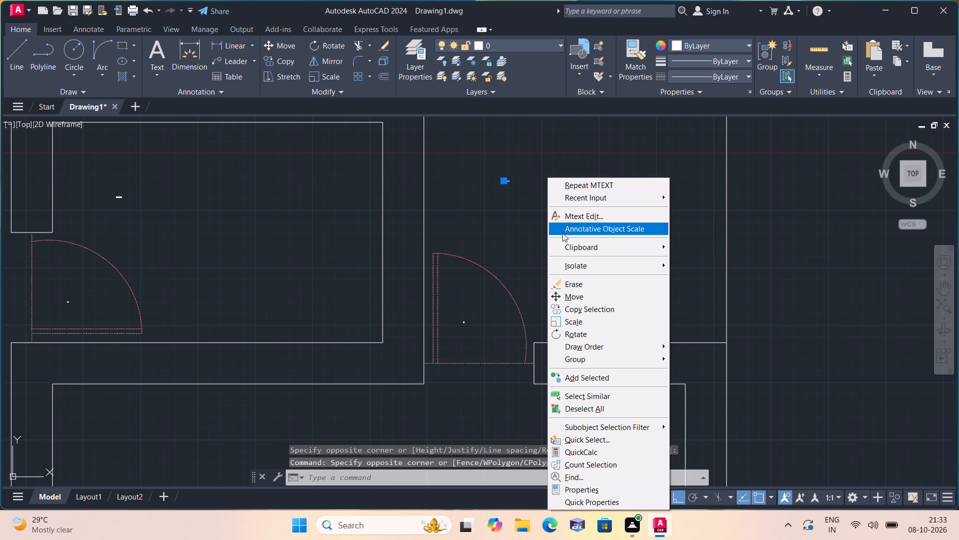
pyautogui.click(590, 394)
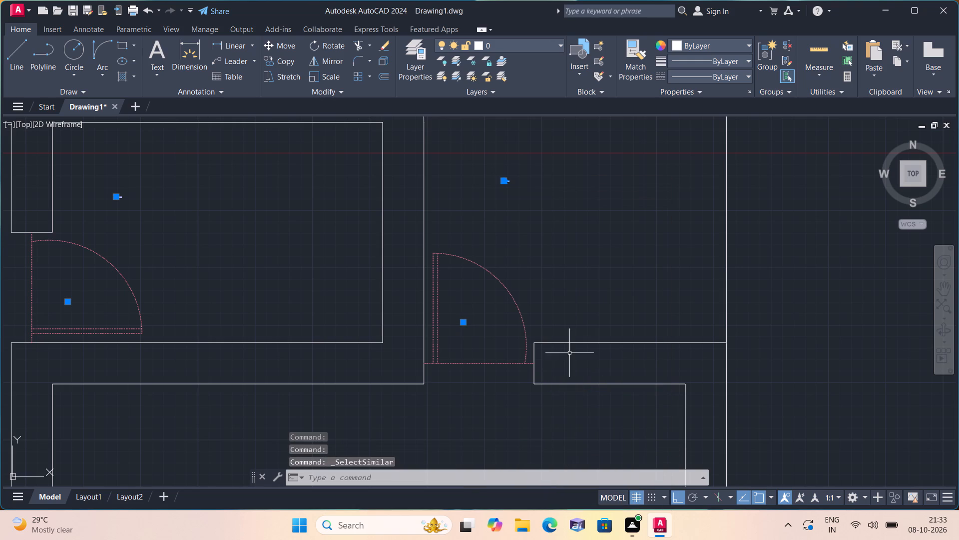
pyautogui.rightClick(303, 208)
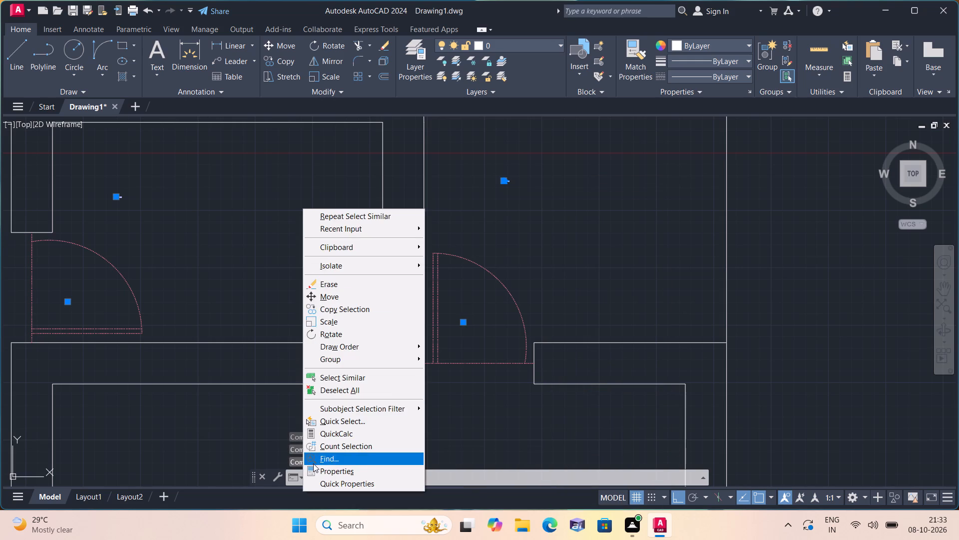
pyautogui.click(323, 471)
pyautogui.click(90, 290)
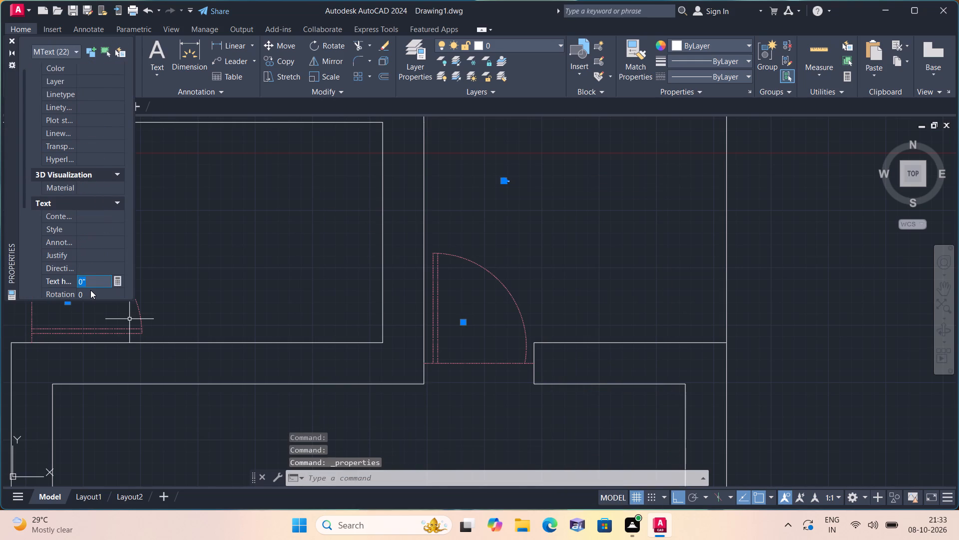
pyautogui.press('BackSpace')
pyautogui.write("6'")
pyautogui.click(207, 216)
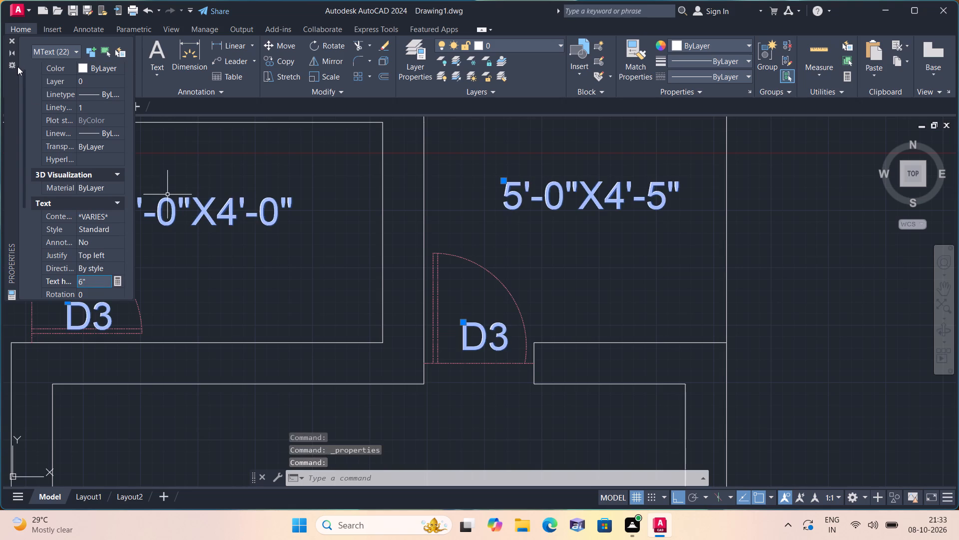
pyautogui.click(7, 38)
pyautogui.press('Escape')
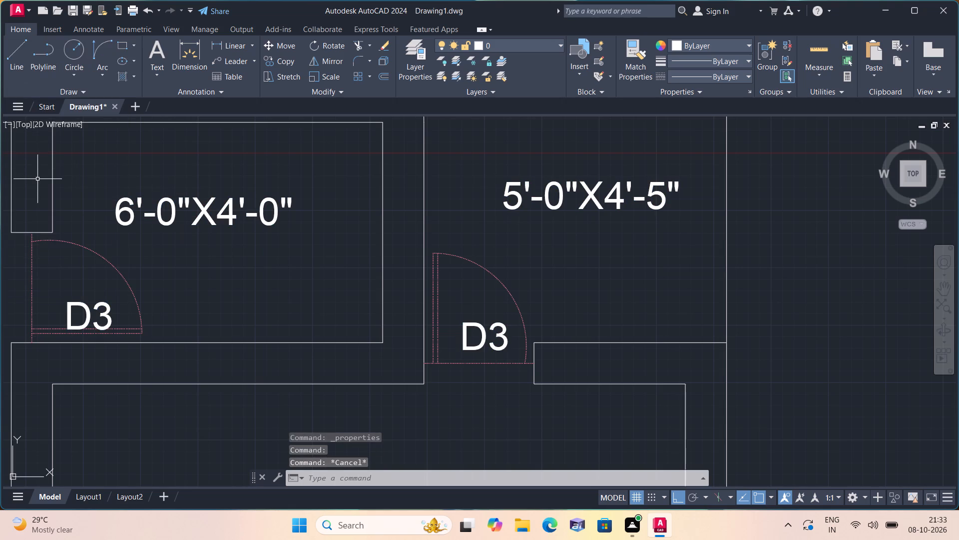
# Rotate the D3 tag of the northwest corner space's door 90° so it reads vertically upward.
pyautogui.scroll(-1, 37, 179)
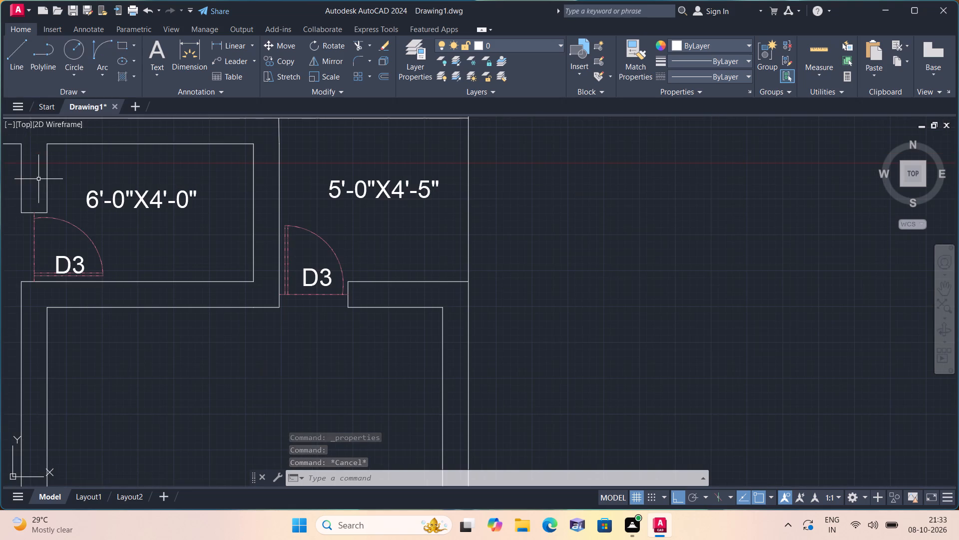
pyautogui.moveTo(177, 237); pyautogui.dragTo(231, 269, button='middle')
pyautogui.scroll(-1, 175, 239)
pyautogui.scroll(-1, 226, 262)
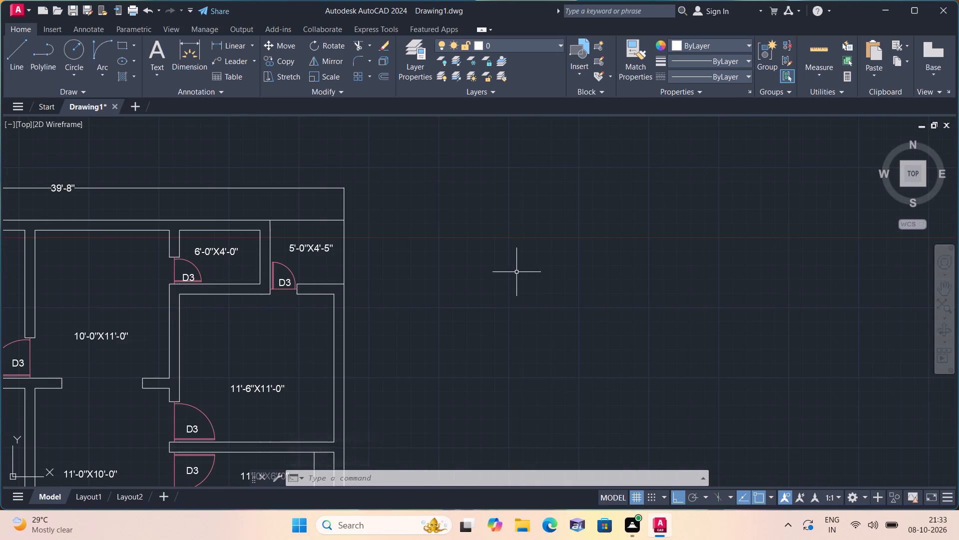
pyautogui.scroll(-1, 423, 294)
pyautogui.scroll(-1, 77, 288)
pyautogui.moveTo(77, 287); pyautogui.dragTo(302, 296, button='middle')
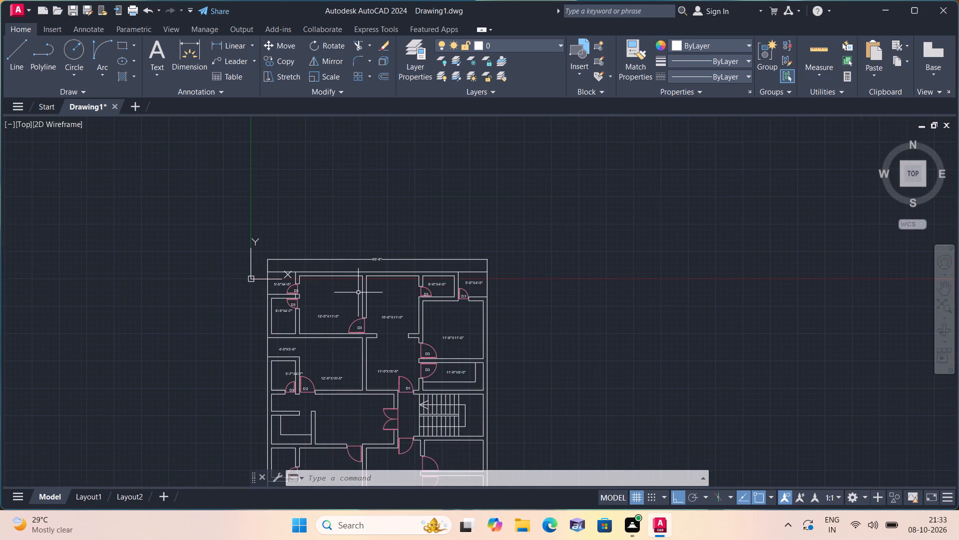
pyautogui.scroll(2, 271, 275)
pyautogui.scroll(2, 317, 312)
pyautogui.moveTo(307, 312); pyautogui.dragTo(348, 245, button='middle')
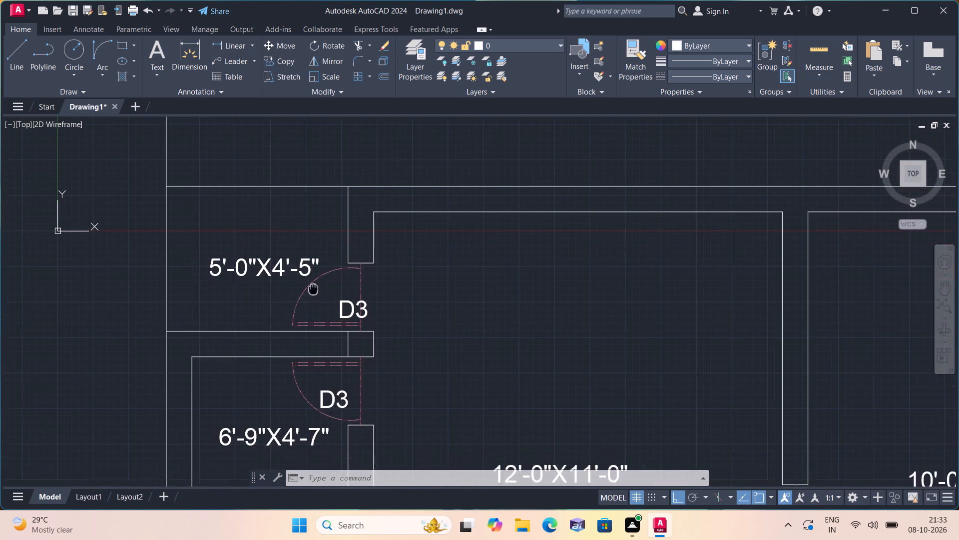
pyautogui.moveTo(348, 245); pyautogui.dragTo(357, 237, button='middle')
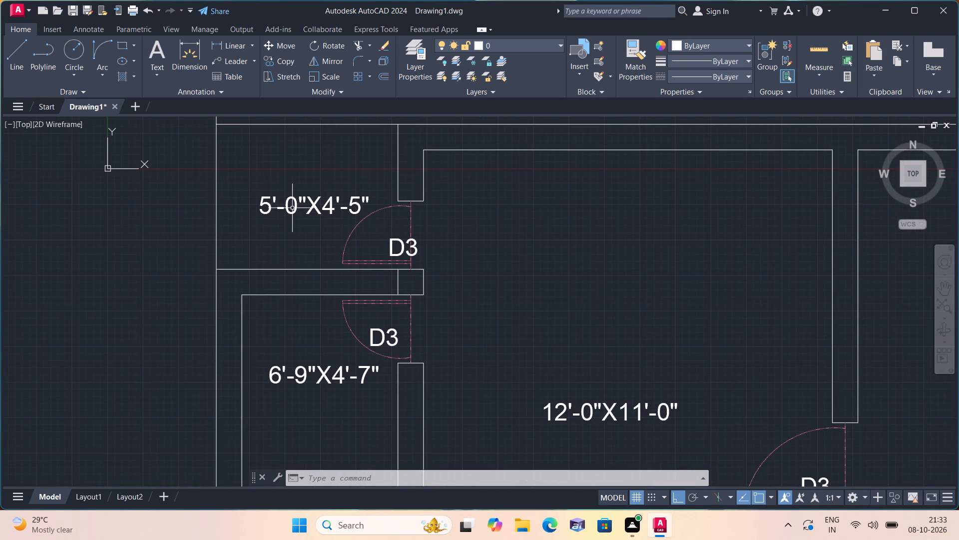
pyautogui.scroll(-1, 520, 353)
pyautogui.moveTo(520, 352); pyautogui.dragTo(510, 293, button='middle')
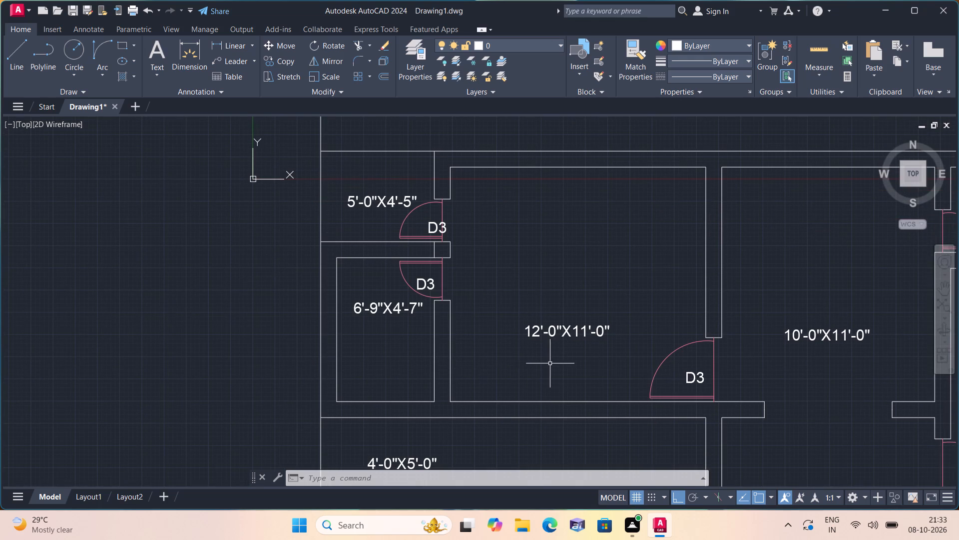
pyautogui.click(431, 223)
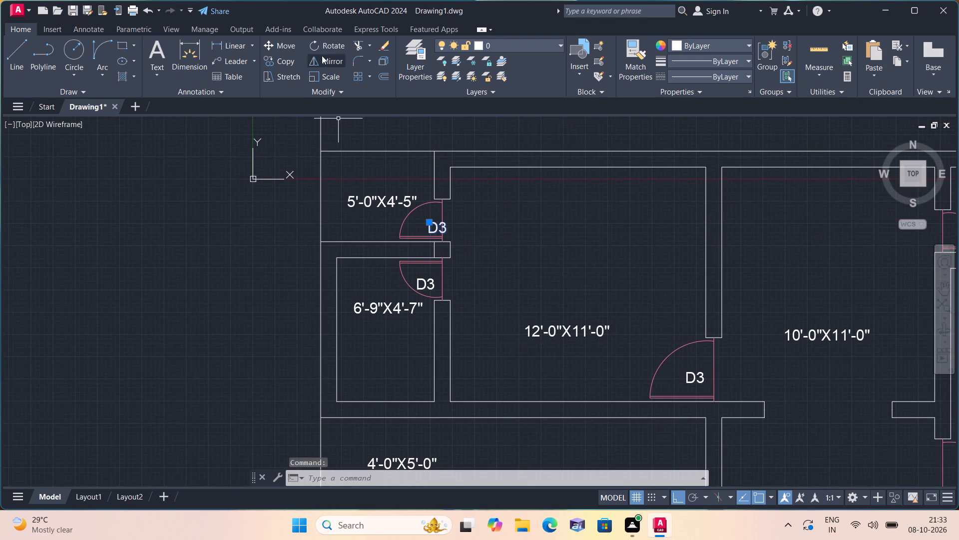
pyautogui.click(332, 48)
pyautogui.click(437, 225)
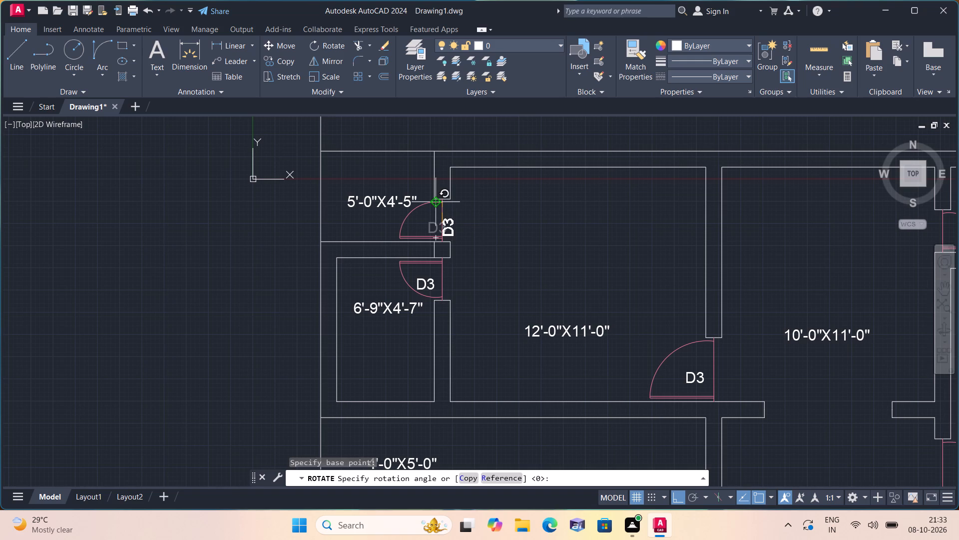
pyautogui.click(442, 152)
# Rotate the D3 tag of the door in the 6'-9"X4'-7" room 270° so it reads vertically downward.
pyautogui.scroll(1, 418, 306)
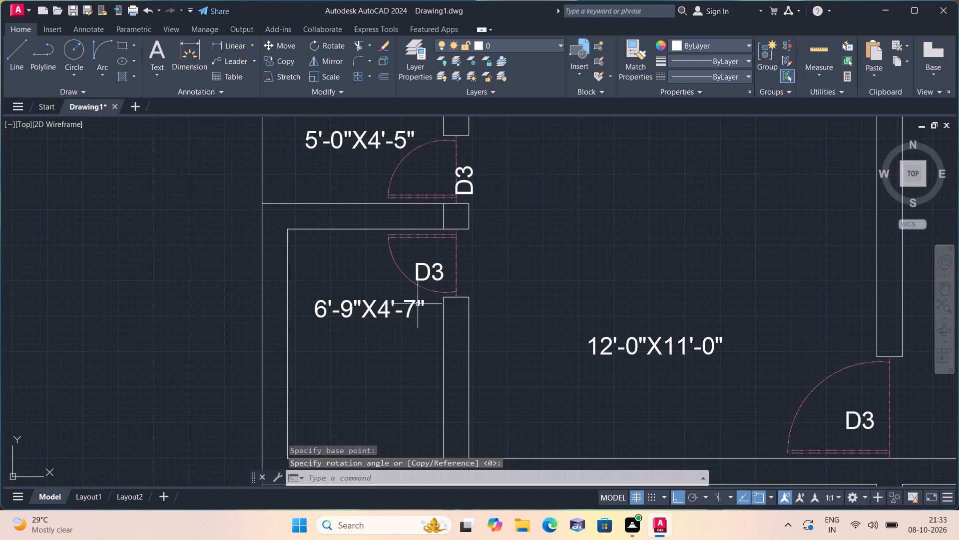
pyautogui.click(430, 267)
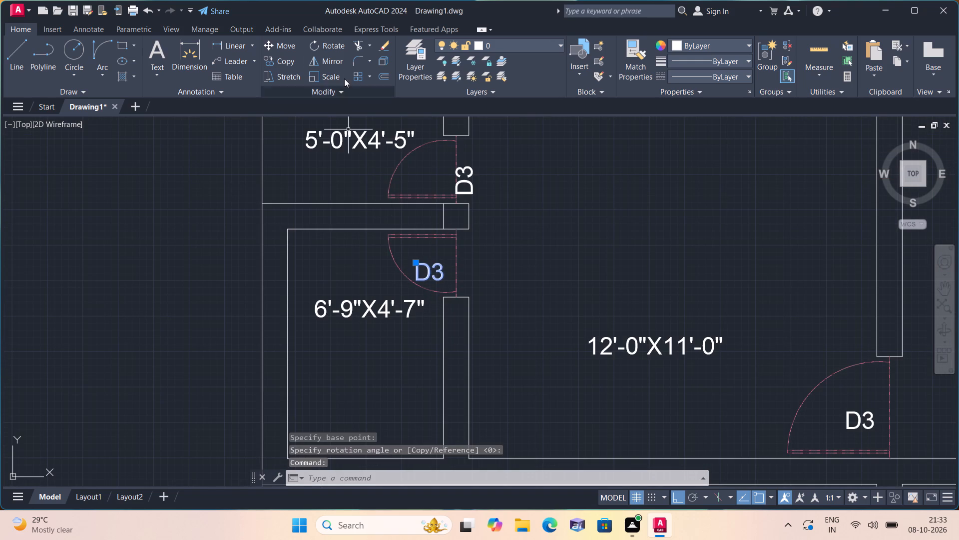
pyautogui.click(330, 45)
pyautogui.click(423, 265)
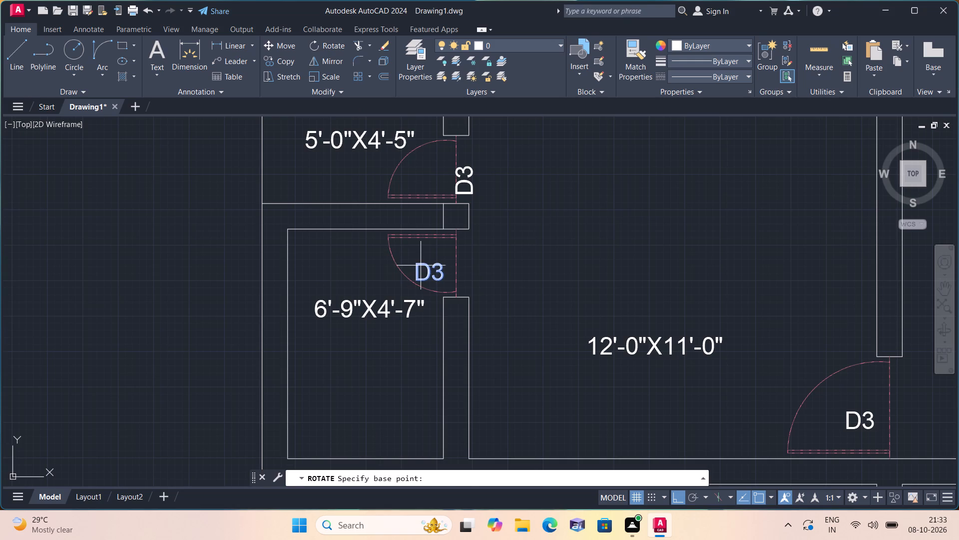
pyautogui.click(405, 373)
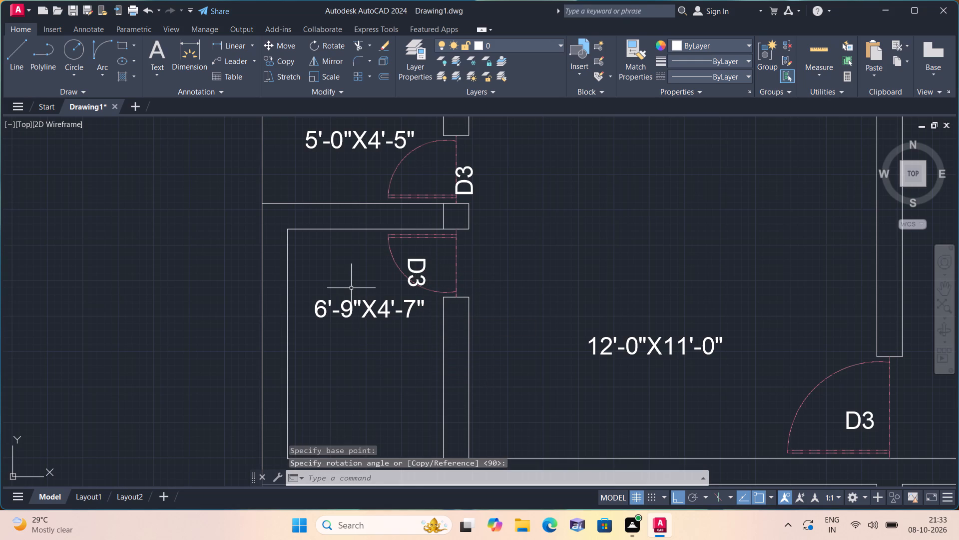
# Rotate the 6'-9"X4'-7" size text 90° about its middle so it reads vertically inside its room.
pyautogui.click(351, 288)
pyautogui.click(354, 309)
pyautogui.click(335, 304)
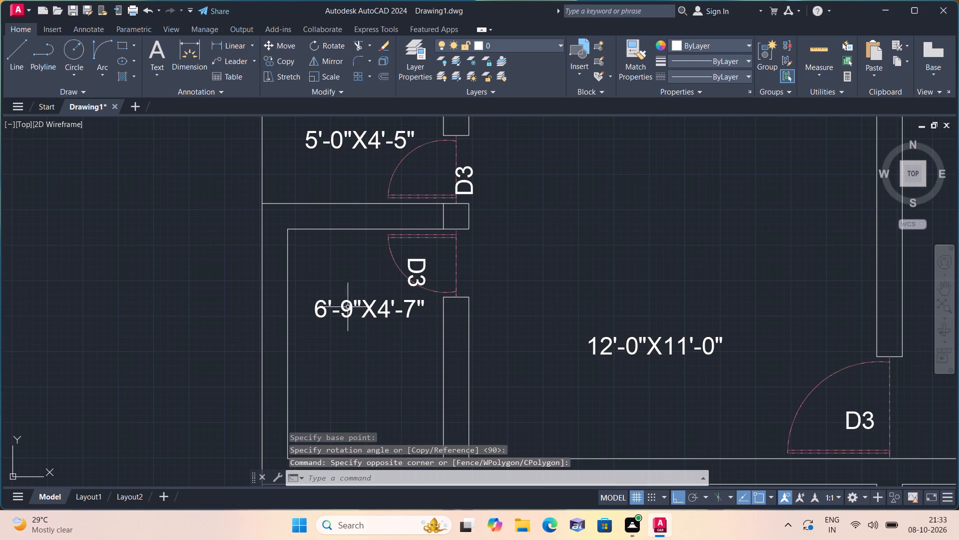
pyautogui.click(334, 304)
pyautogui.click(324, 302)
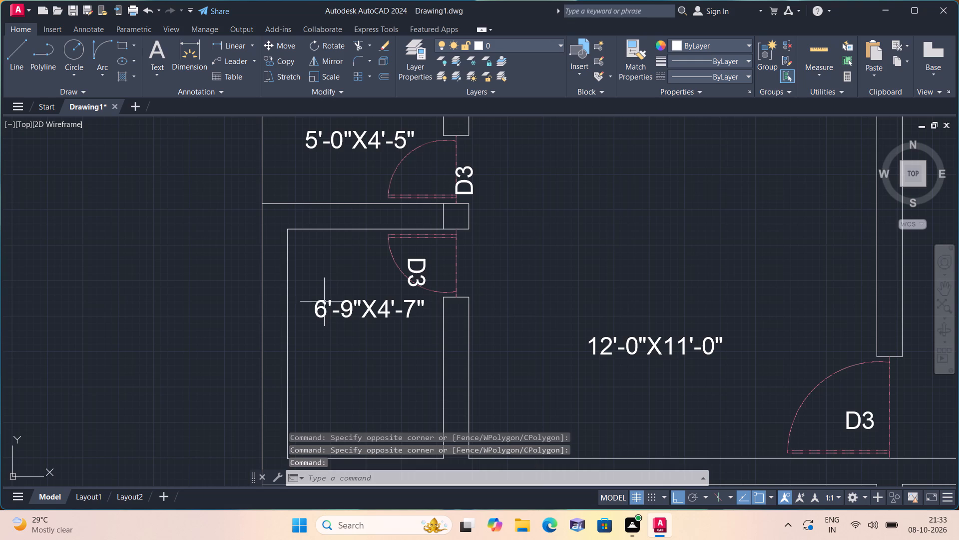
pyautogui.click(333, 45)
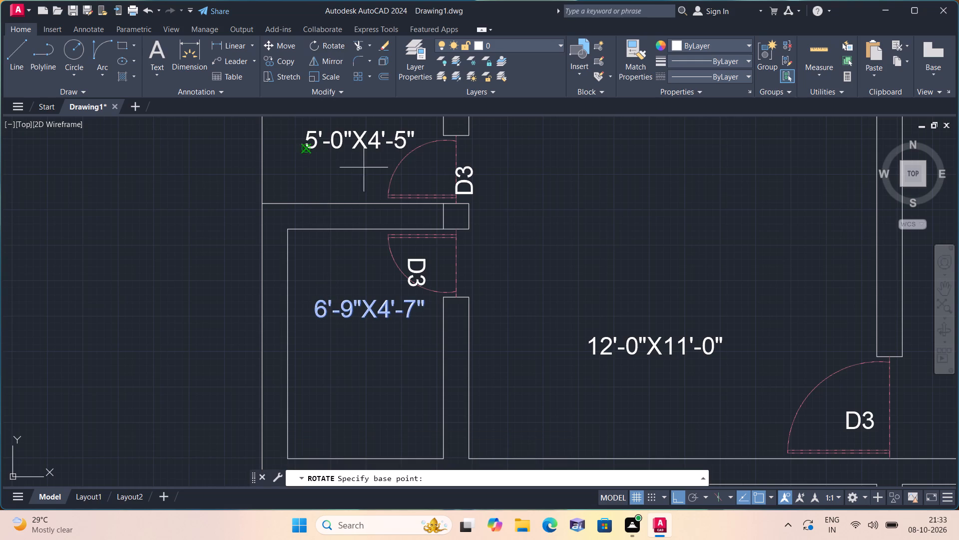
pyautogui.click(365, 305)
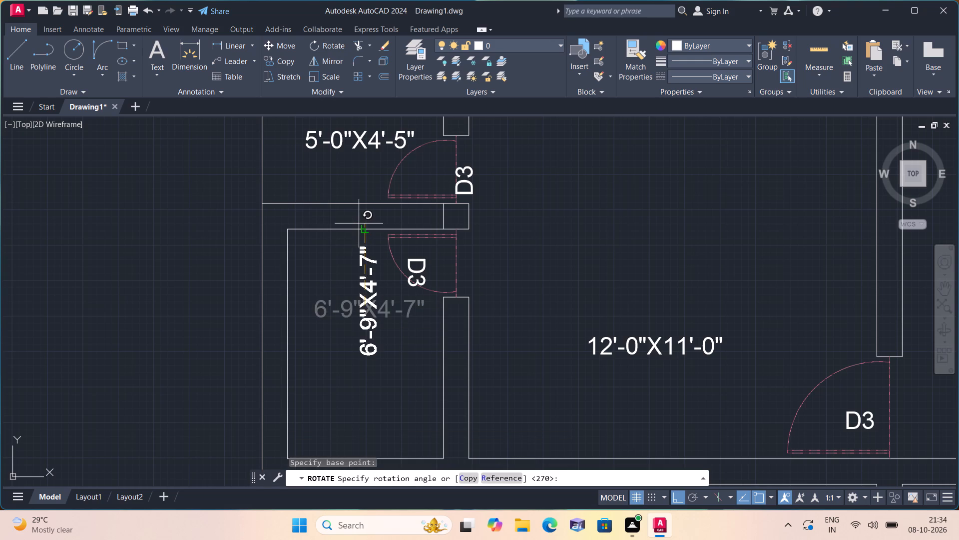
pyautogui.click(359, 223)
# Rotate the 4'-0"X5'-0" size text on the plan's west side 90° so it reads vertically.
pyautogui.moveTo(366, 272); pyautogui.dragTo(326, 215, button='middle')
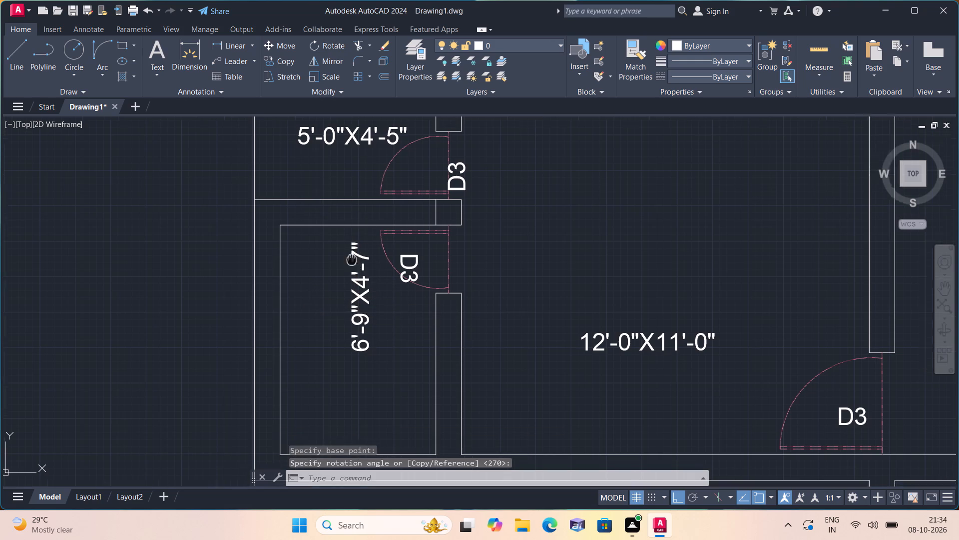
pyautogui.moveTo(326, 215); pyautogui.dragTo(308, 182, button='middle')
pyautogui.scroll(-1, 306, 178)
pyautogui.scroll(1, 328, 365)
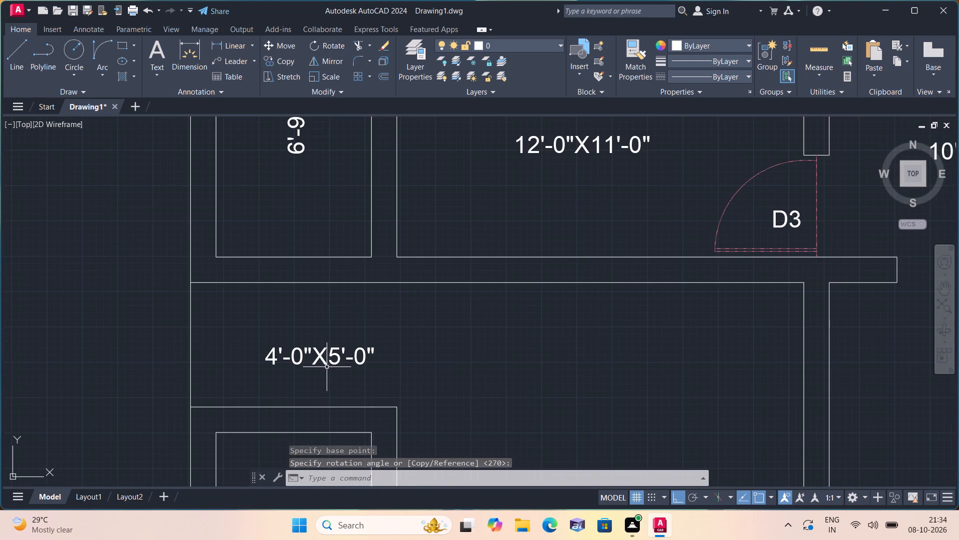
pyautogui.click(311, 345)
pyautogui.click(302, 350)
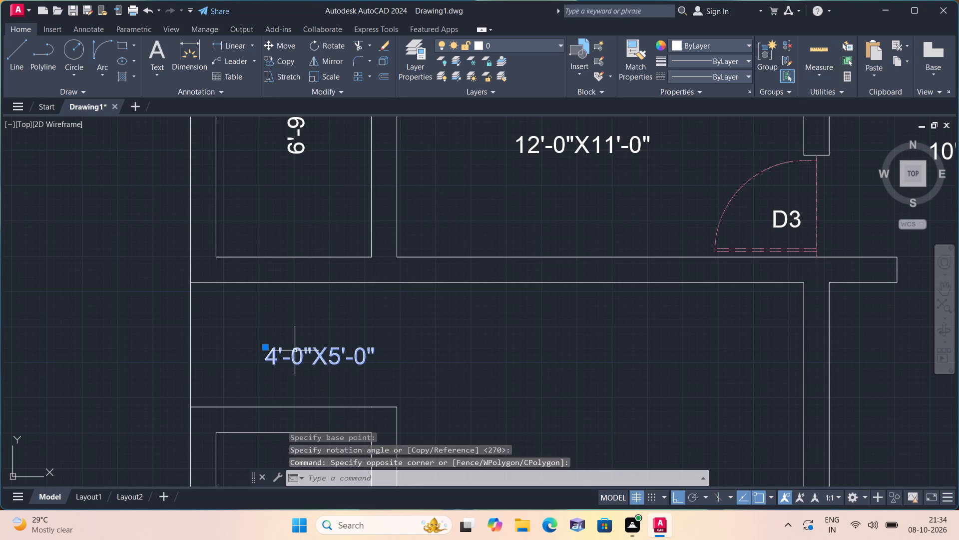
pyautogui.click(332, 45)
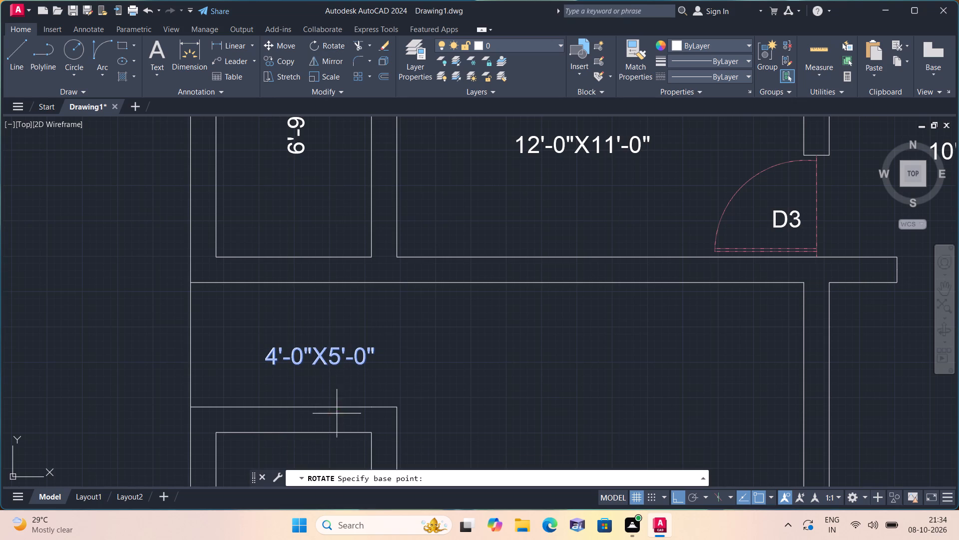
pyautogui.moveTo(339, 356); pyautogui.dragTo(339, 342)
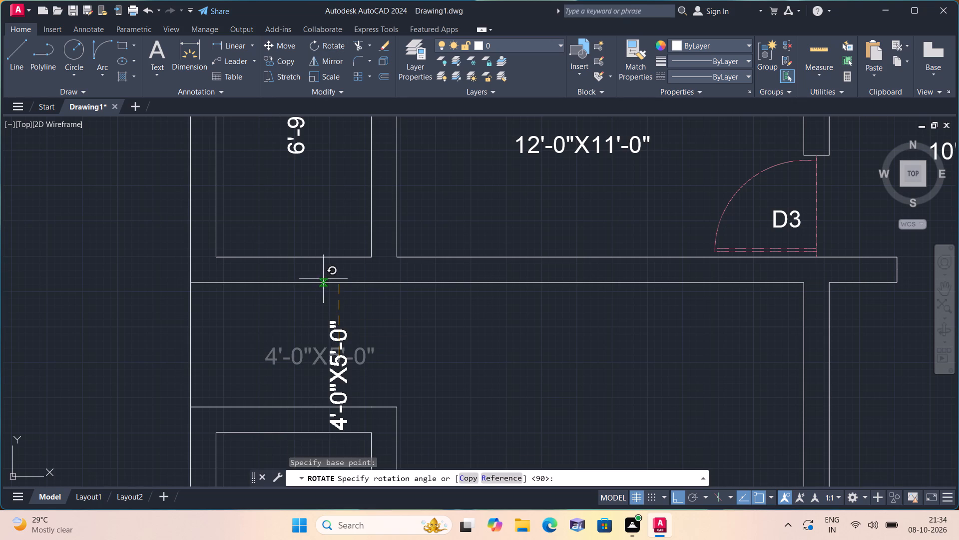
pyautogui.click(335, 246)
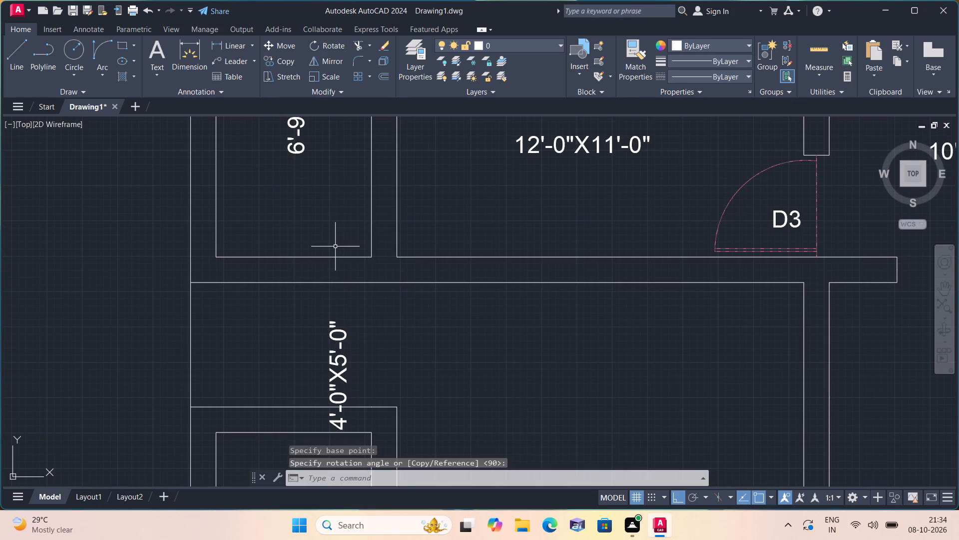
# Rotate the D3 tag of the door in the 5'-7"X4'-7" room 180° within its swing.
pyautogui.scroll(-2, 335, 257)
pyautogui.moveTo(402, 298); pyautogui.dragTo(354, 218, button='middle')
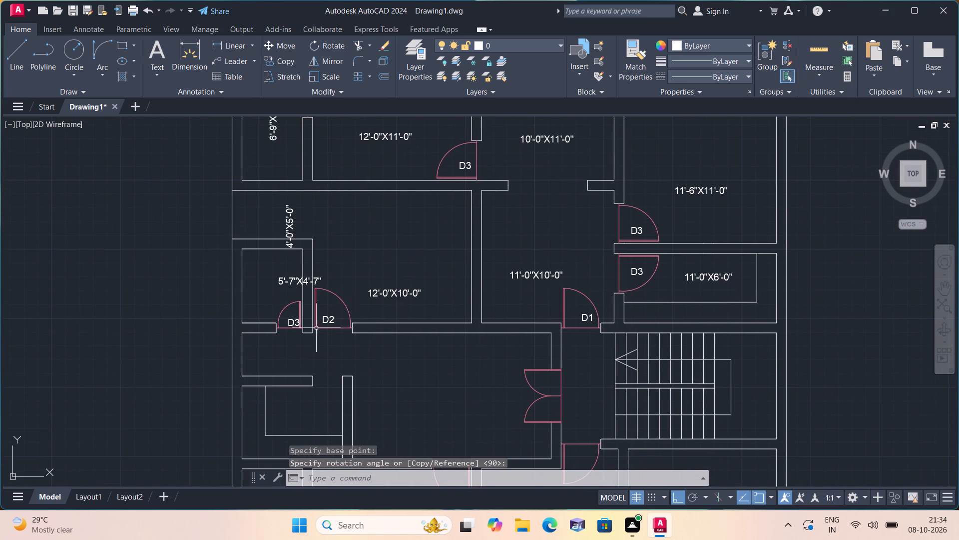
pyautogui.scroll(3, 297, 323)
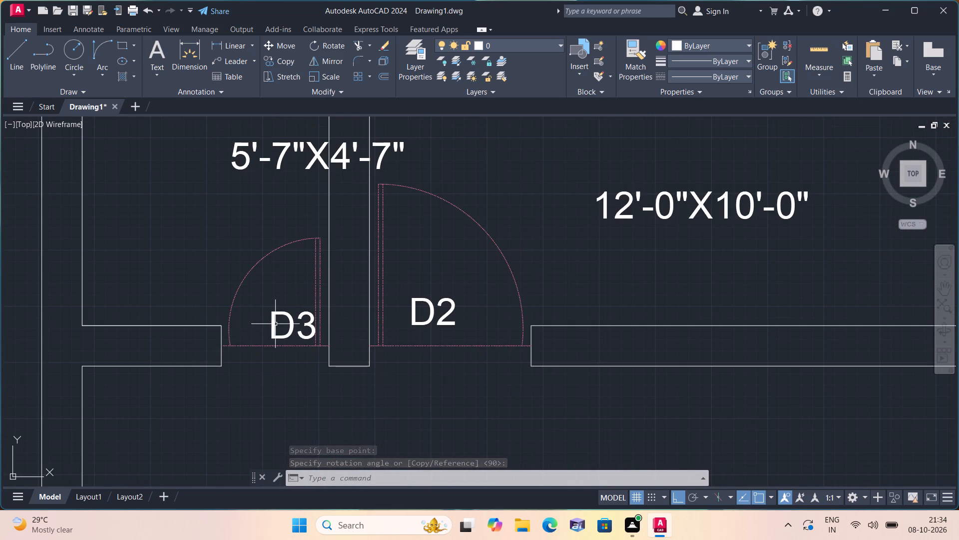
pyautogui.click(280, 315)
pyautogui.click(331, 47)
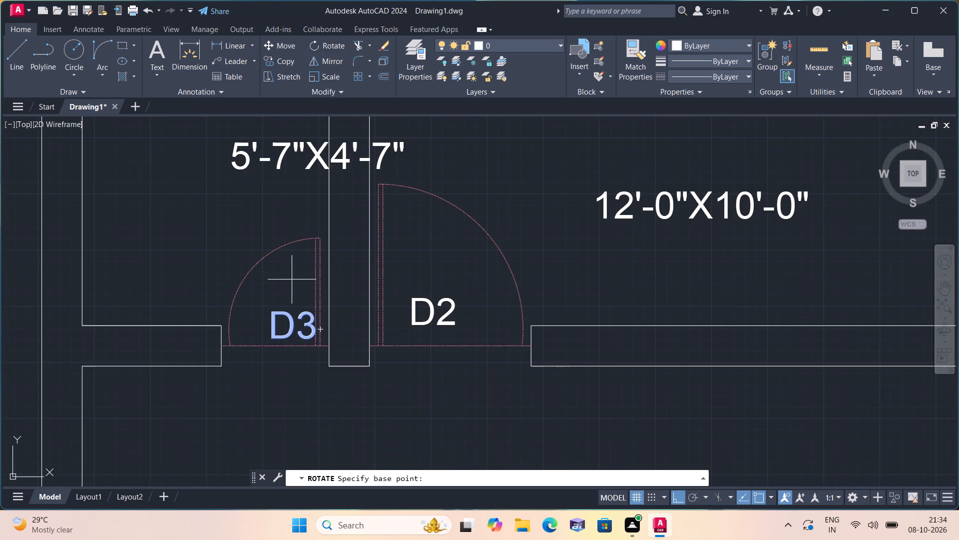
pyautogui.click(286, 320)
pyautogui.click(210, 277)
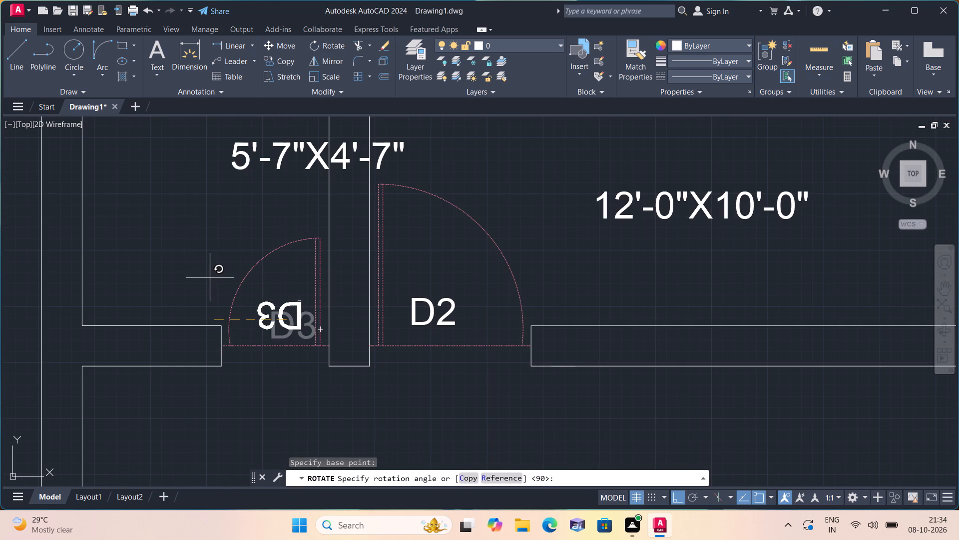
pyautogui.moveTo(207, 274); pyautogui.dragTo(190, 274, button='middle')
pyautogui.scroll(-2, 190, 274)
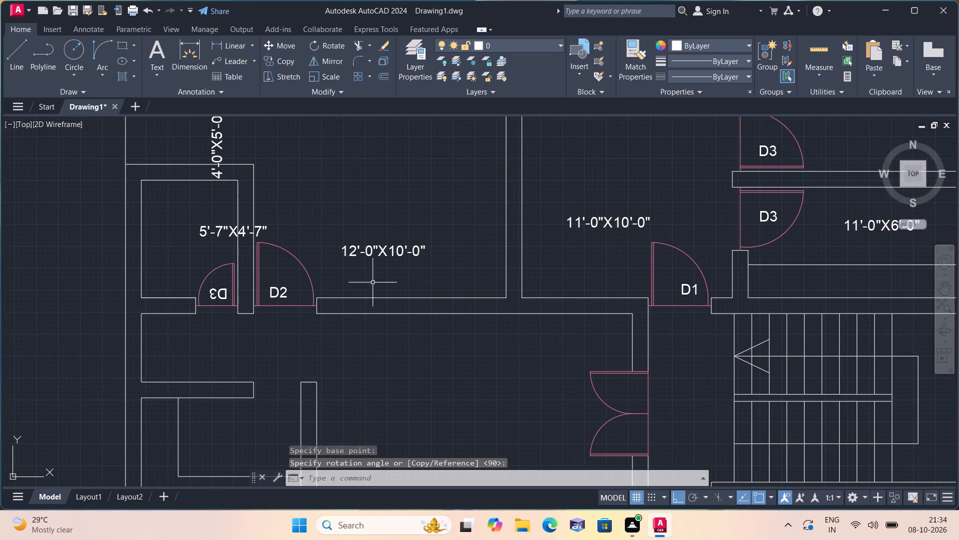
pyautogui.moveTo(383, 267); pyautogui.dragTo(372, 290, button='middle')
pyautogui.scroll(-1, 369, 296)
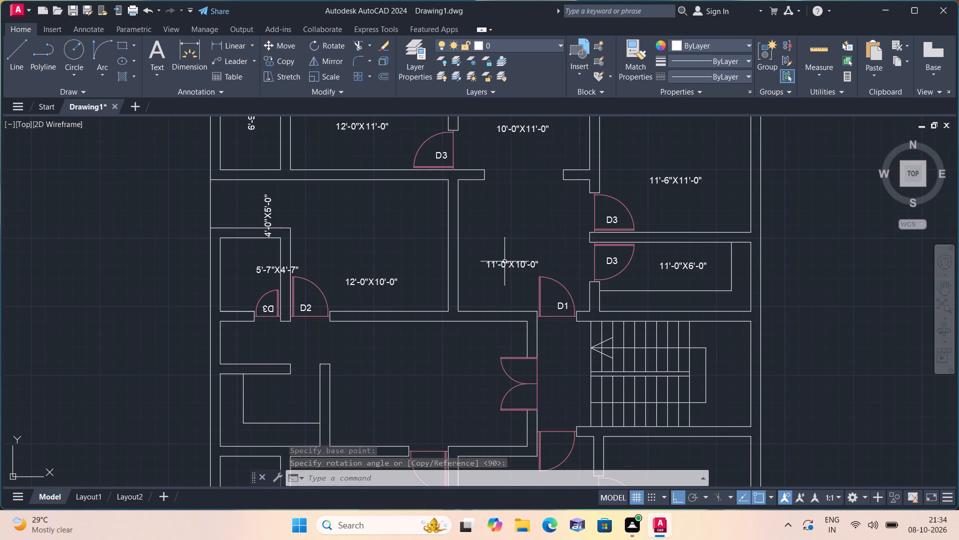
# Rotate the 11'-0"X10'-0" size text 90° about a point near its start so it reads vertically.
pyautogui.click(499, 264)
pyautogui.click(326, 43)
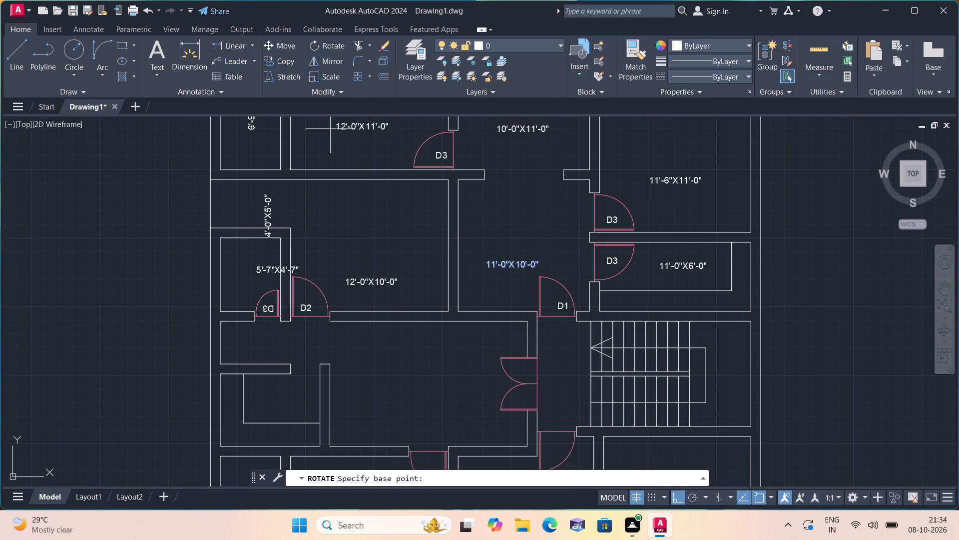
pyautogui.click(498, 264)
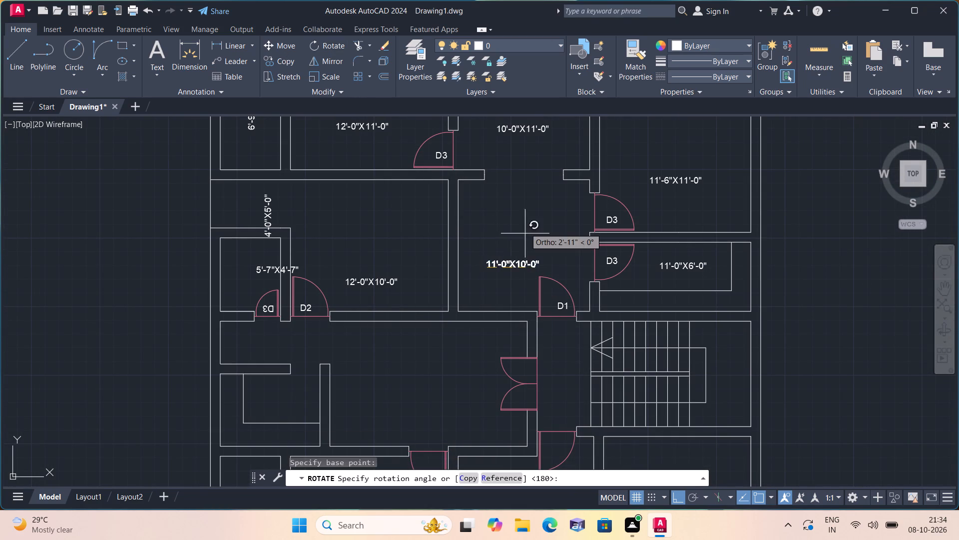
pyautogui.click(512, 193)
# Delete the D3 tags of the 11'-6"X11'-0" and 11'-0"X6'-0" rooms' adjacent doors on the plan's east side.
pyautogui.moveTo(488, 187); pyautogui.dragTo(486, 187, button='middle')
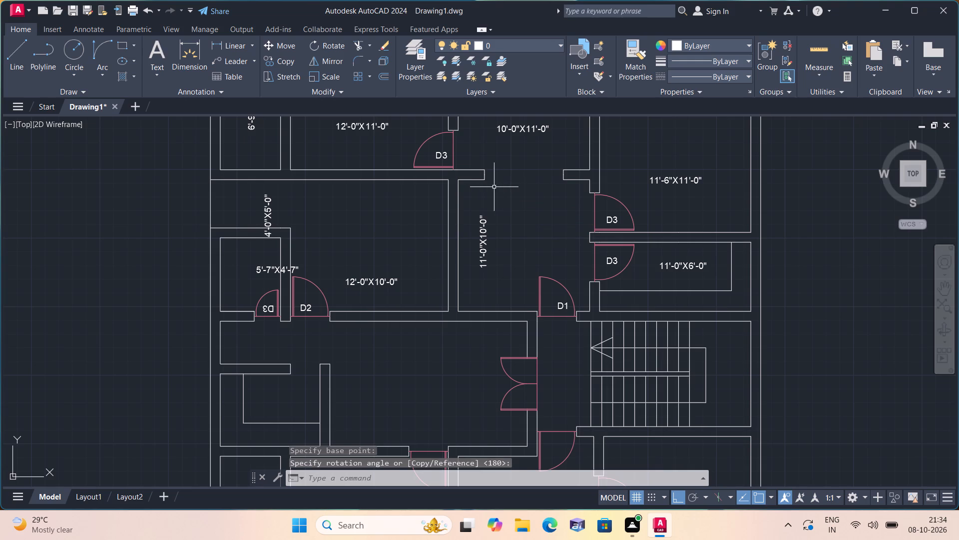
pyautogui.moveTo(486, 187); pyautogui.dragTo(482, 244, button='middle')
pyautogui.scroll(-1, 482, 245)
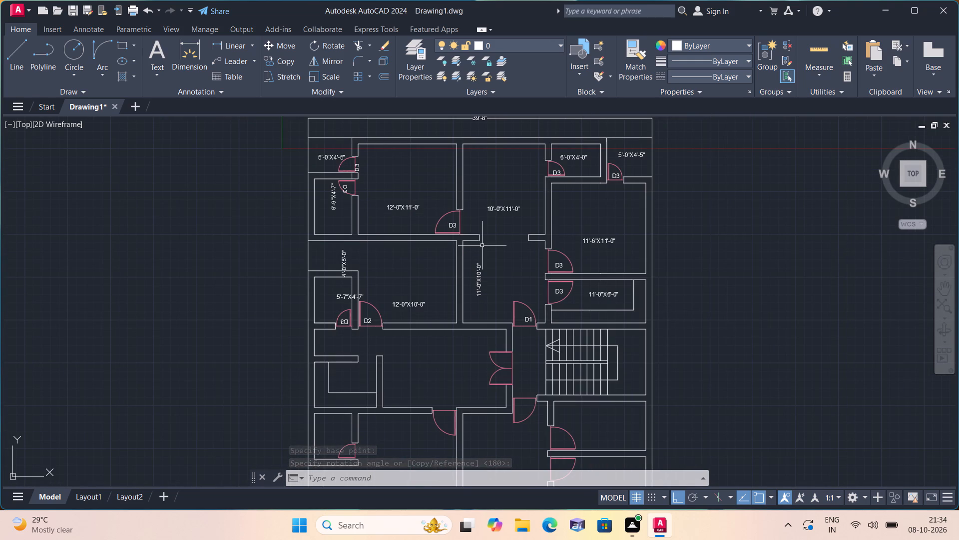
pyautogui.moveTo(503, 258); pyautogui.dragTo(472, 241, button='middle')
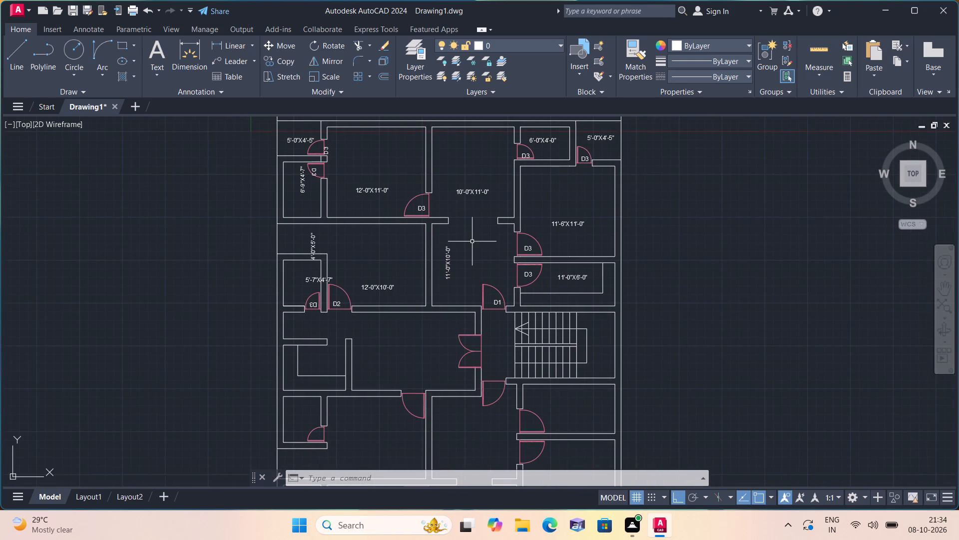
pyautogui.scroll(1, 547, 261)
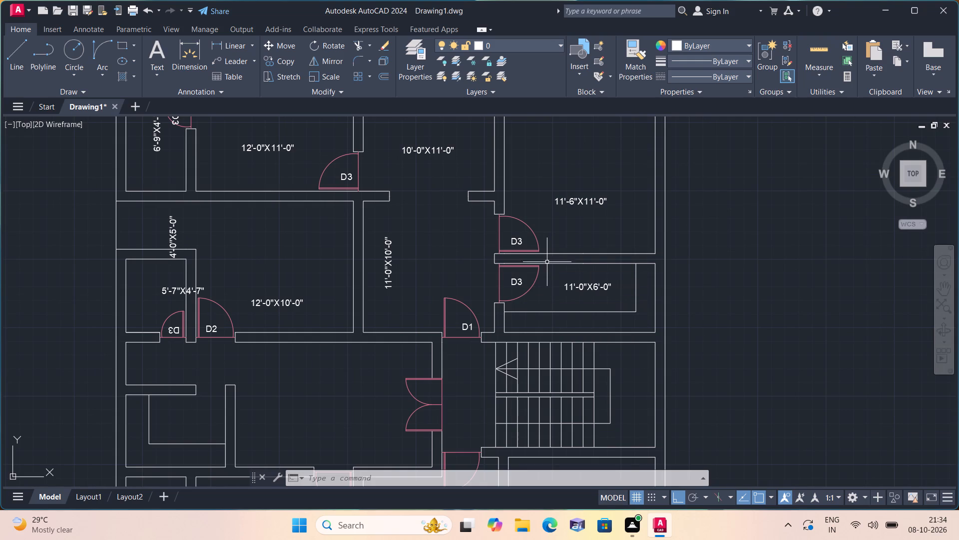
pyautogui.scroll(1, 526, 279)
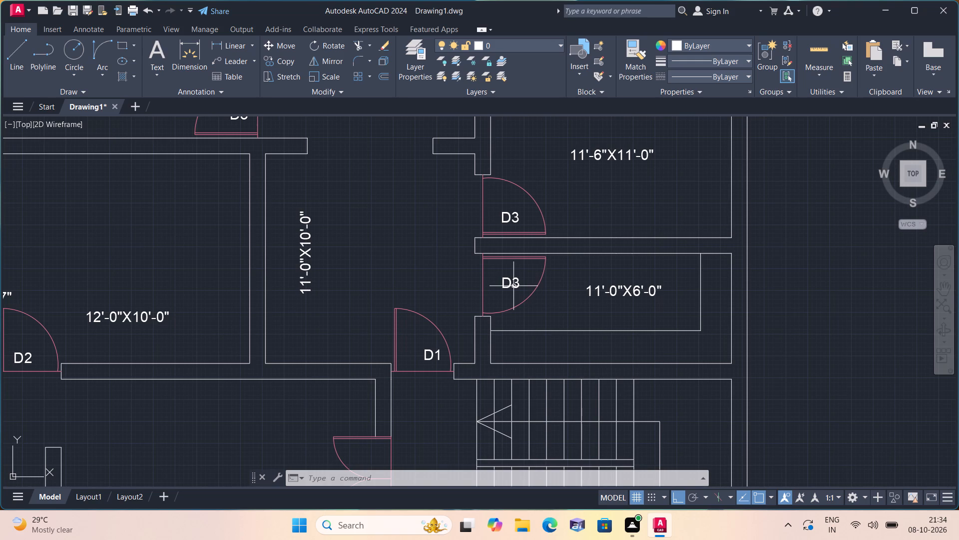
pyautogui.scroll(-1, 513, 286)
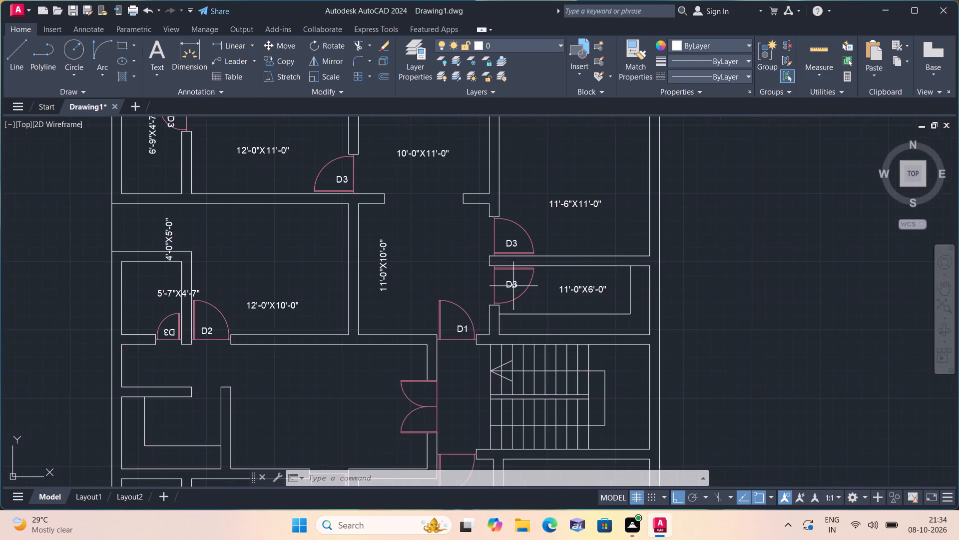
pyautogui.scroll(1, 513, 286)
pyautogui.click(523, 289)
pyautogui.click(503, 272)
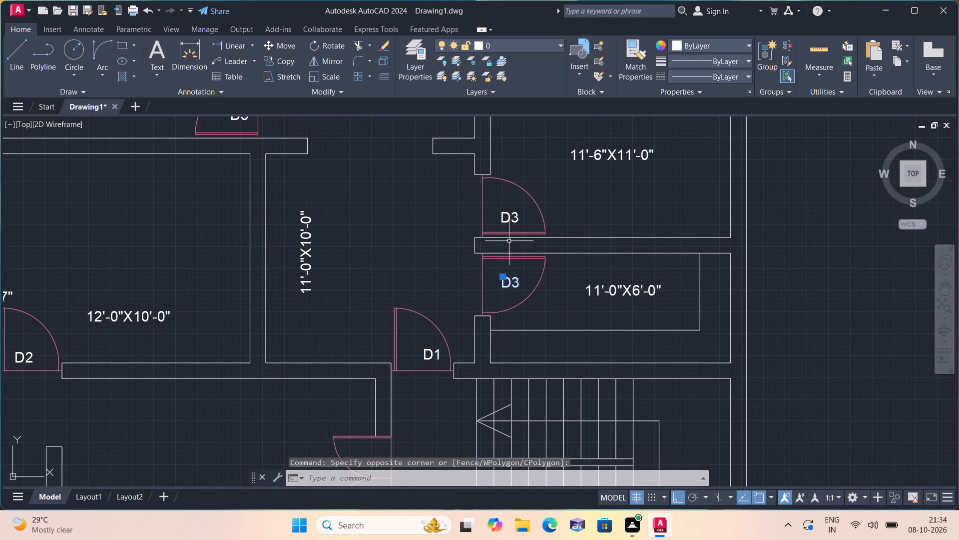
pyautogui.click(525, 223)
pyautogui.click(495, 206)
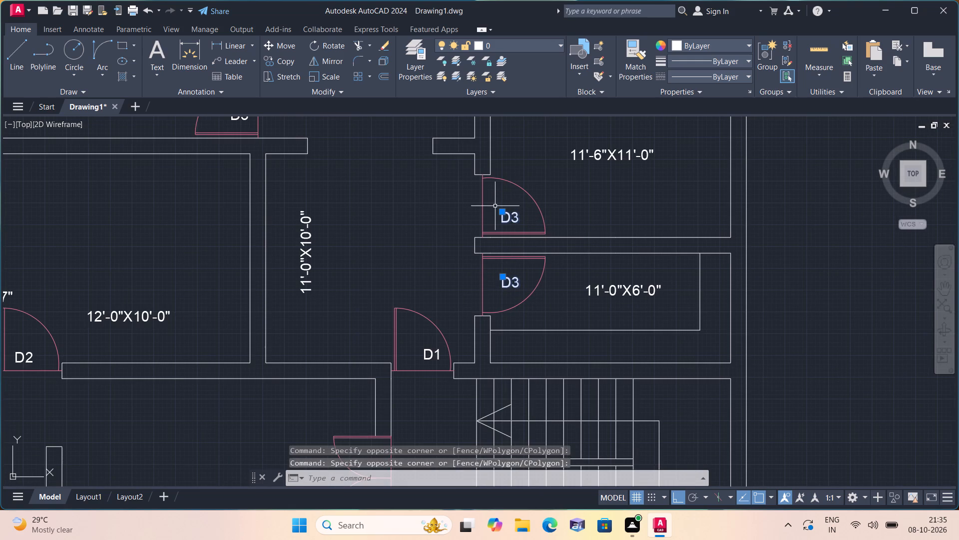
pyautogui.press('Delete')
# Delete the D3 tag of the door between the 12'-0"X11'-0" and 10'-0"X11'-0" rooms.
pyautogui.scroll(-1, 495, 206)
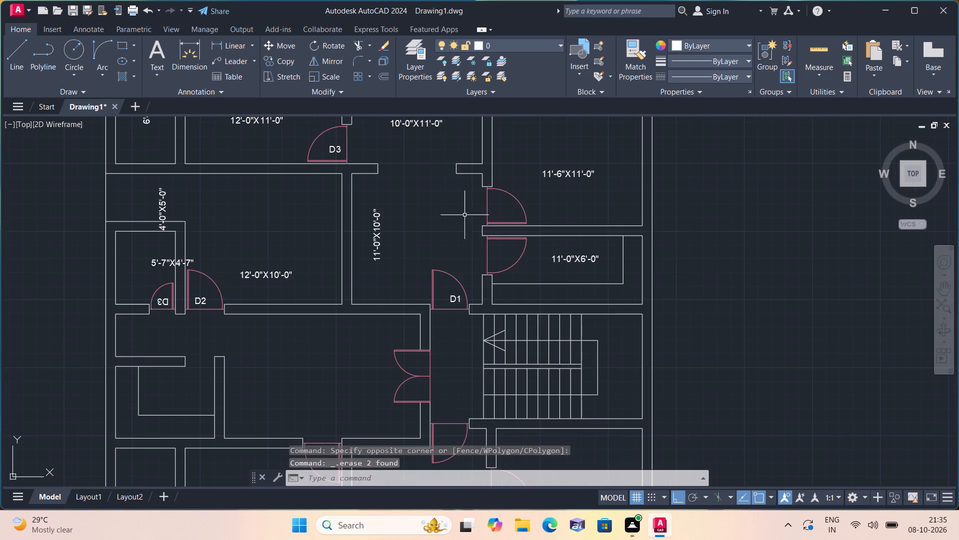
pyautogui.scroll(-1, 339, 156)
pyautogui.moveTo(337, 164); pyautogui.dragTo(351, 281, button='middle')
pyautogui.scroll(2, 348, 261)
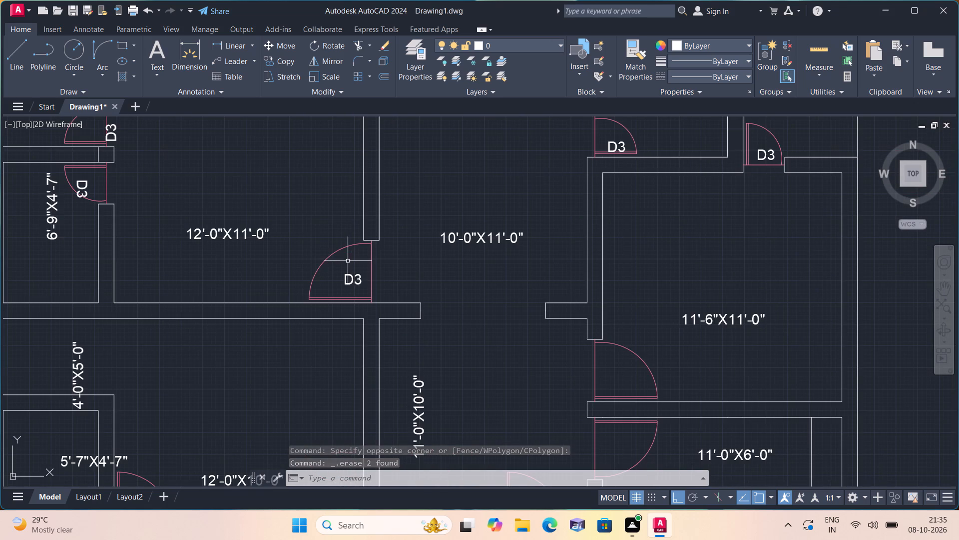
pyautogui.moveTo(348, 264); pyautogui.dragTo(367, 158, button='middle')
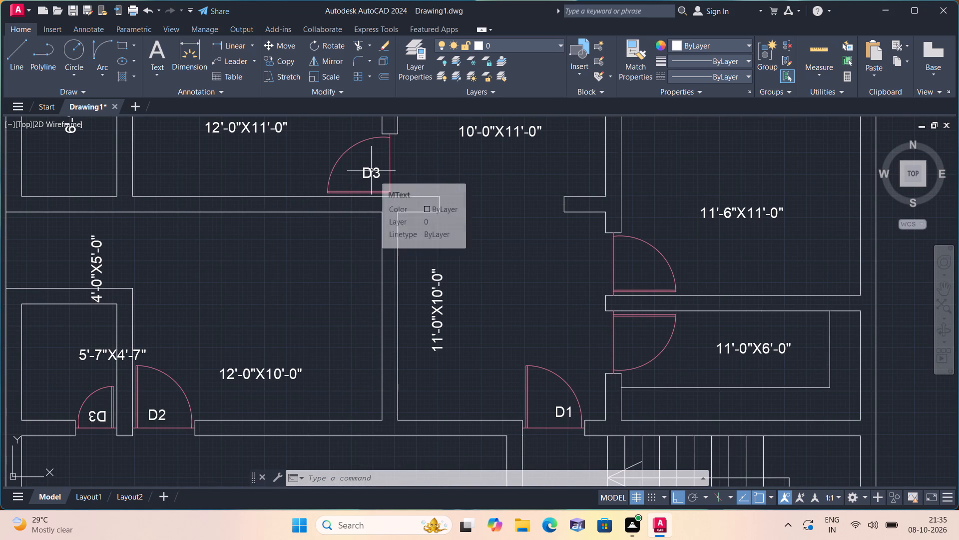
pyautogui.click(371, 170)
pyautogui.press('Delete')
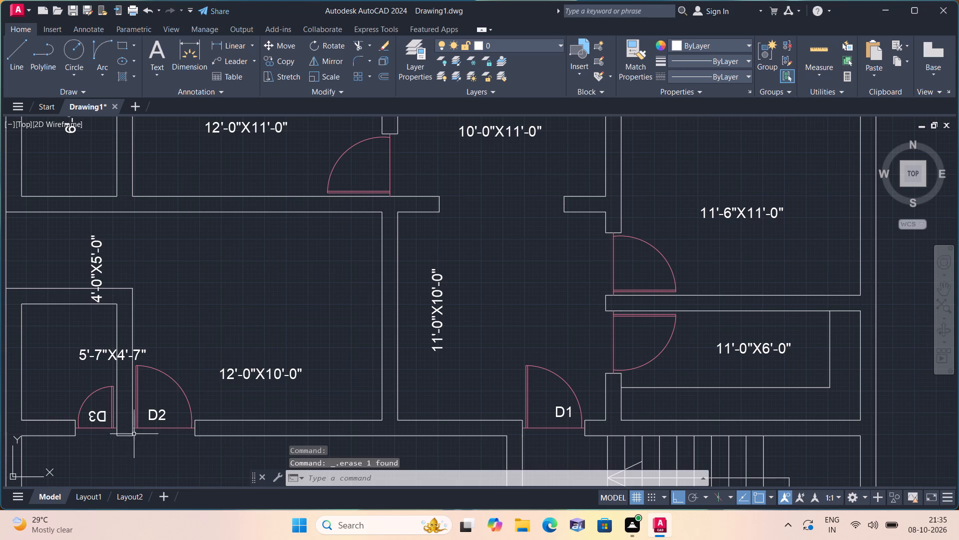
# With Ortho off, copy the 12'-0"X10'-0" room's D2 tag into the three untagged door swings of the 12'-0"X11'-0", 11'-6"X11'-0" and 11'-0"X6'-0" rooms.
pyautogui.click(154, 412)
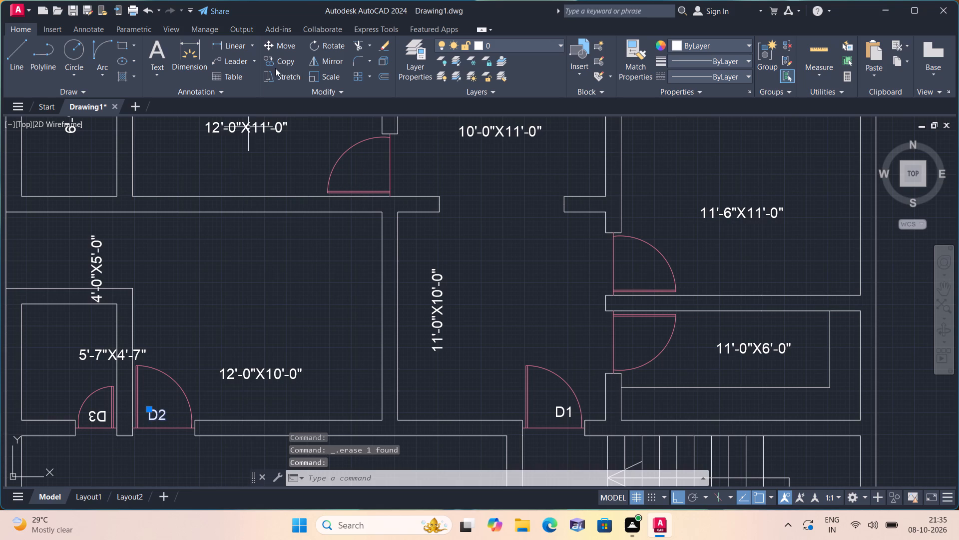
pyautogui.click(279, 60)
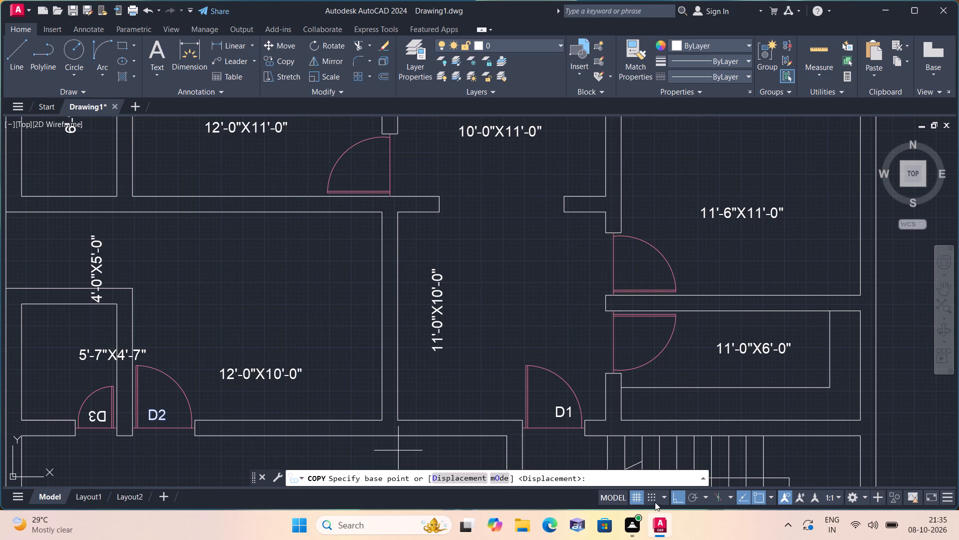
pyautogui.click(681, 495)
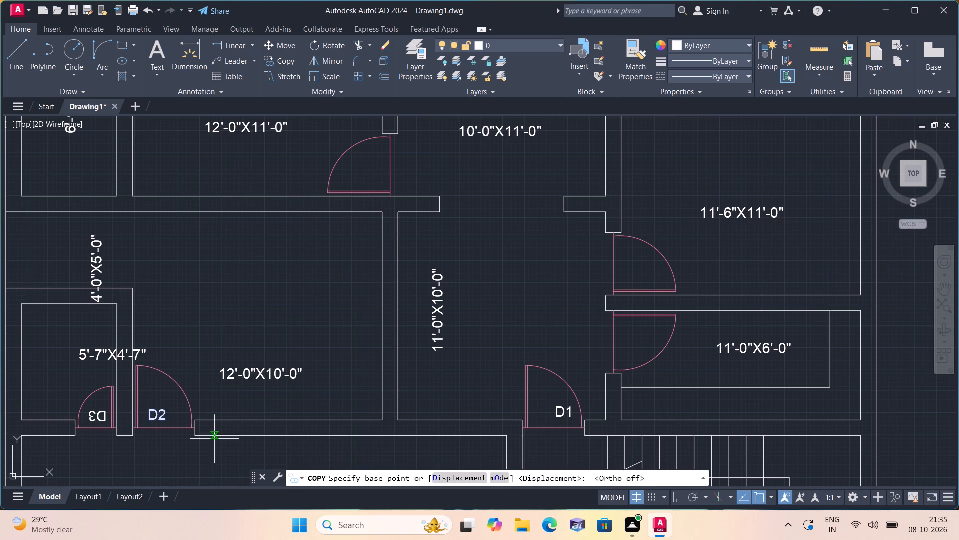
pyautogui.click(157, 413)
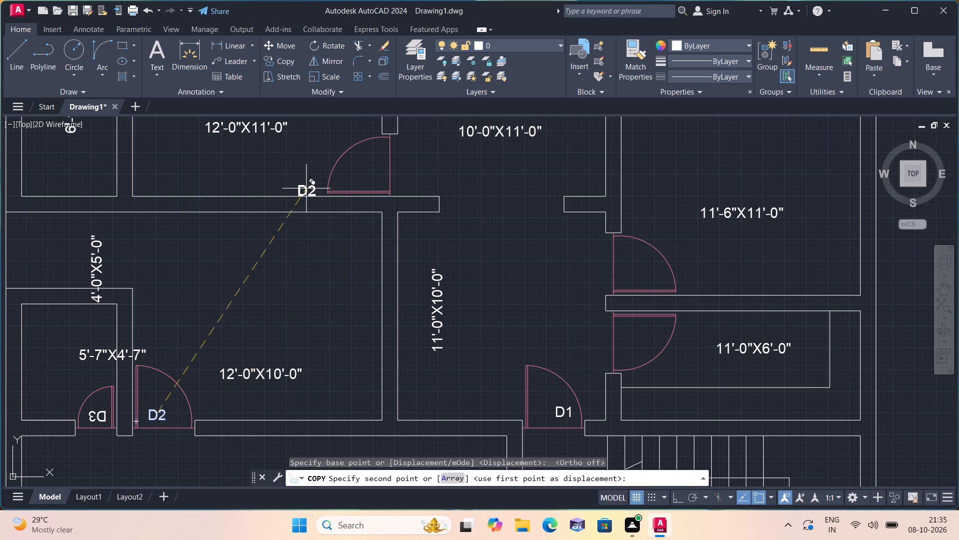
pyautogui.click(359, 165)
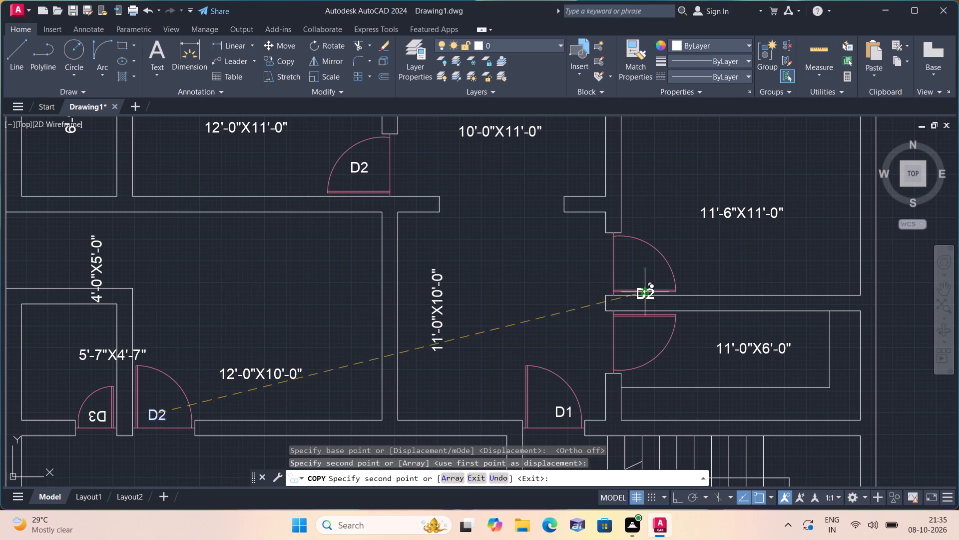
pyautogui.click(643, 262)
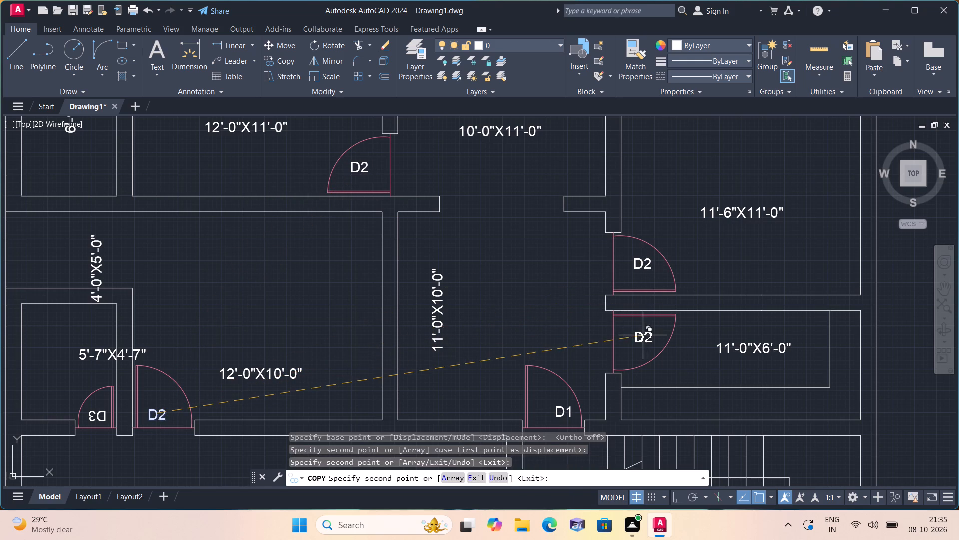
pyautogui.click(636, 335)
pyautogui.press('Escape')
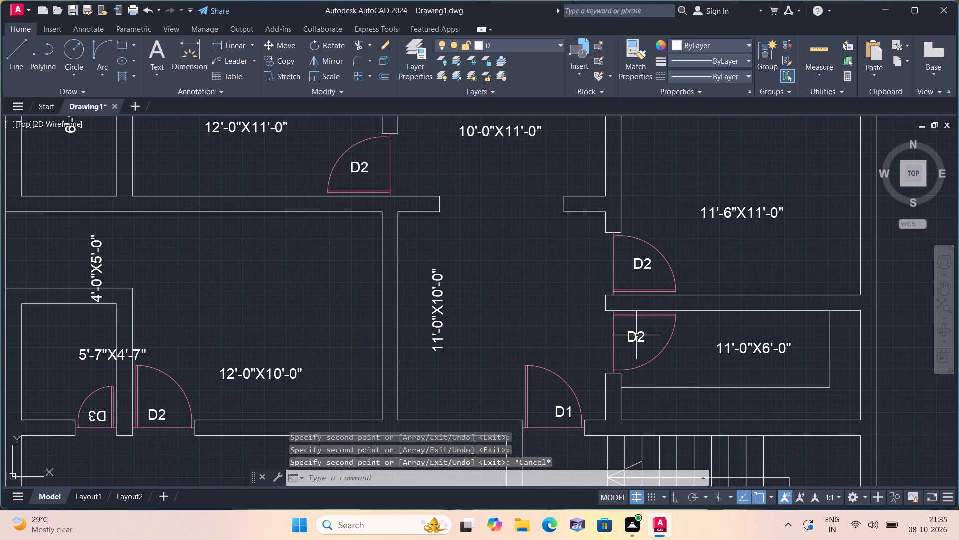
# With Ortho on, rotate the D2 tag of the 12'-0"X11'-0" room's door 90° so it reads vertically upward.
pyautogui.scroll(-1, 615, 345)
pyautogui.moveTo(574, 326); pyautogui.dragTo(576, 353, button='middle')
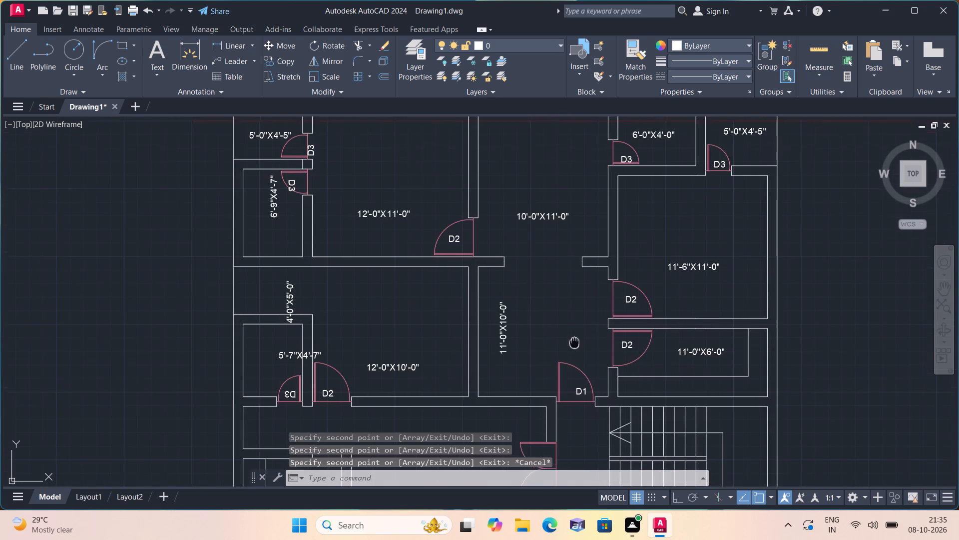
pyautogui.moveTo(576, 353); pyautogui.dragTo(577, 355, button='middle')
pyautogui.scroll(2, 459, 265)
pyautogui.click(455, 255)
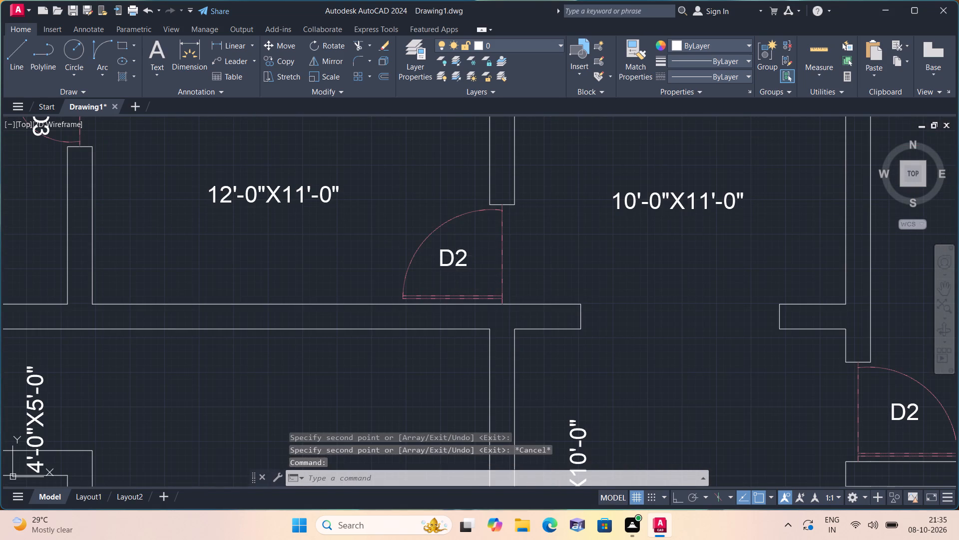
pyautogui.click(327, 41)
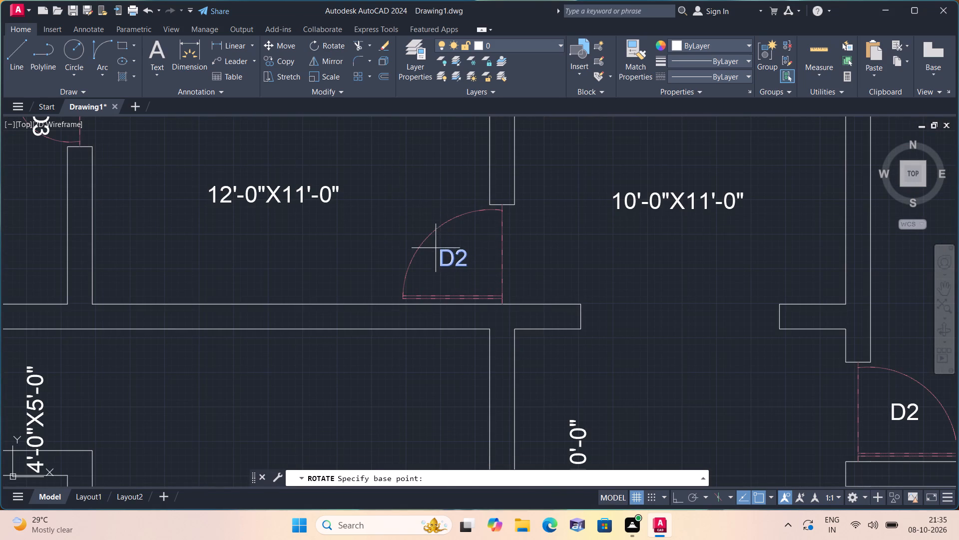
pyautogui.click(444, 259)
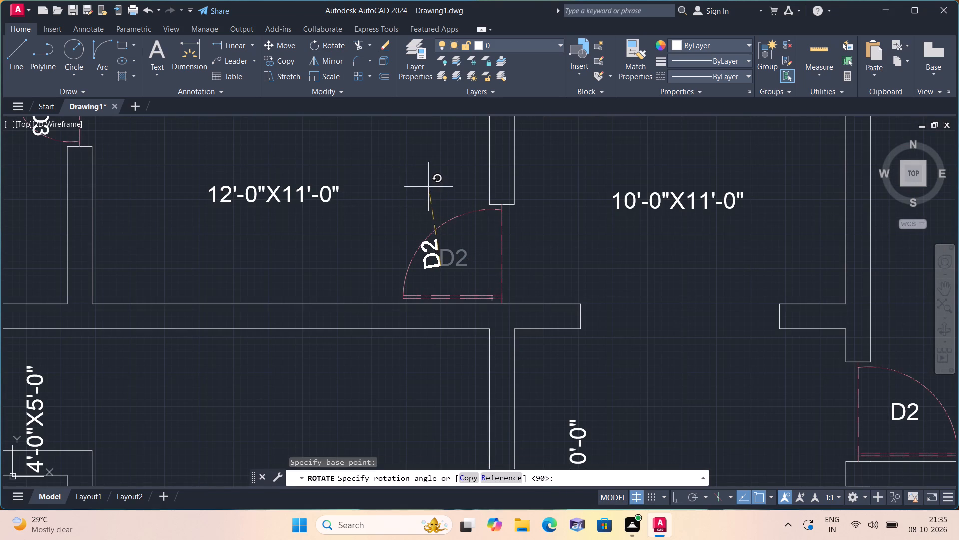
pyautogui.press('F8')
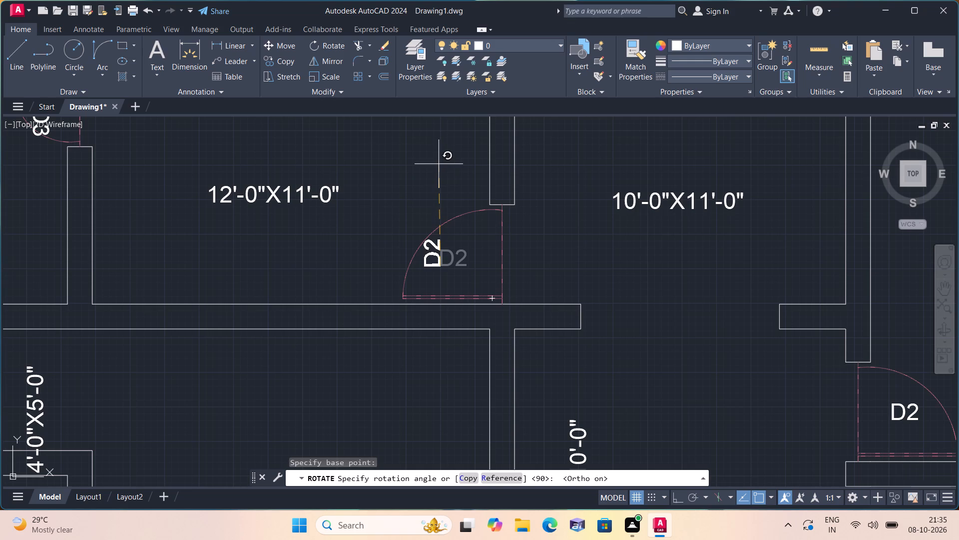
pyautogui.click(429, 137)
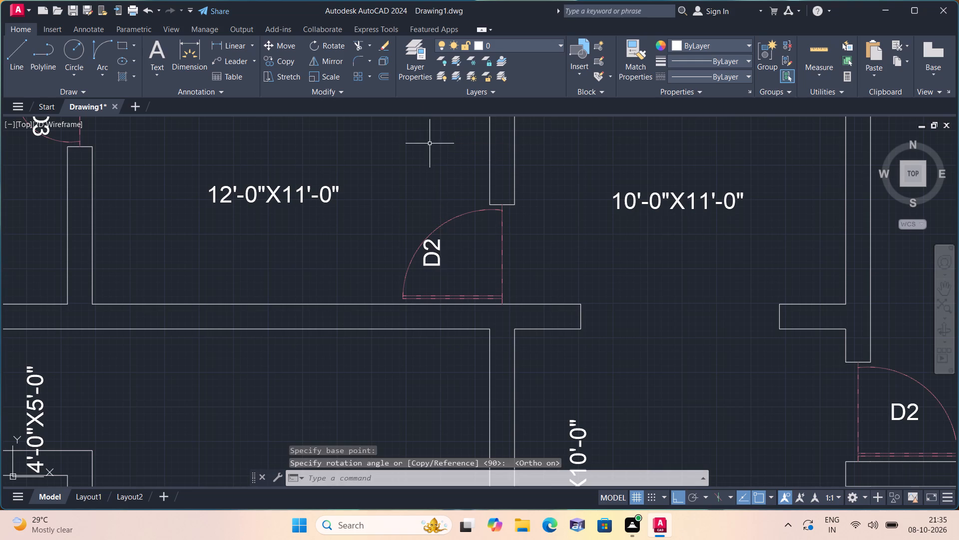
# Rotate the D2 tag of the 11'-0"X6'-0" room's door 270° so it reads vertically downward.
pyautogui.moveTo(450, 192); pyautogui.dragTo(392, 146, button='middle')
pyautogui.scroll(-1, 556, 250)
pyautogui.moveTo(553, 251); pyautogui.dragTo(498, 203, button='middle')
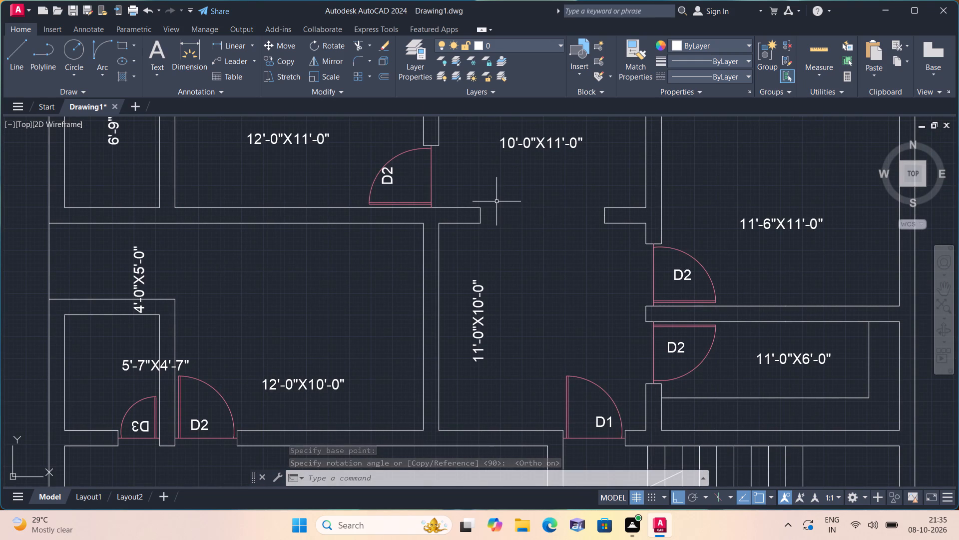
pyautogui.click(674, 347)
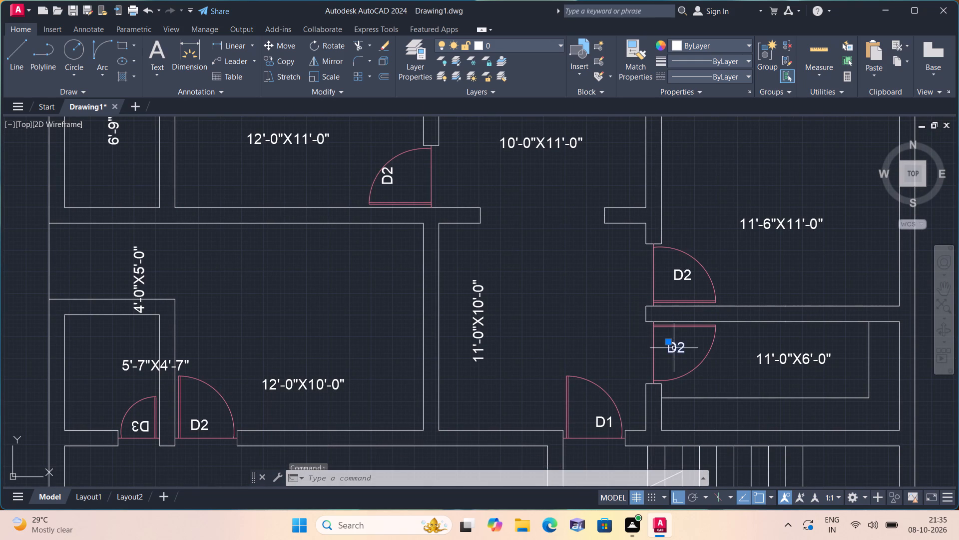
pyautogui.click(334, 47)
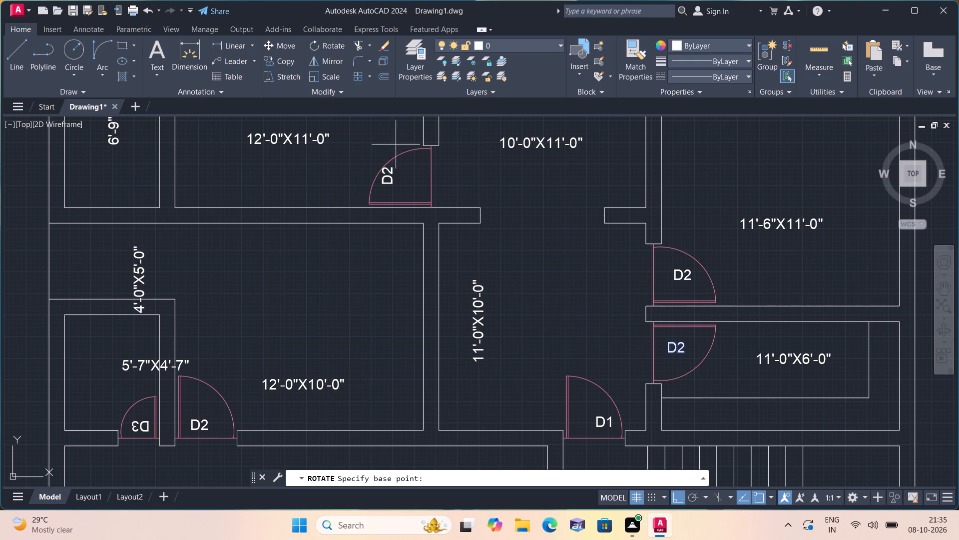
pyautogui.click(679, 344)
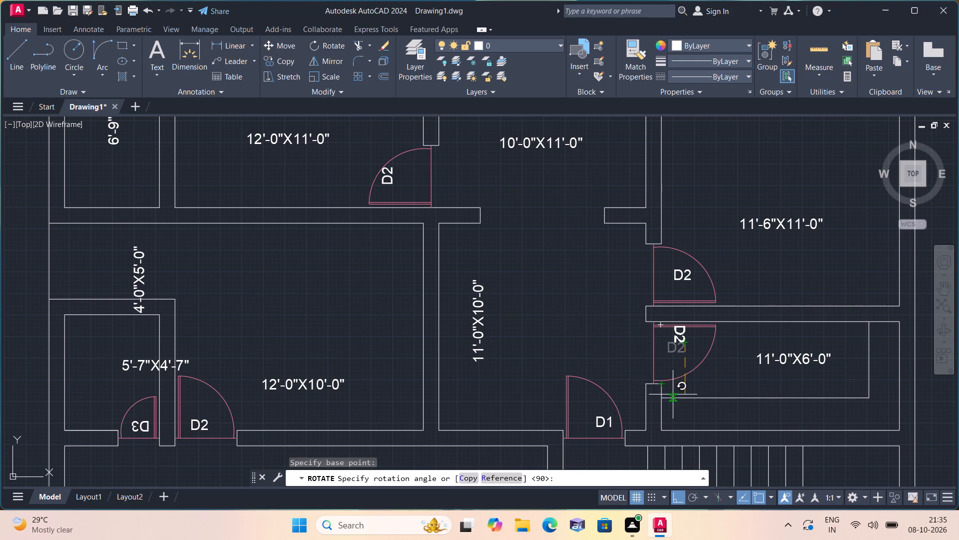
pyautogui.click(713, 419)
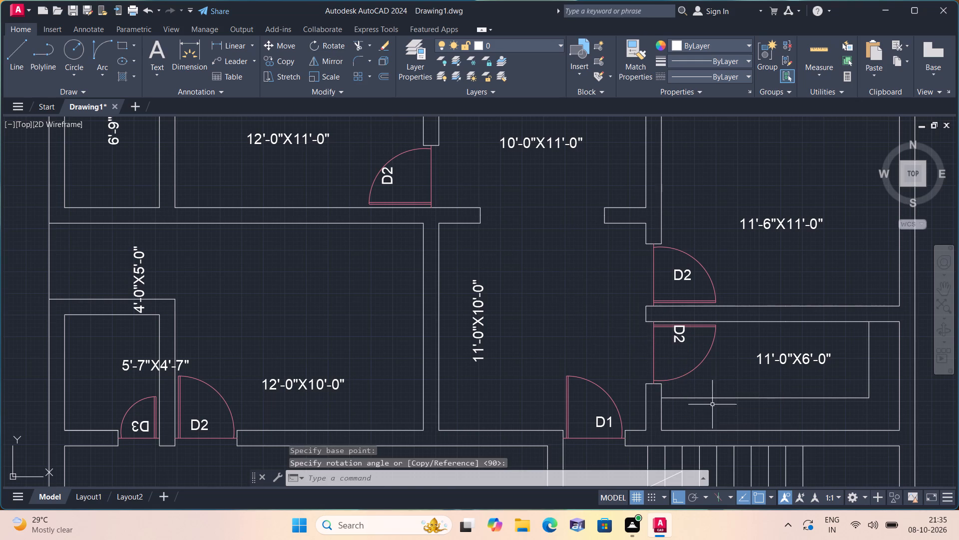
# Rotate the D2 tag of the 11'-6"X11'-0" room's door 90° so it reads vertically upward.
pyautogui.click(684, 254)
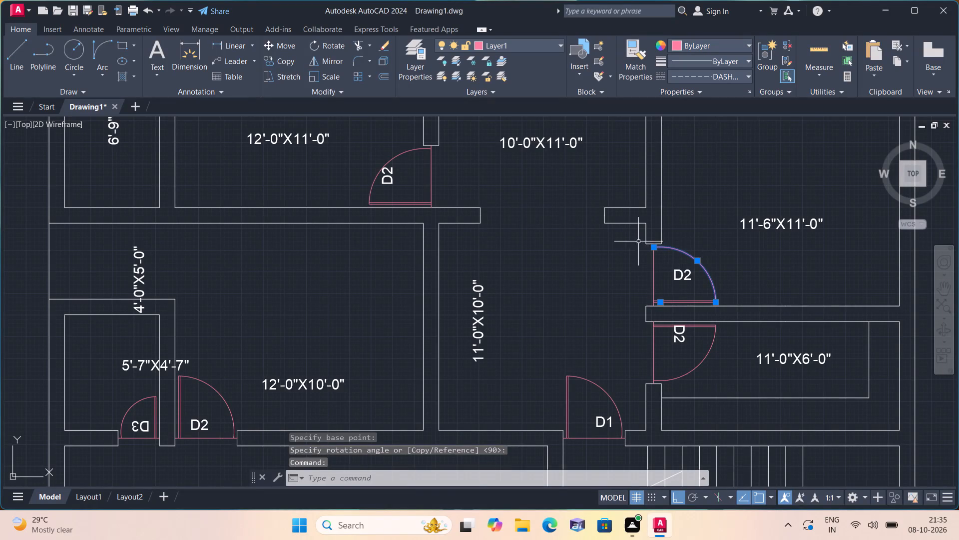
pyautogui.press('Escape')
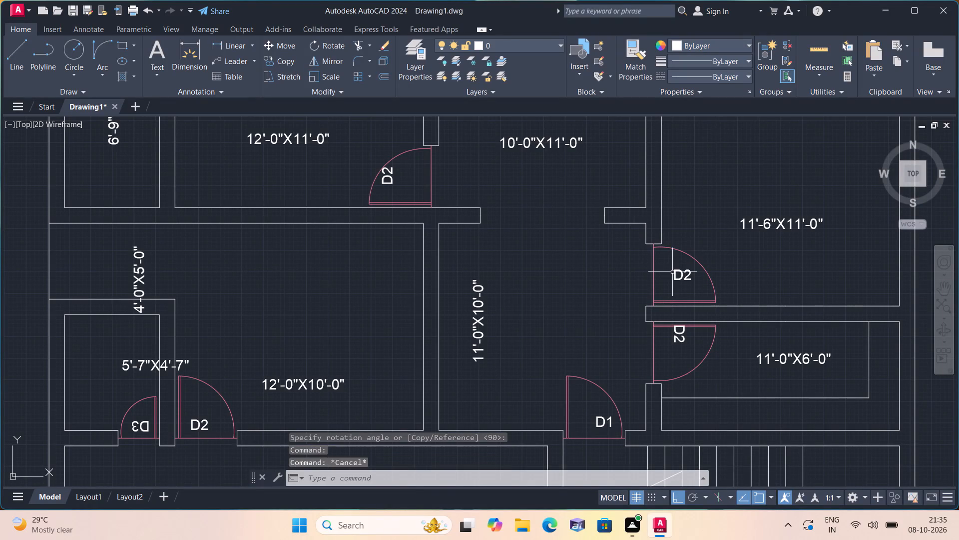
pyautogui.click(677, 271)
pyautogui.click(333, 45)
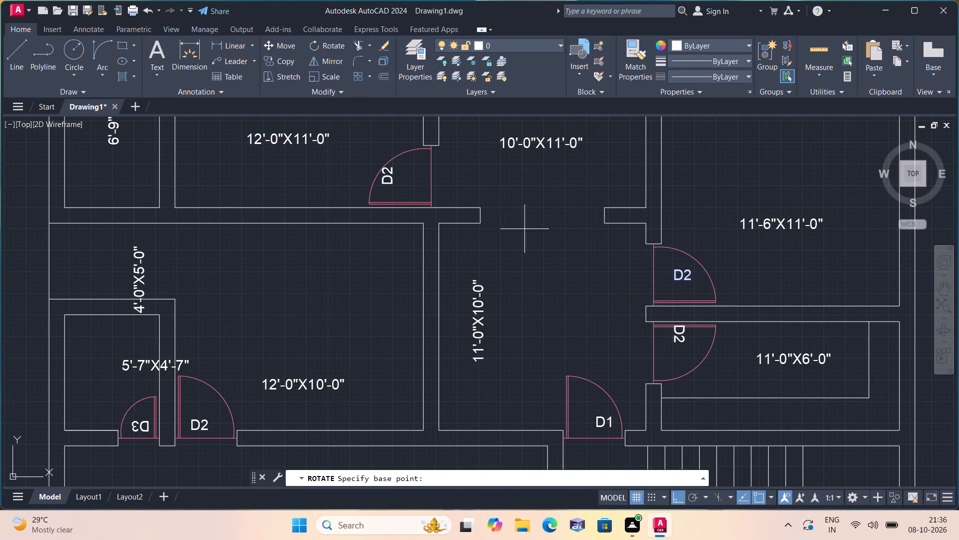
pyautogui.moveTo(679, 281); pyautogui.dragTo(681, 272)
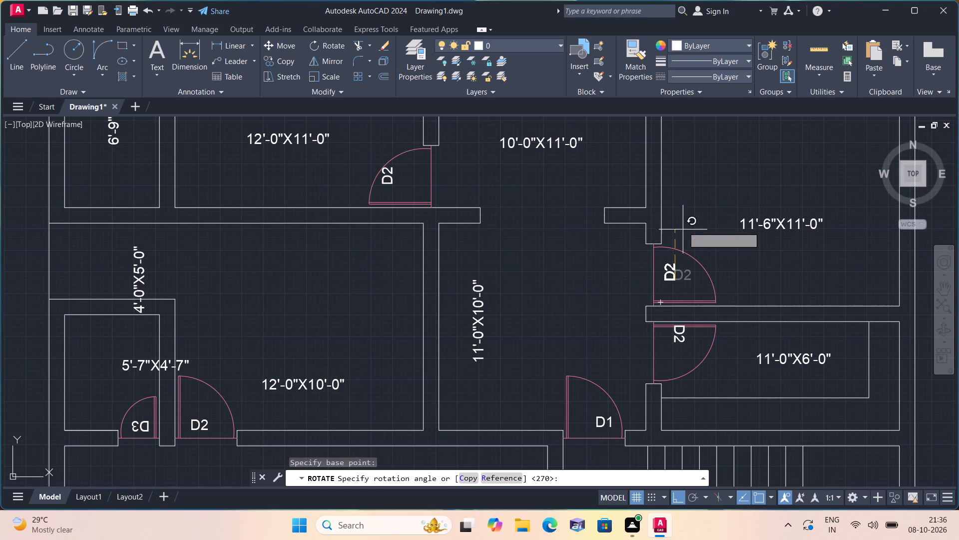
pyautogui.click(678, 205)
# Rotate the 11'-6"X11'-0" room's size label 90° so it reads vertically upward.
pyautogui.scroll(-1, 678, 205)
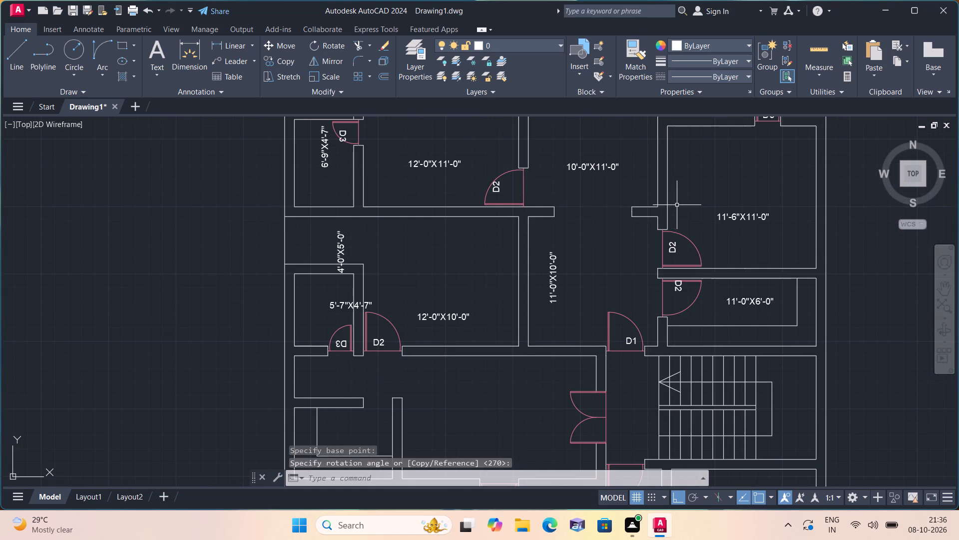
pyautogui.moveTo(632, 193); pyautogui.dragTo(571, 221, button='middle')
pyautogui.scroll(-1, 618, 271)
pyautogui.moveTo(616, 271); pyautogui.dragTo(570, 230, button='middle')
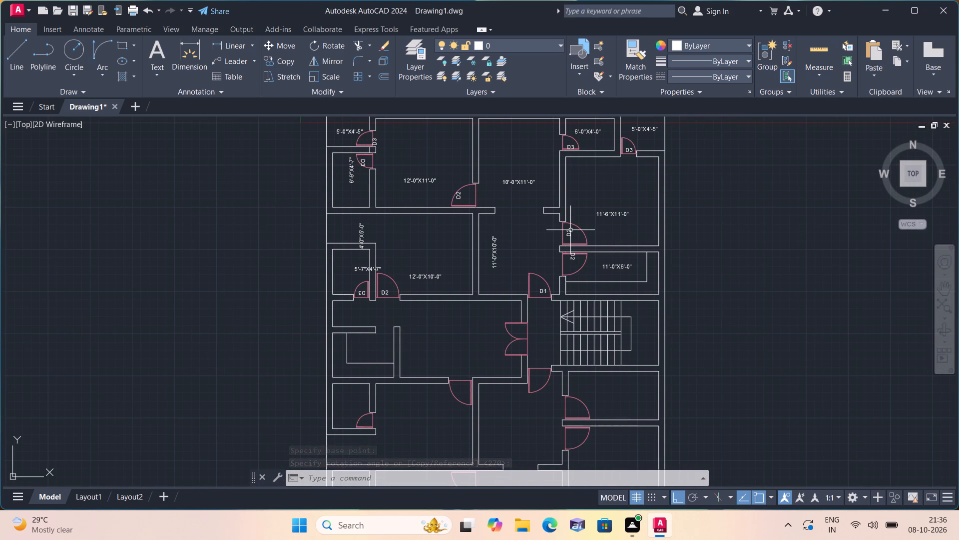
pyautogui.moveTo(577, 207); pyautogui.dragTo(581, 273, button='middle')
pyautogui.click(618, 277)
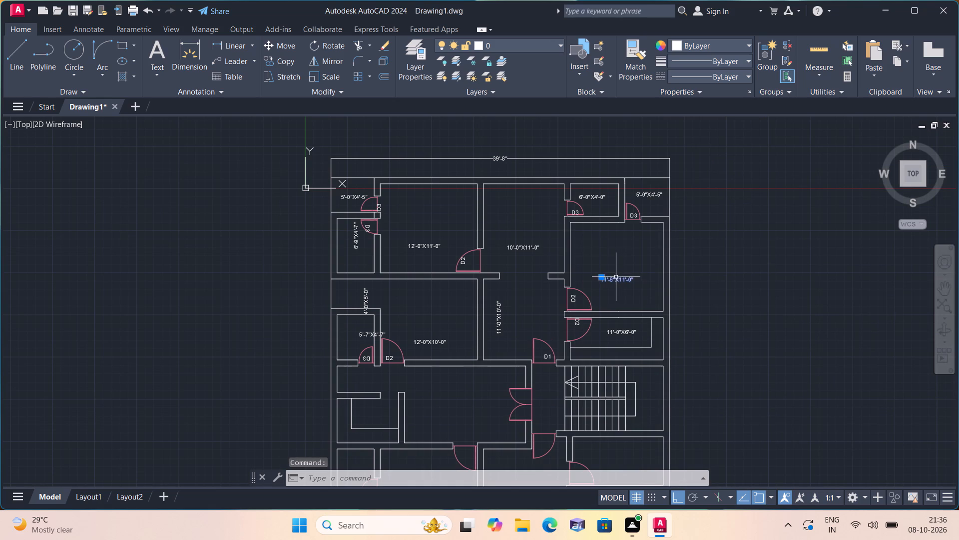
pyautogui.click(332, 45)
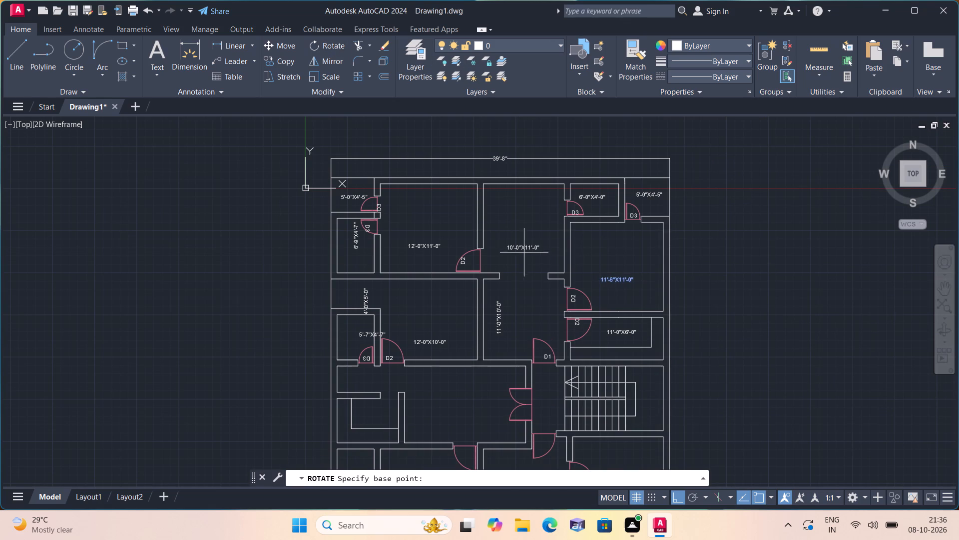
pyautogui.click(608, 279)
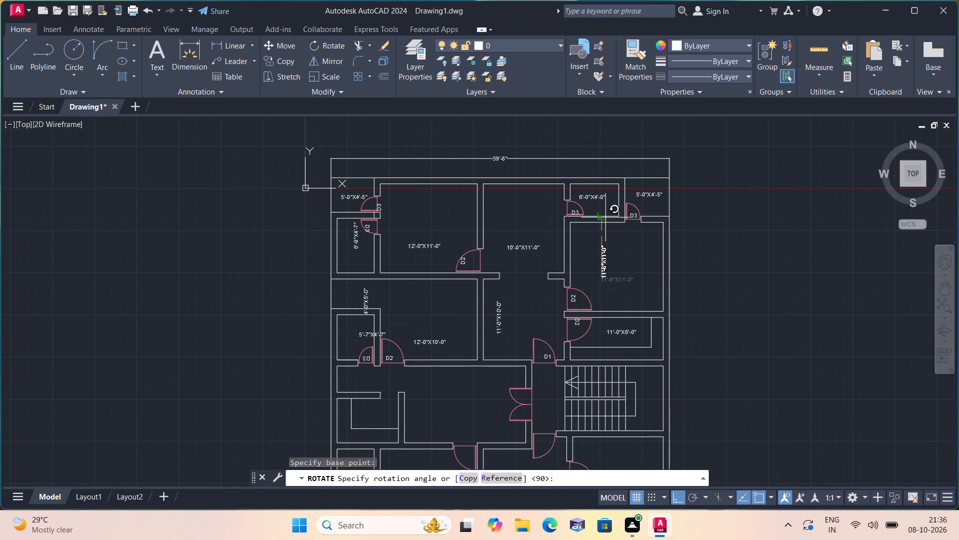
pyautogui.click(605, 217)
# Rotate the D3 tag of the 6'-0"X4'-0" room's door 90° so it reads vertically upward.
pyautogui.moveTo(602, 218); pyautogui.dragTo(613, 298, button='middle')
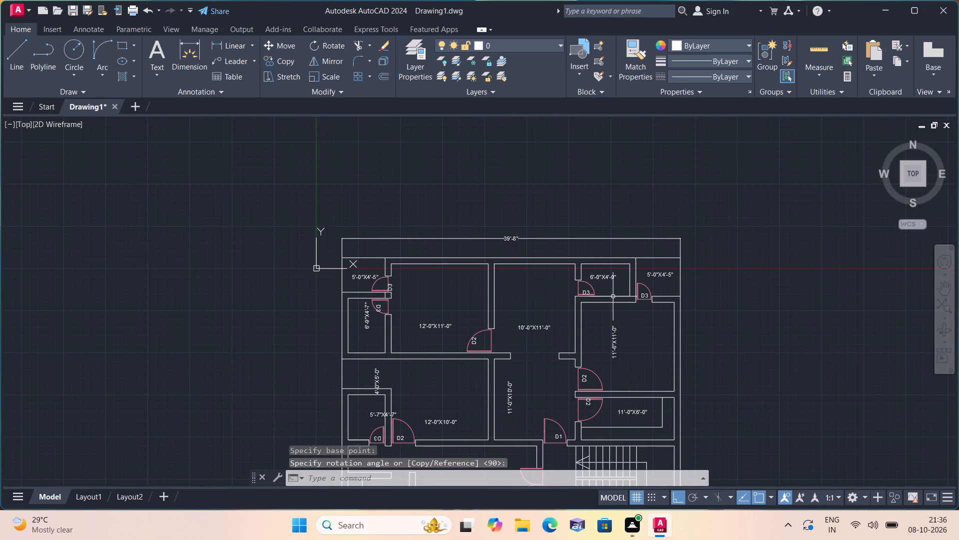
pyautogui.scroll(1, 613, 296)
pyautogui.scroll(1, 572, 297)
pyautogui.click(566, 284)
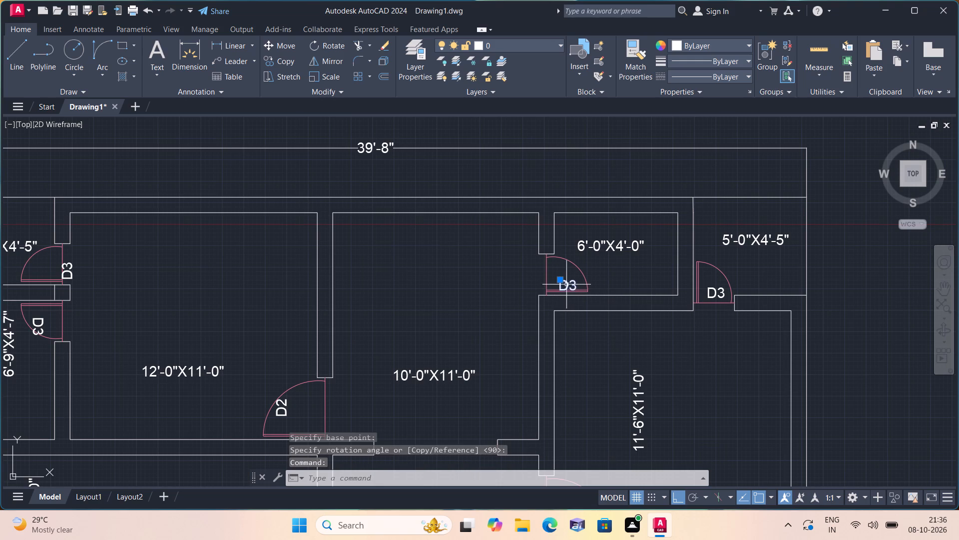
pyautogui.click(326, 42)
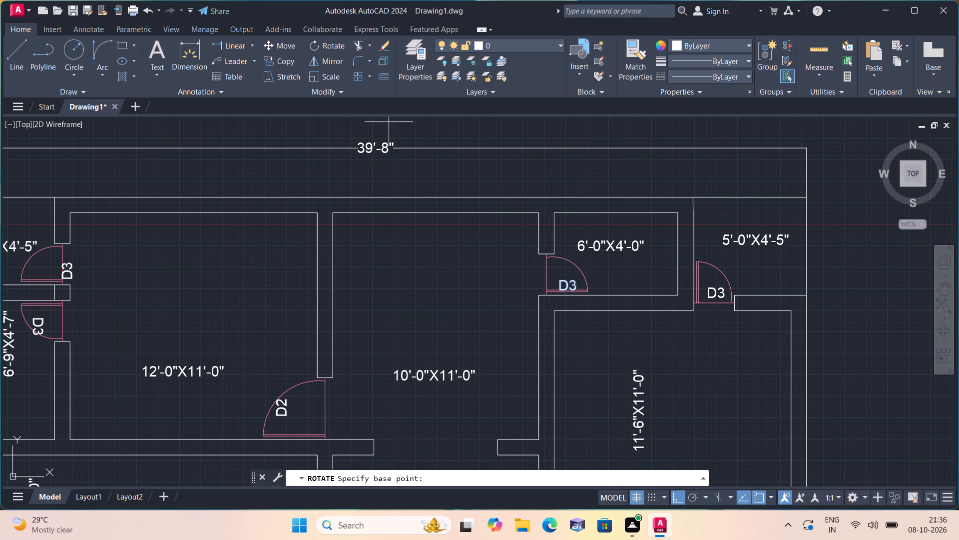
pyautogui.click(568, 283)
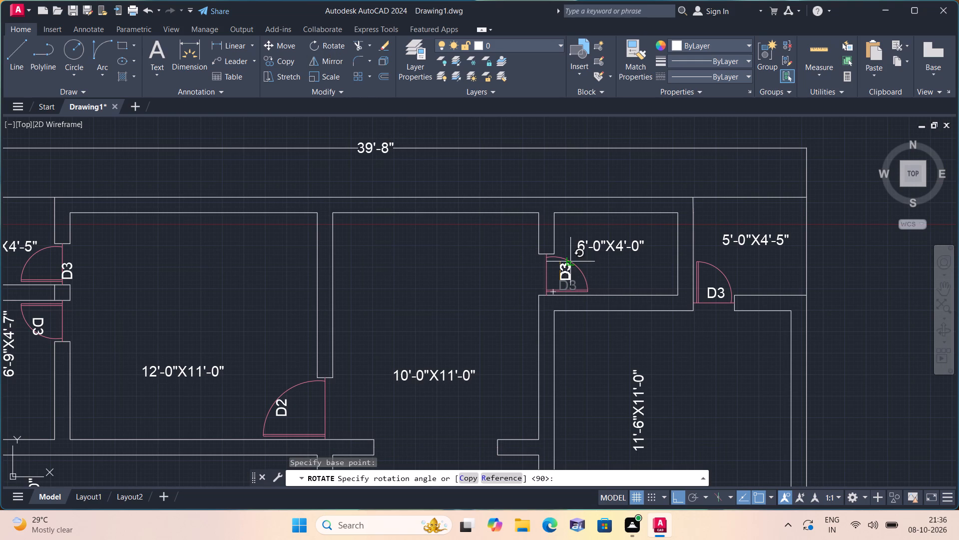
pyautogui.click(568, 249)
# With Ortho off, move the north-west 5'-0"X4'-5" room's size label up and left, clear of the door swing.
pyautogui.scroll(1, 680, 293)
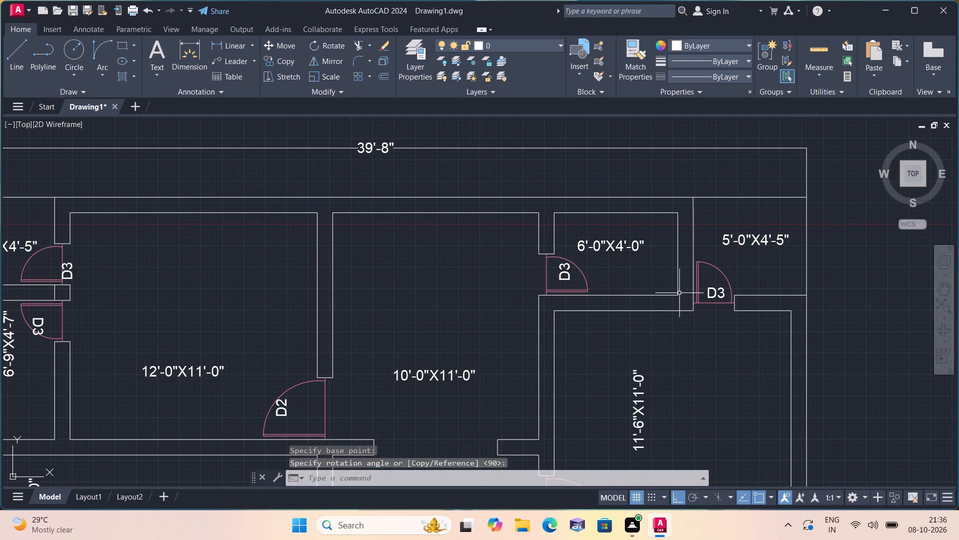
pyautogui.scroll(-1, 702, 285)
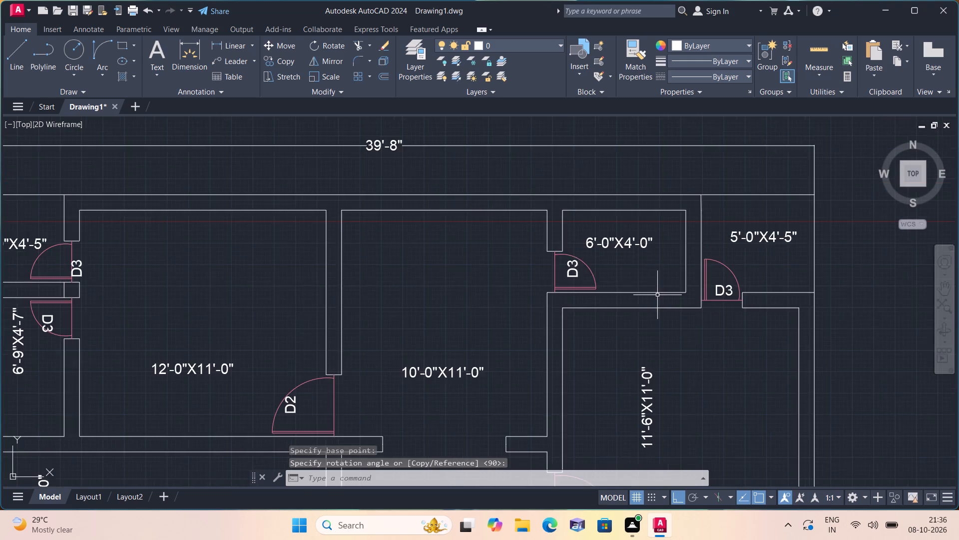
pyautogui.scroll(-1, 647, 295)
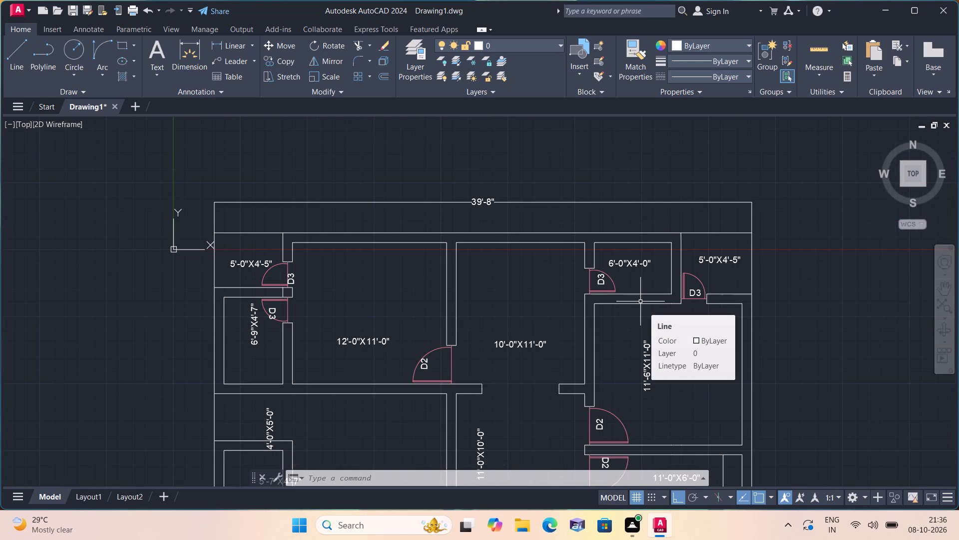
pyautogui.moveTo(658, 324); pyautogui.dragTo(630, 239, button='middle')
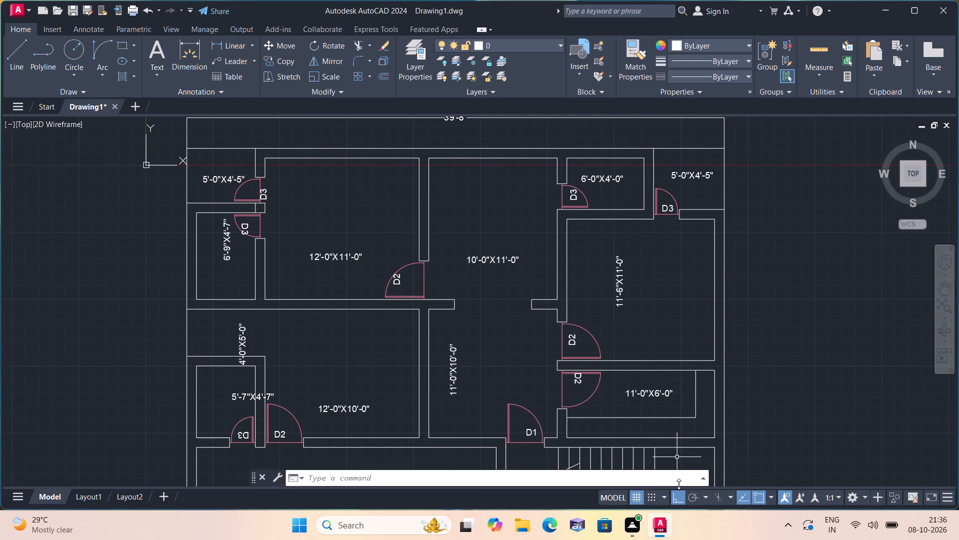
pyautogui.click(679, 494)
pyautogui.scroll(-1, 354, 290)
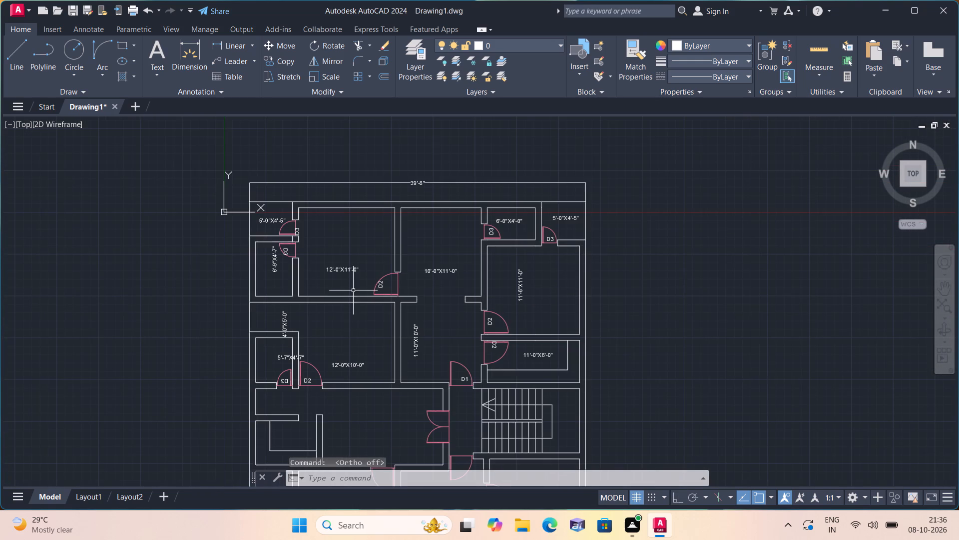
pyautogui.moveTo(301, 287); pyautogui.dragTo(381, 238, button='middle')
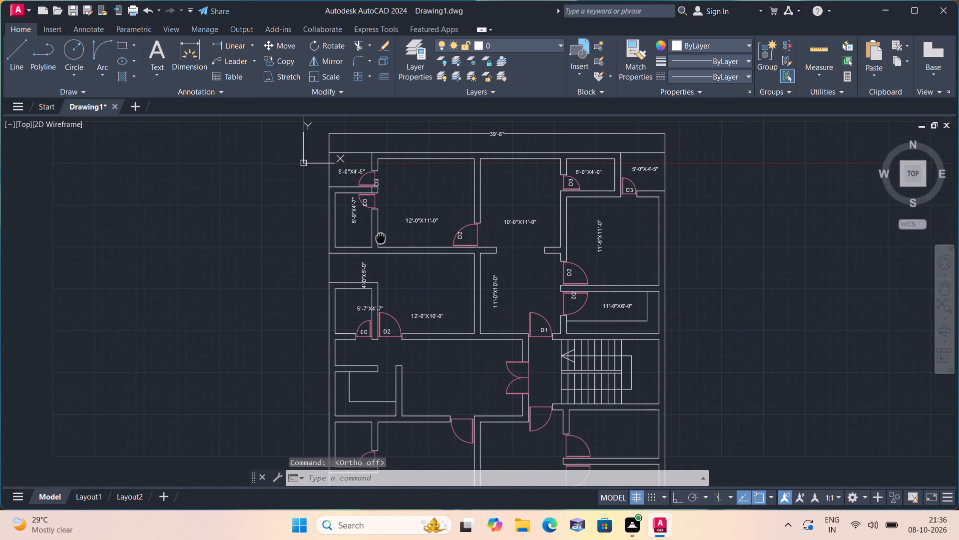
pyautogui.moveTo(381, 238); pyautogui.dragTo(412, 279, button='middle')
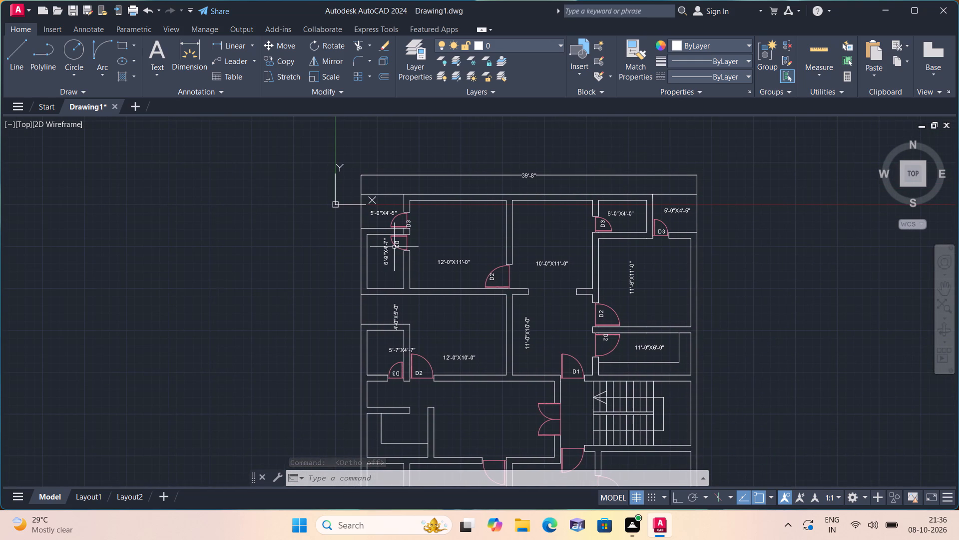
pyautogui.scroll(2, 394, 233)
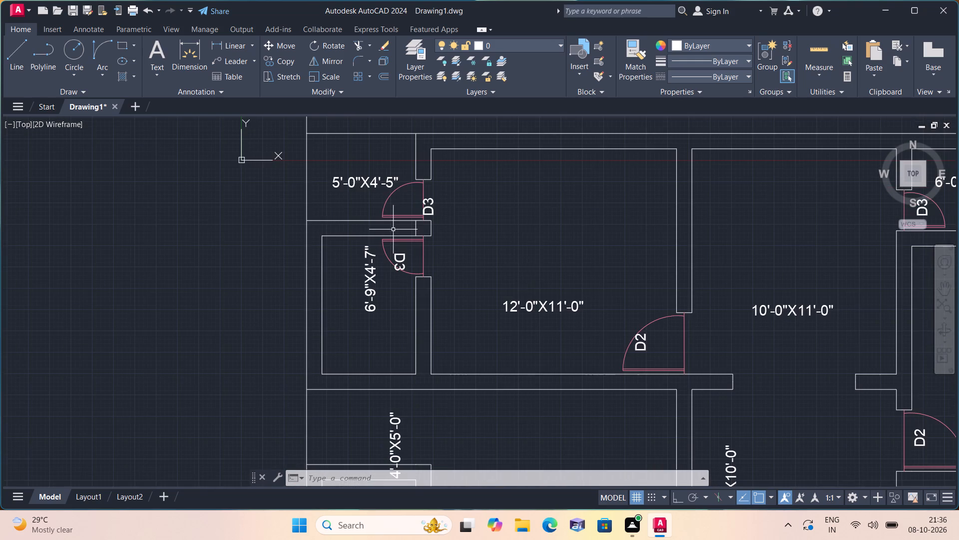
pyautogui.scroll(1, 382, 207)
pyautogui.moveTo(381, 206); pyautogui.dragTo(454, 303, button='middle')
pyautogui.scroll(1, 425, 281)
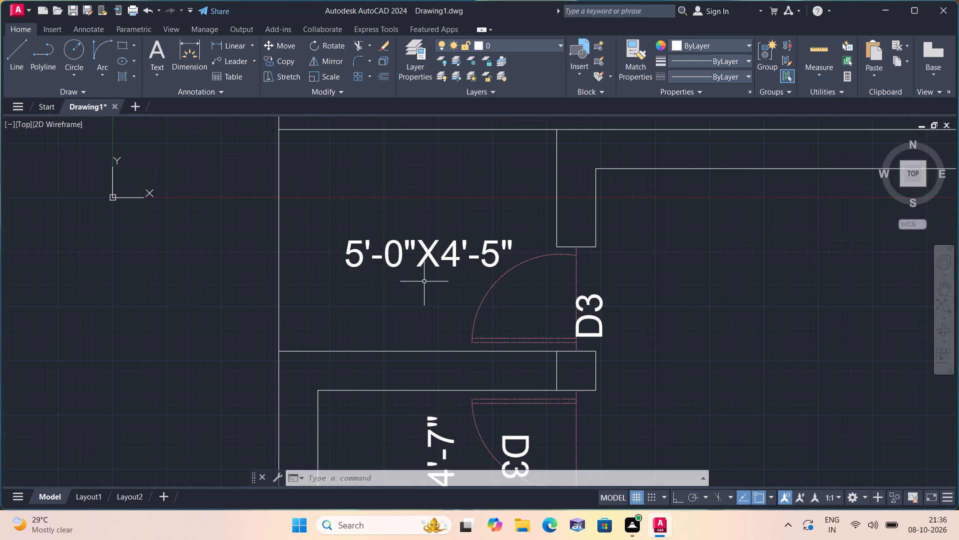
pyautogui.click(408, 244)
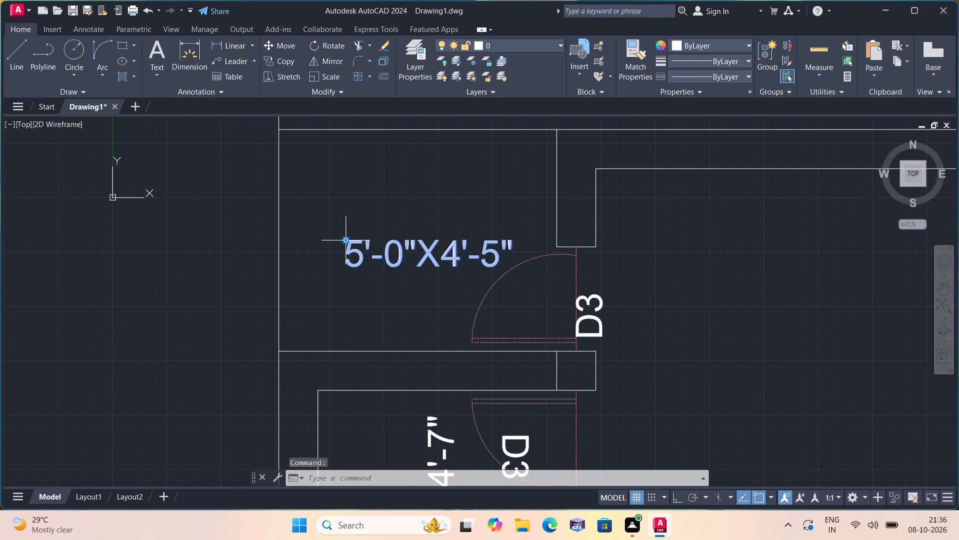
pyautogui.click(348, 239)
pyautogui.click(308, 173)
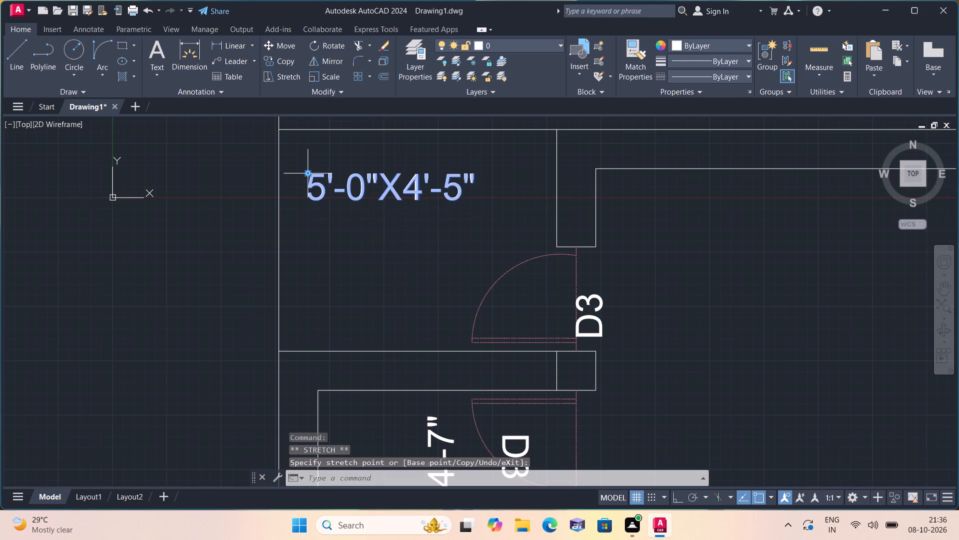
# Move the D3 tag of the north-west 5'-0"X4'-5" room's door off the wall line and inside its door swing.
pyautogui.moveTo(404, 252); pyautogui.dragTo(369, 215, button='middle')
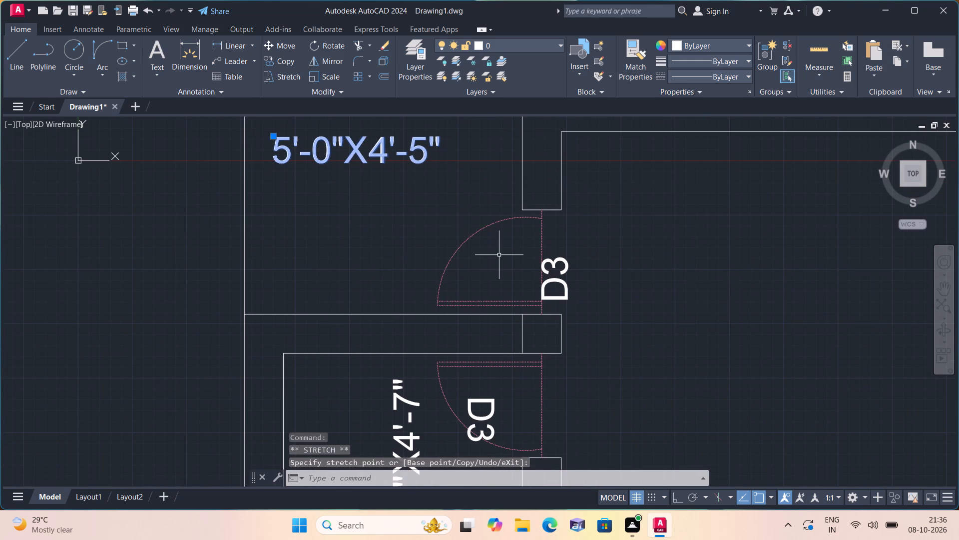
pyautogui.scroll(1, 499, 255)
pyautogui.scroll(-1, 583, 287)
pyautogui.click(583, 287)
pyautogui.click(581, 293)
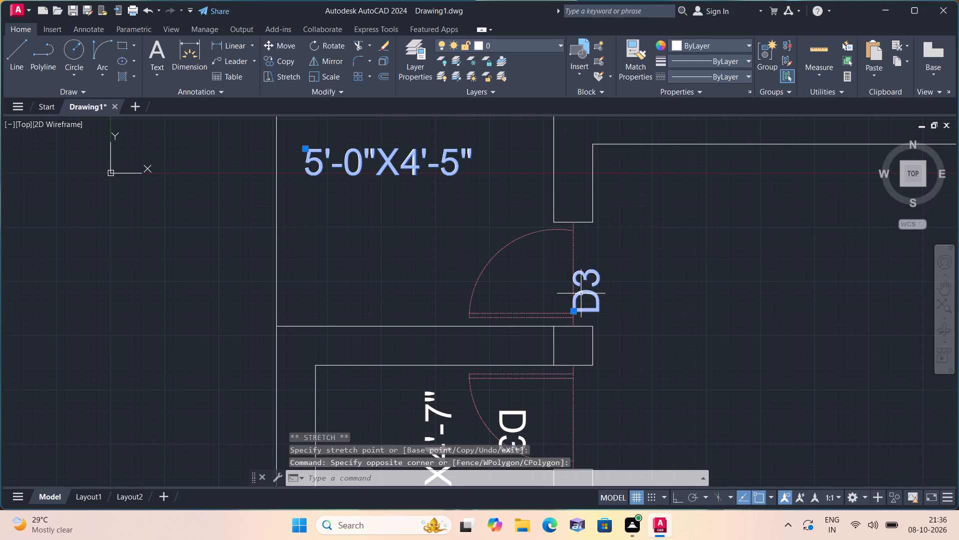
pyautogui.click(571, 309)
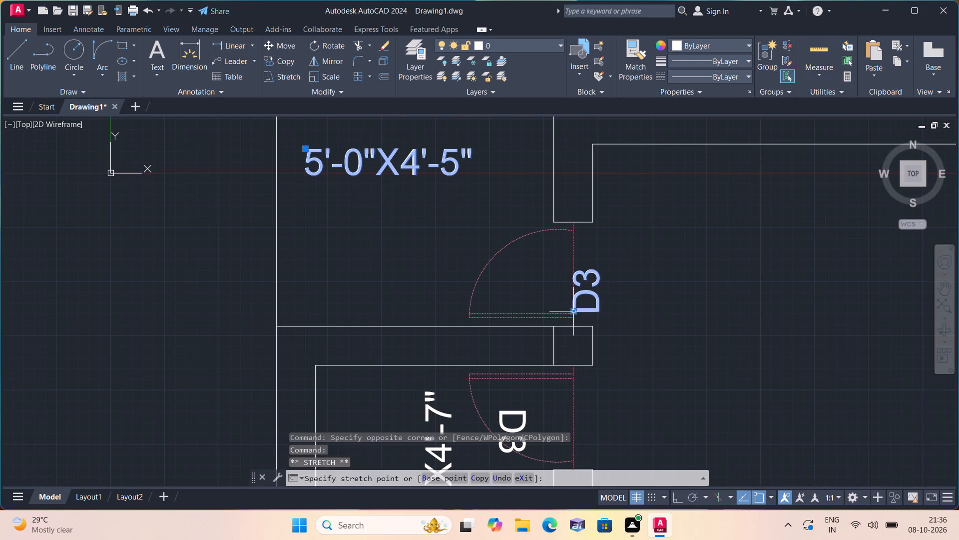
pyautogui.click(508, 293)
# Move the D3 tag of the 6'-9"X4'-7" room's door up and right so it sits inside the door swing.
pyautogui.moveTo(507, 293); pyautogui.dragTo(490, 246, button='middle')
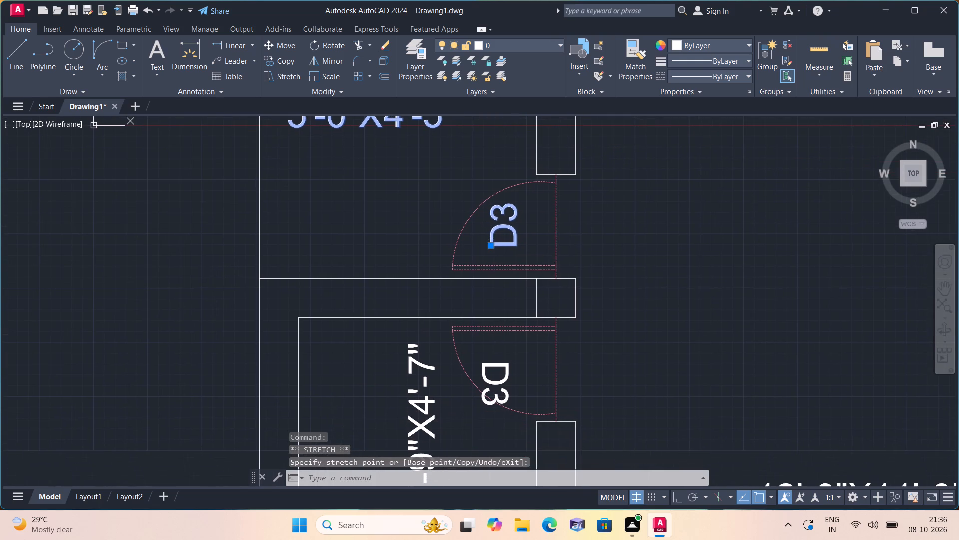
pyautogui.click(491, 362)
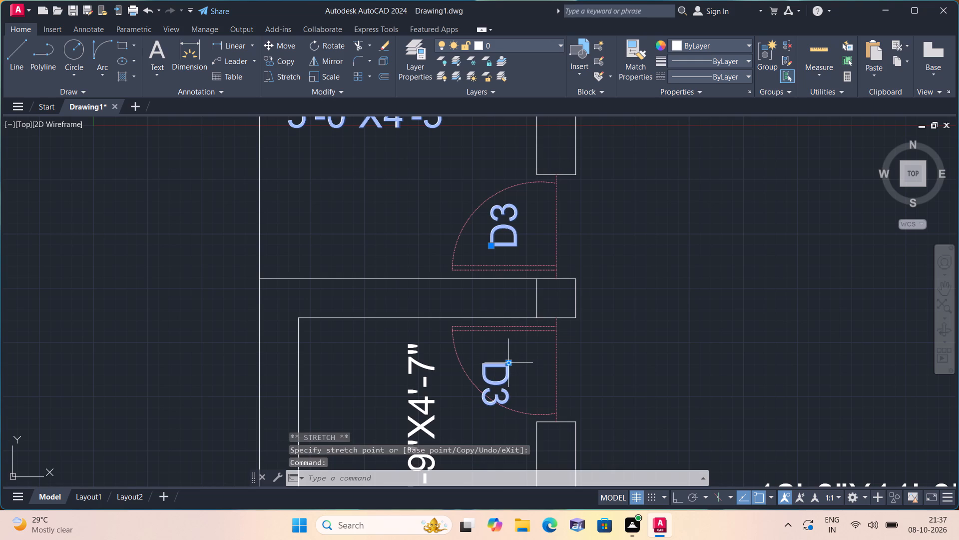
pyautogui.click(511, 362)
pyautogui.click(527, 345)
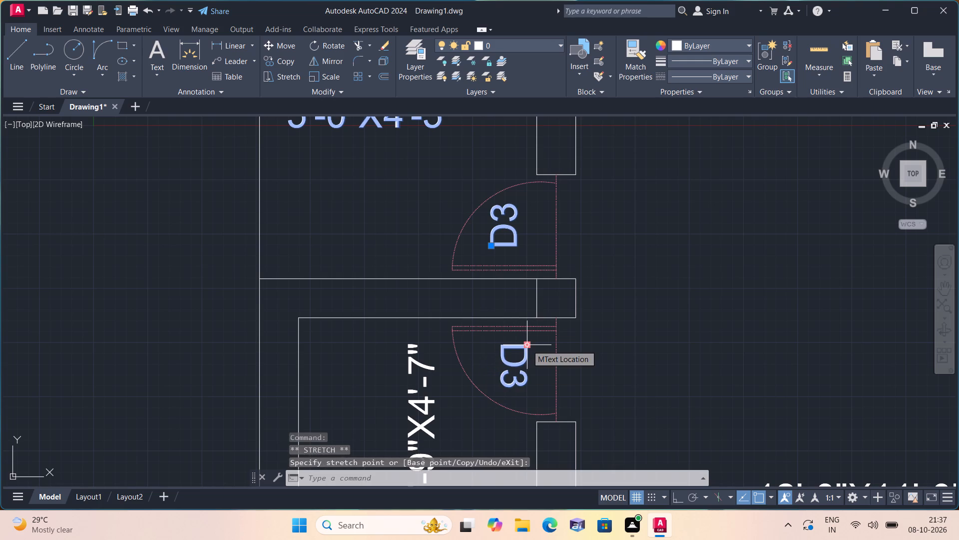
# Move the 6'-9"X4'-7" room's size label about 1'-5" straight left towards the west wall, away from the door swing.
pyautogui.moveTo(521, 344); pyautogui.dragTo(497, 265, button='middle')
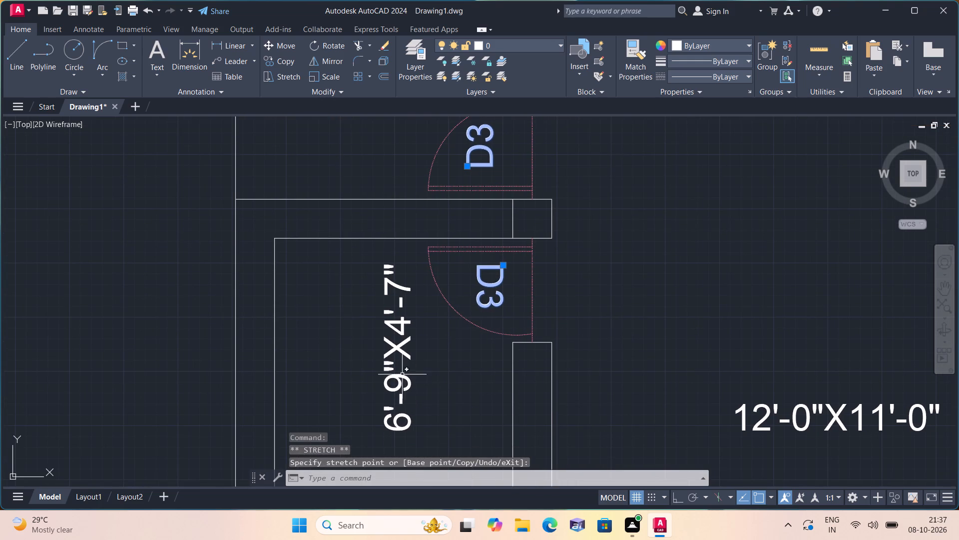
pyautogui.moveTo(400, 374); pyautogui.dragTo(385, 296, button='middle')
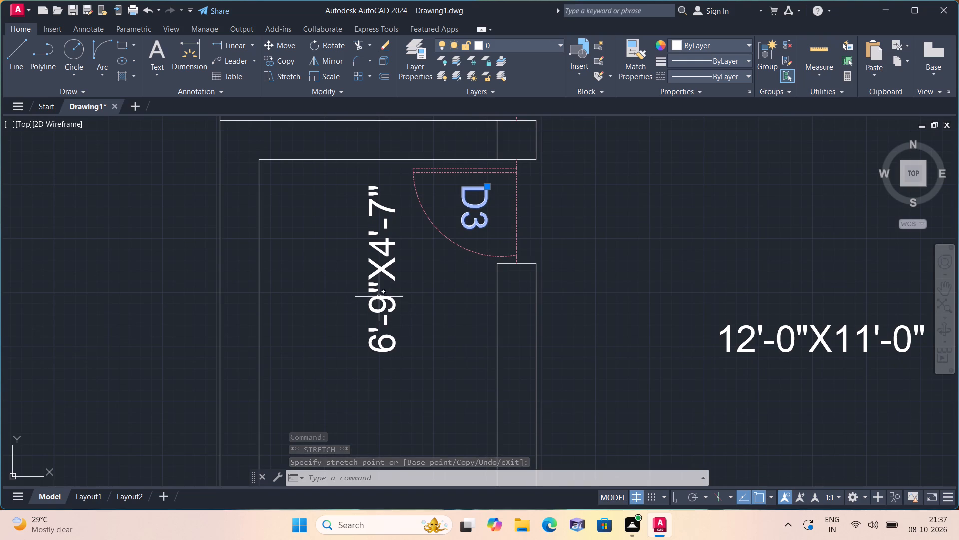
pyautogui.click(379, 295)
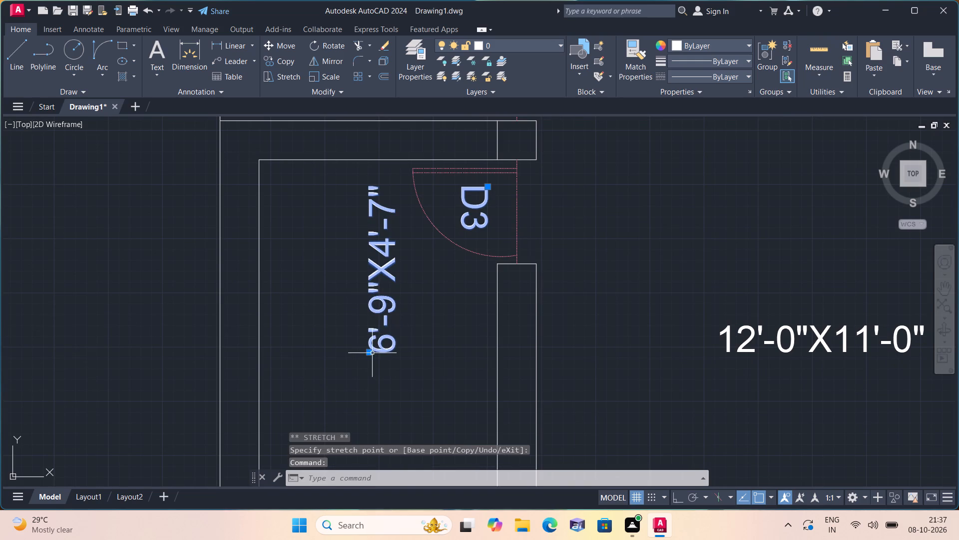
pyautogui.click(370, 351)
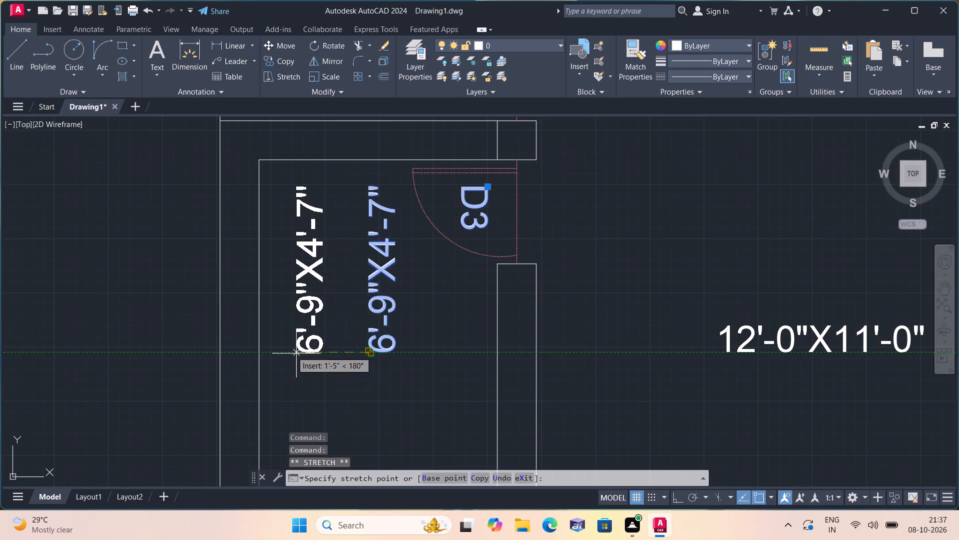
pyautogui.click(290, 351)
# Move the 4'-0"X5'-0" size label up and left so it sits between the walls near the west edge.
pyautogui.moveTo(374, 333); pyautogui.dragTo(323, 264, button='middle')
pyautogui.scroll(-1, 372, 332)
pyautogui.scroll(-1, 314, 245)
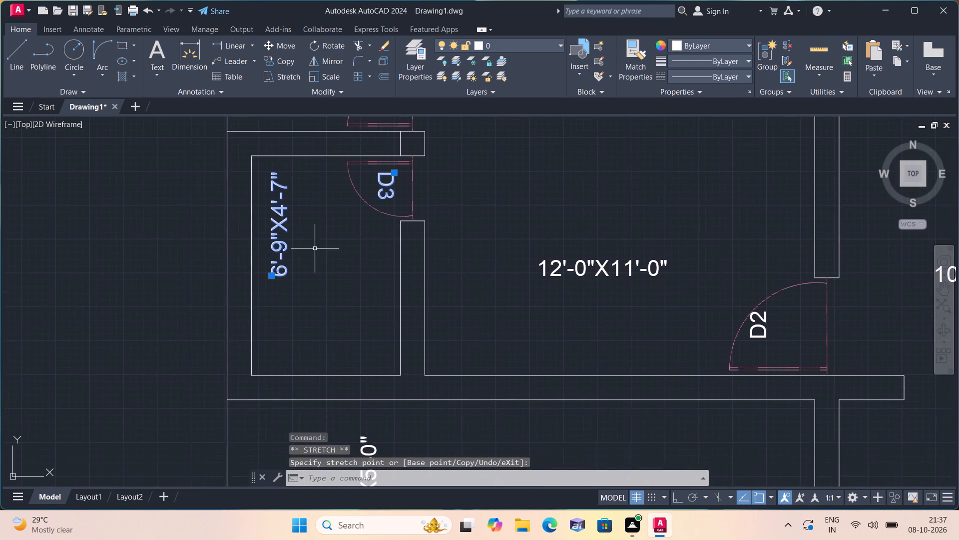
pyautogui.moveTo(341, 306); pyautogui.dragTo(334, 239, button='middle')
pyautogui.scroll(1, 339, 347)
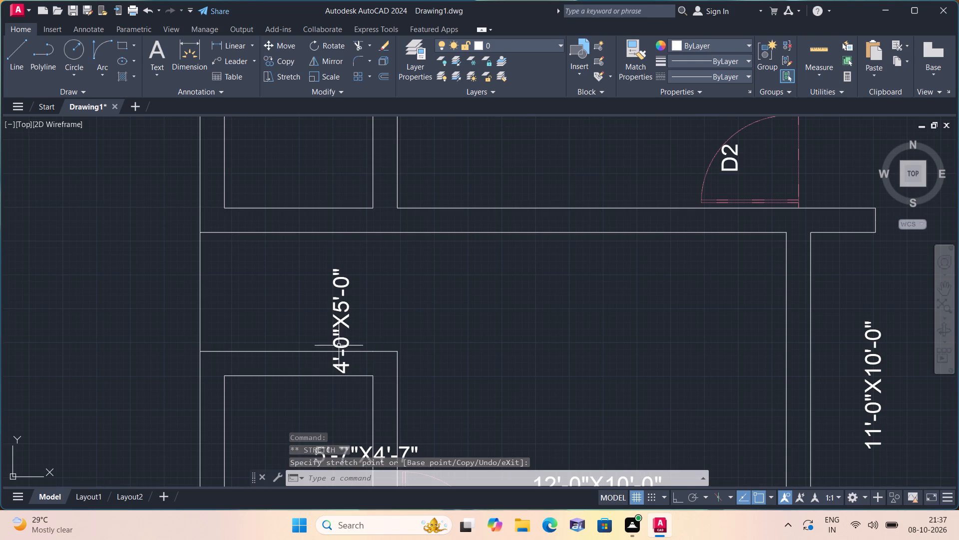
pyautogui.scroll(1, 340, 336)
pyautogui.click(340, 335)
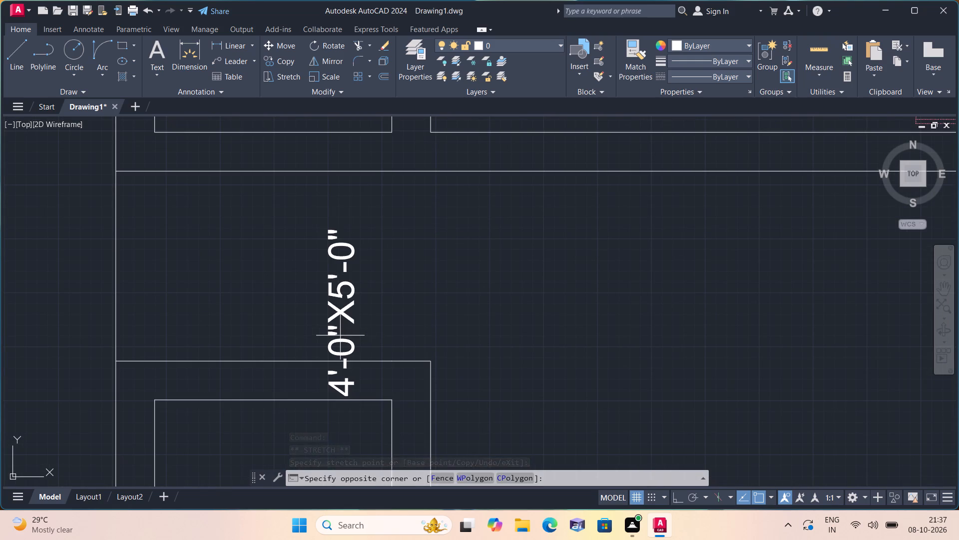
pyautogui.click(326, 339)
pyautogui.click(341, 344)
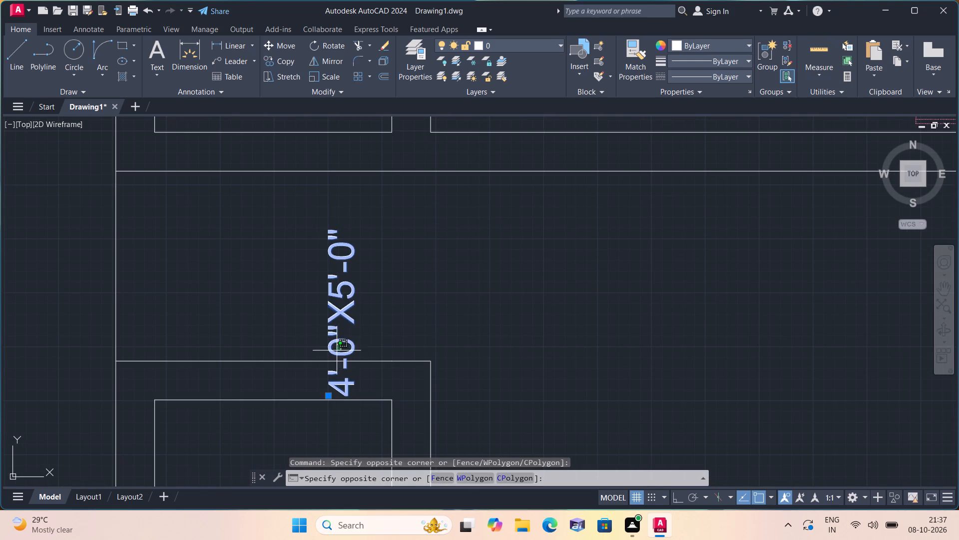
pyautogui.click(330, 394)
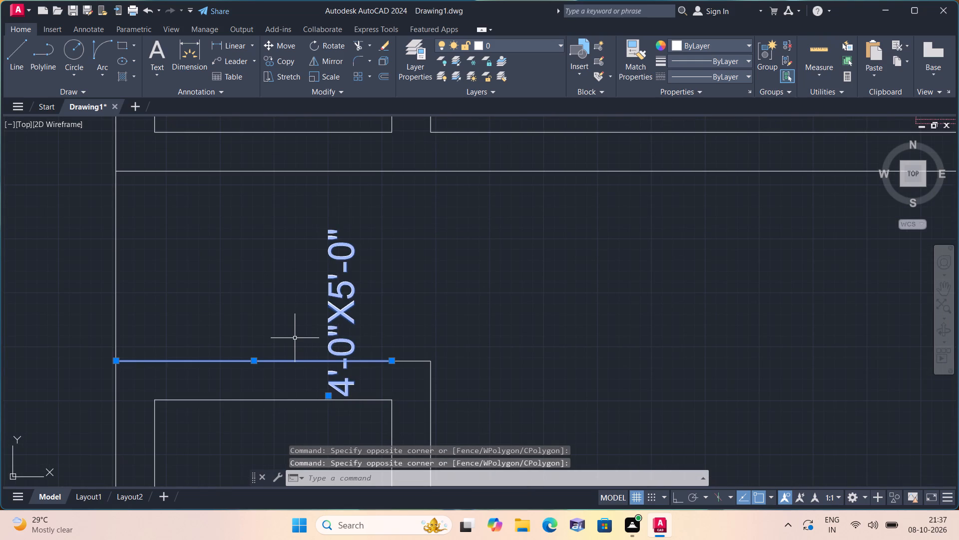
pyautogui.press('Escape')
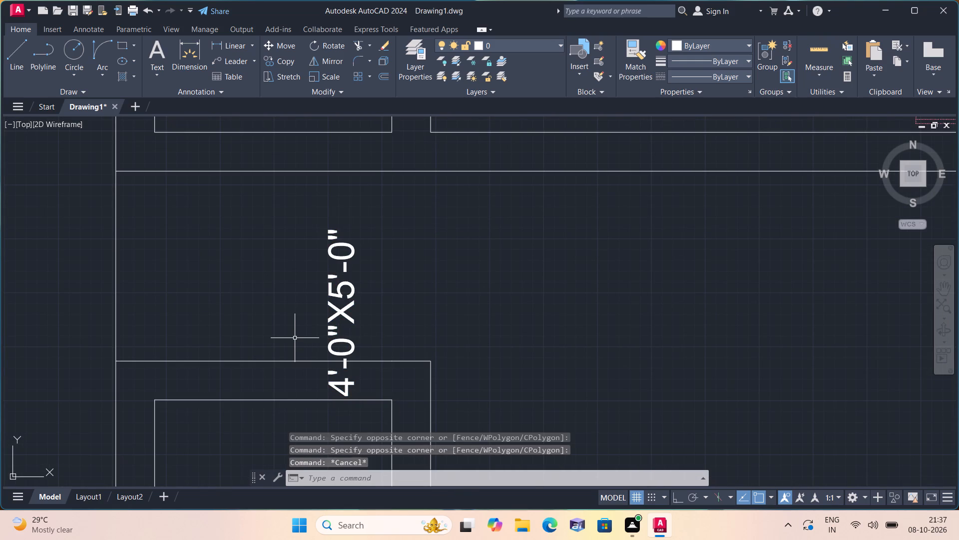
pyautogui.click(330, 316)
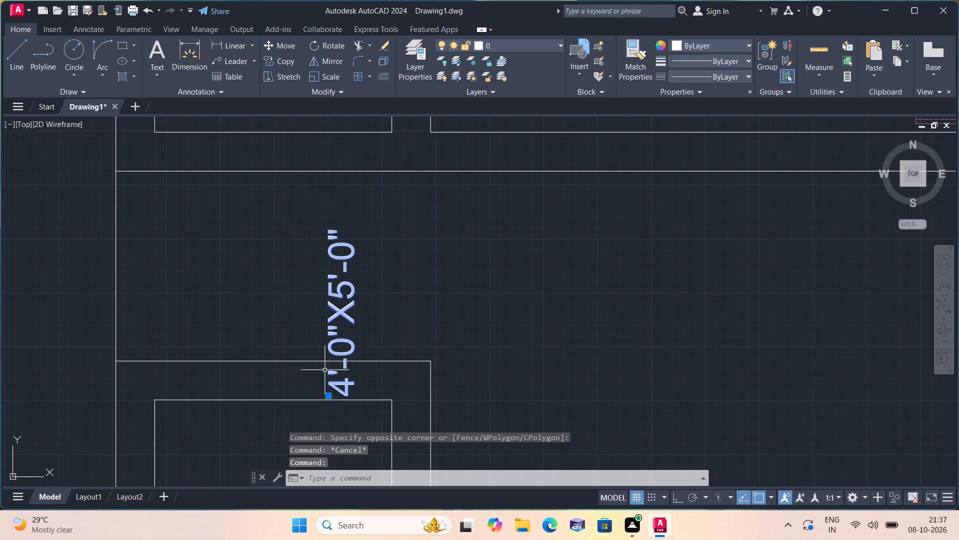
pyautogui.click(329, 393)
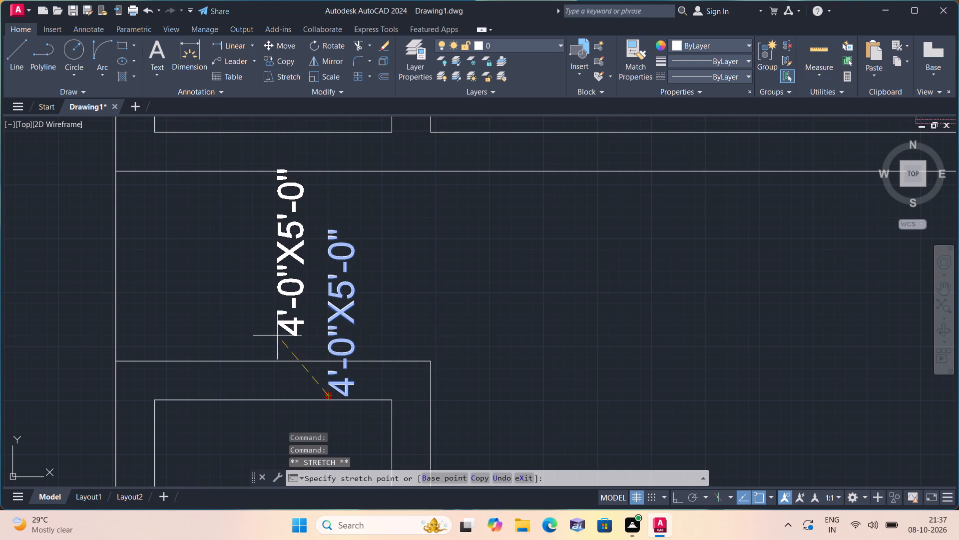
pyautogui.click(174, 347)
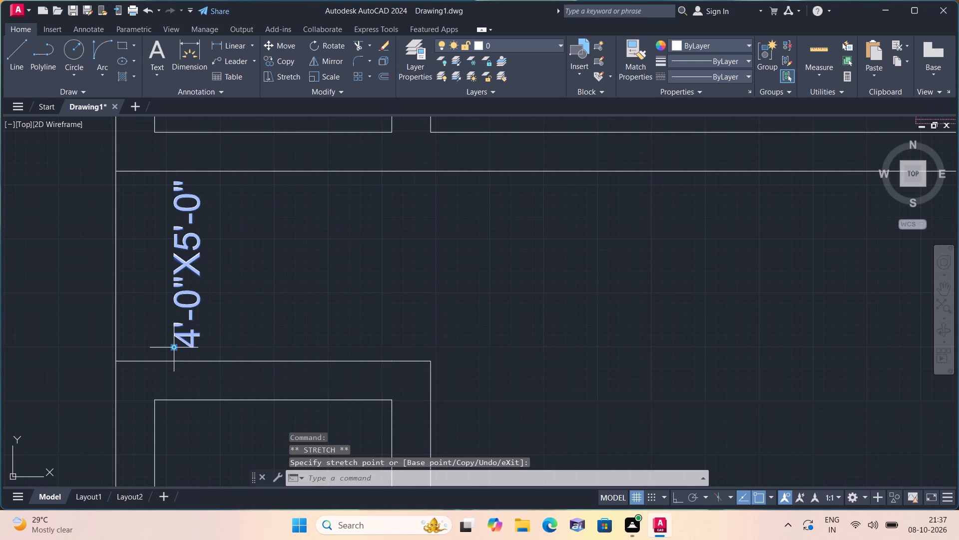
# With Ortho on, rotate the 5'-7"X4'-7" room's size label 90° so it reads vertically upward.
pyautogui.moveTo(226, 343); pyautogui.dragTo(220, 257, button='middle')
pyautogui.scroll(-1, 232, 234)
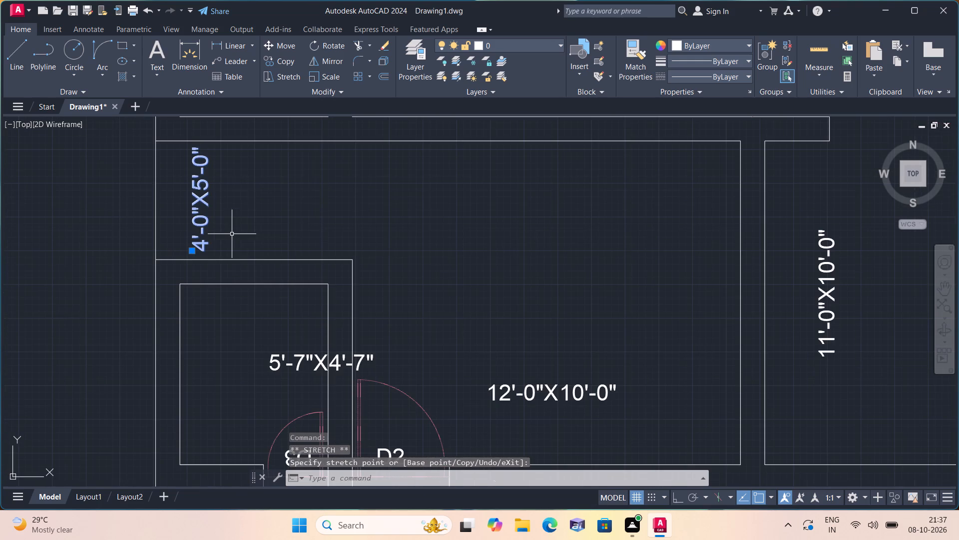
pyautogui.moveTo(235, 342); pyautogui.dragTo(239, 276, button='middle')
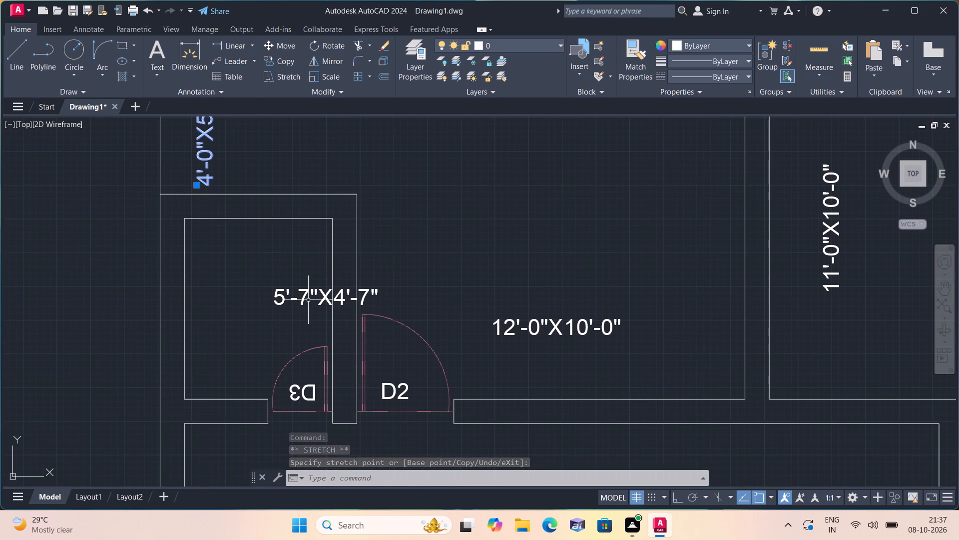
pyautogui.press('Escape')
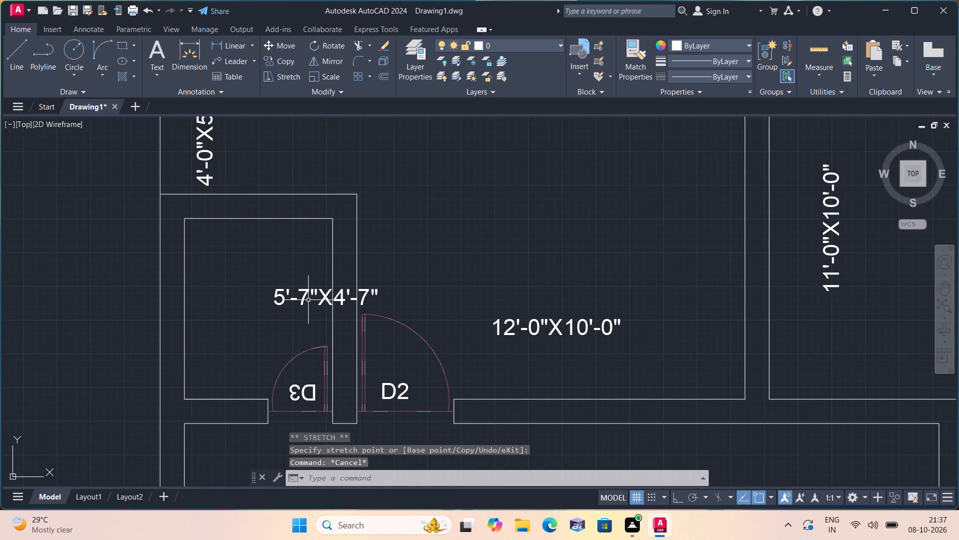
pyautogui.press('F8')
pyautogui.click(309, 293)
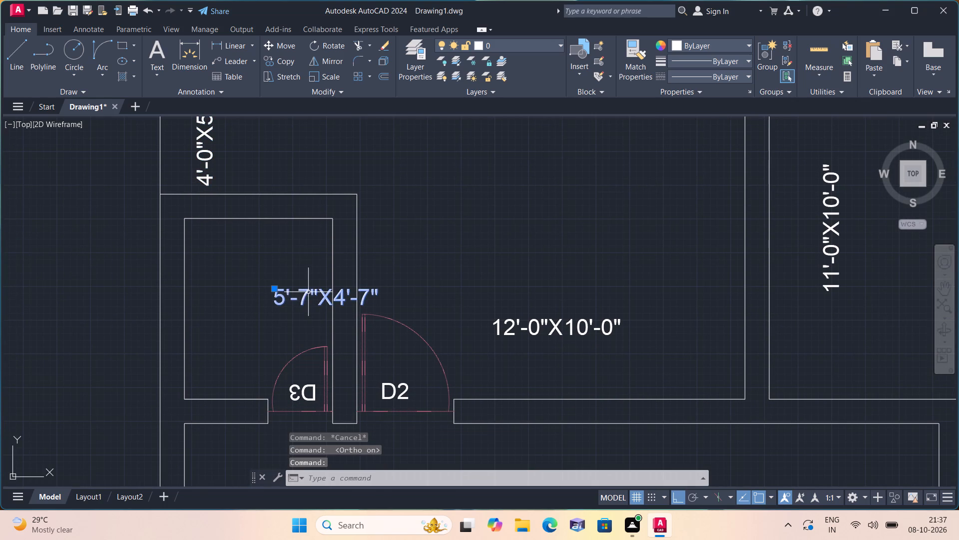
pyautogui.click(333, 42)
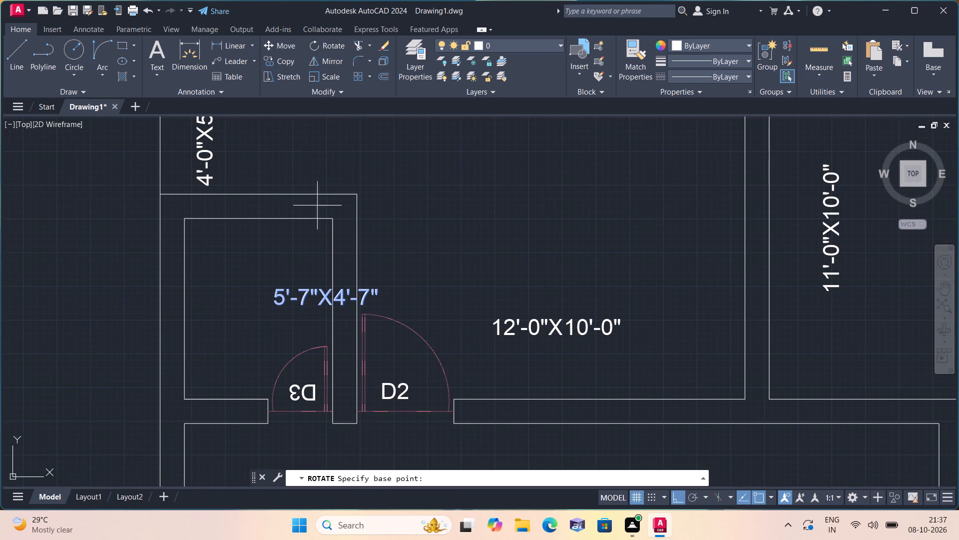
pyautogui.click(298, 298)
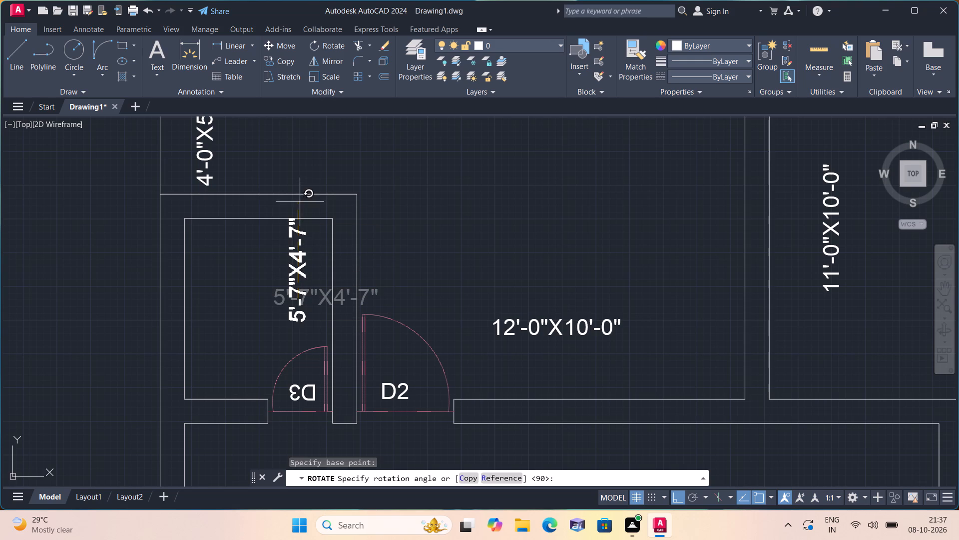
pyautogui.click(294, 178)
# With Ortho off, move the 5'-7"X4'-7" size label down and left beside the room's west wall, clear of the D3 door.
pyautogui.press('F8')
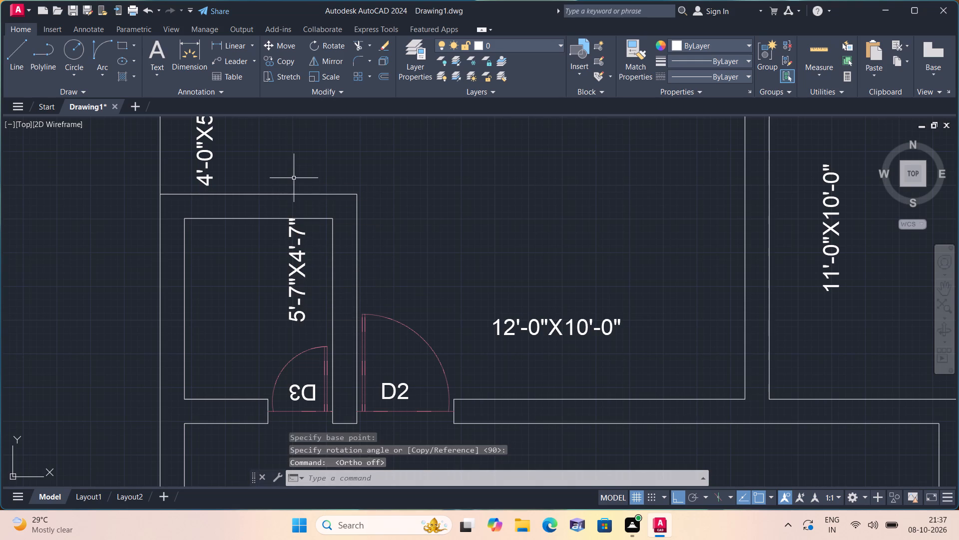
pyautogui.scroll(1, 304, 227)
pyautogui.click(289, 287)
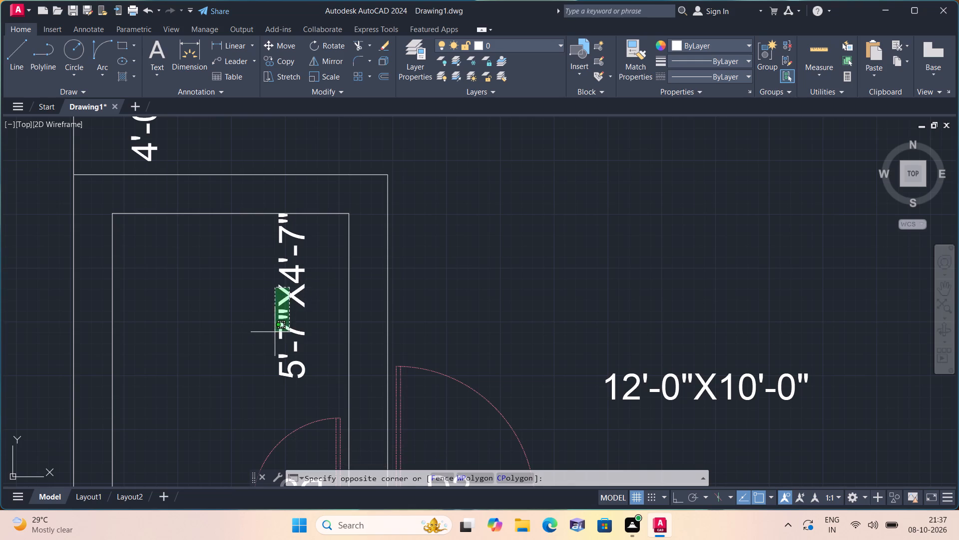
pyautogui.click(275, 332)
pyautogui.click(279, 379)
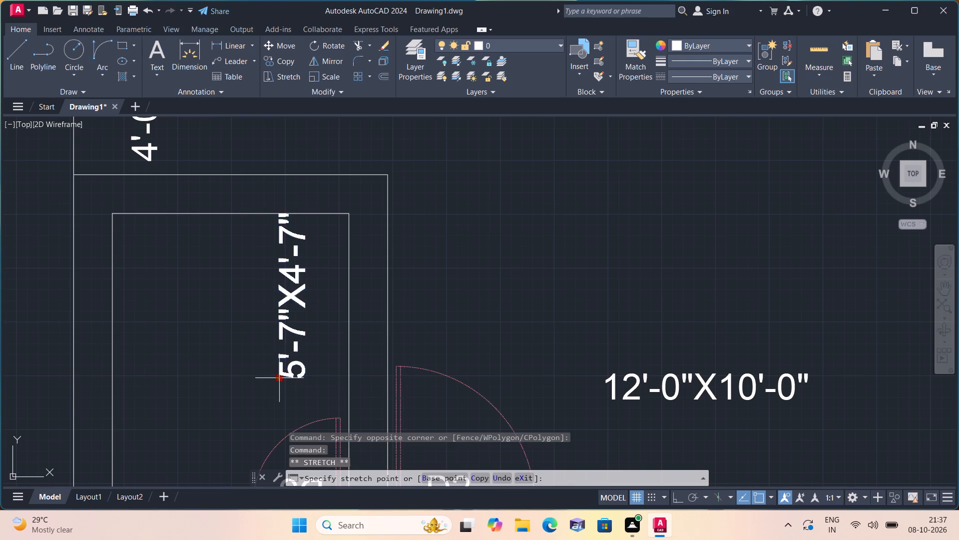
pyautogui.moveTo(224, 405); pyautogui.dragTo(251, 299, button='middle')
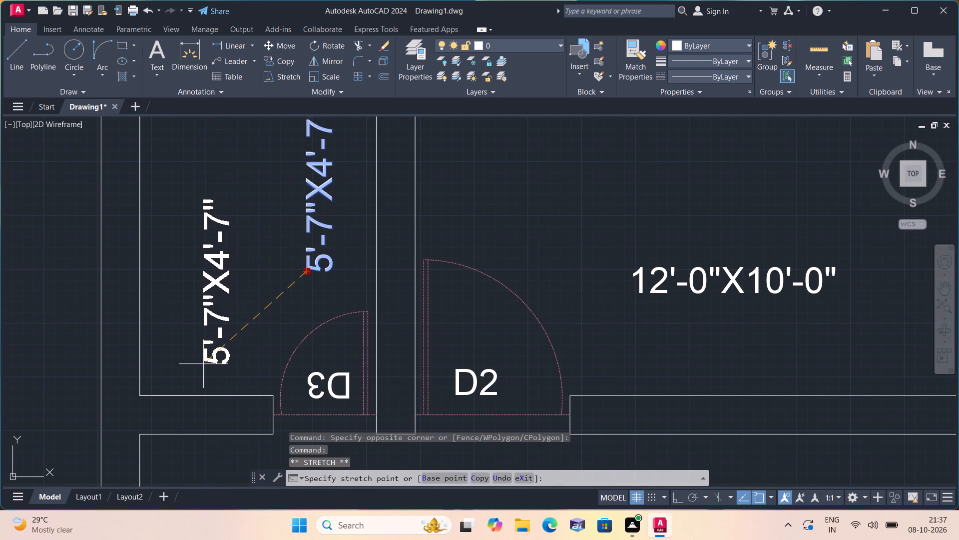
pyautogui.click(172, 381)
# Move the 12'-0"X10'-0" room's size label up and left, just above the D2 door swing.
pyautogui.moveTo(233, 369); pyautogui.dragTo(220, 308, button='middle')
pyautogui.scroll(-1, 230, 367)
pyautogui.moveTo(360, 319); pyautogui.dragTo(345, 326, button='middle')
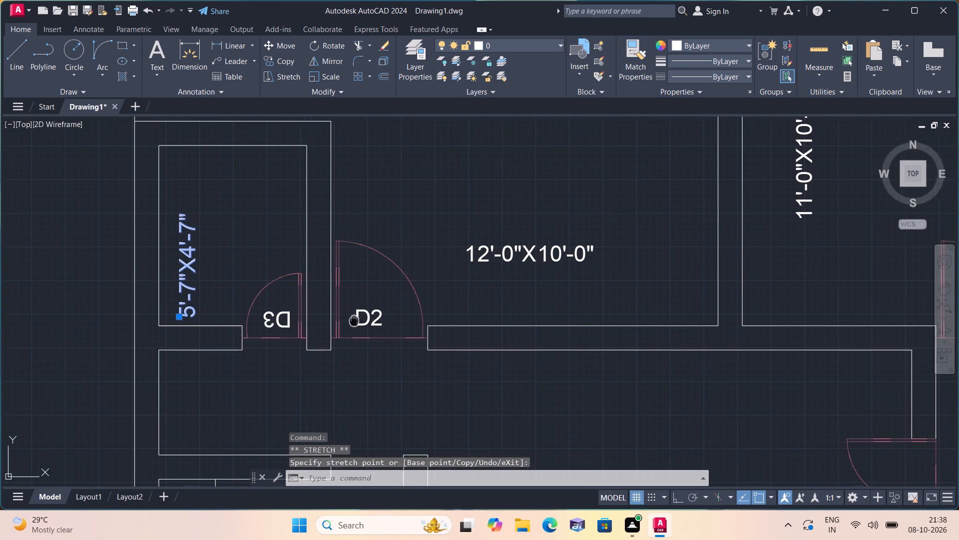
pyautogui.moveTo(345, 326); pyautogui.dragTo(336, 351, button='middle')
pyautogui.scroll(1, 486, 308)
pyautogui.click(479, 271)
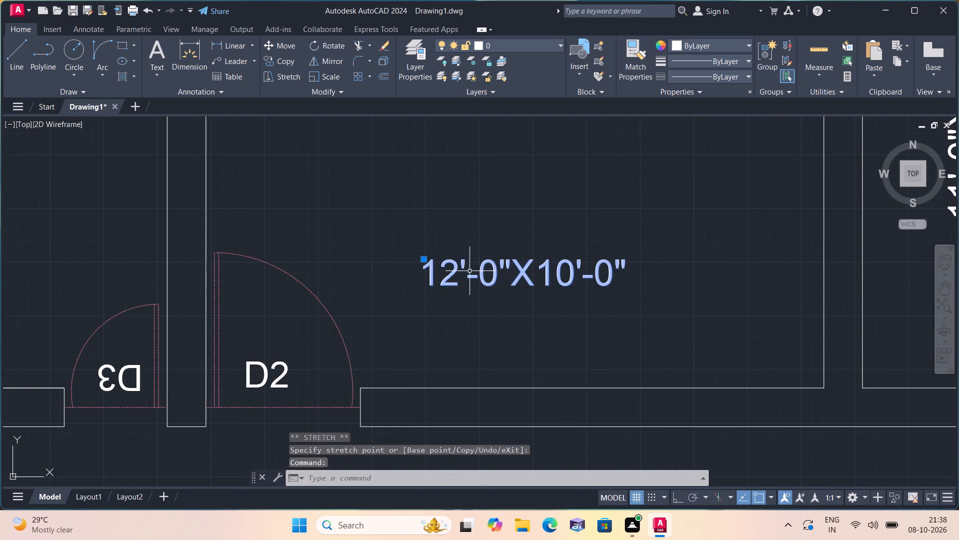
pyautogui.click(424, 261)
pyautogui.scroll(-2, 422, 257)
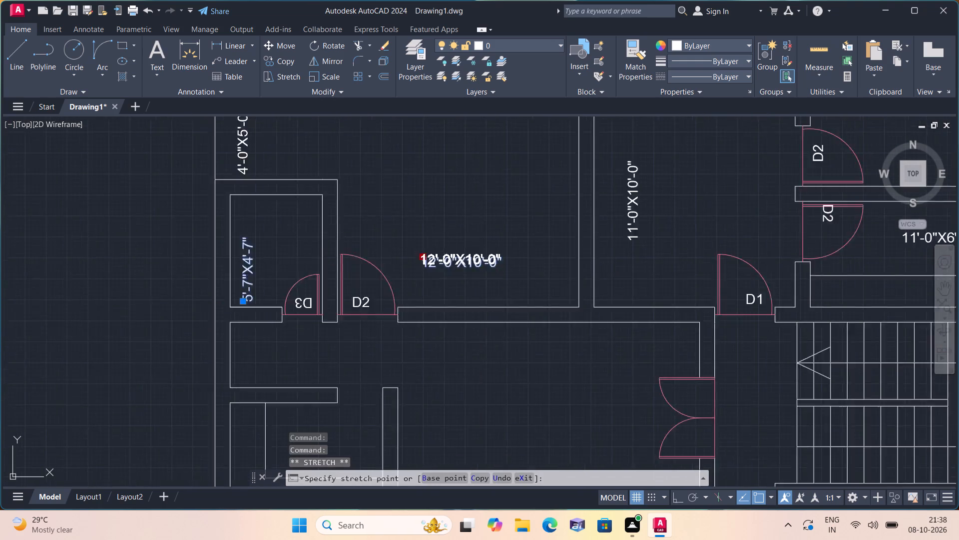
pyautogui.scroll(-1, 422, 250)
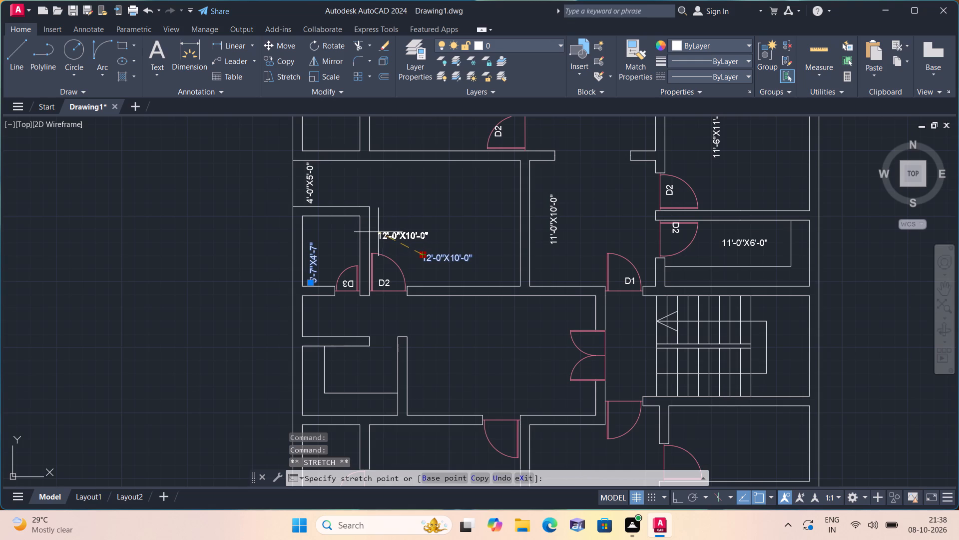
pyautogui.click(381, 231)
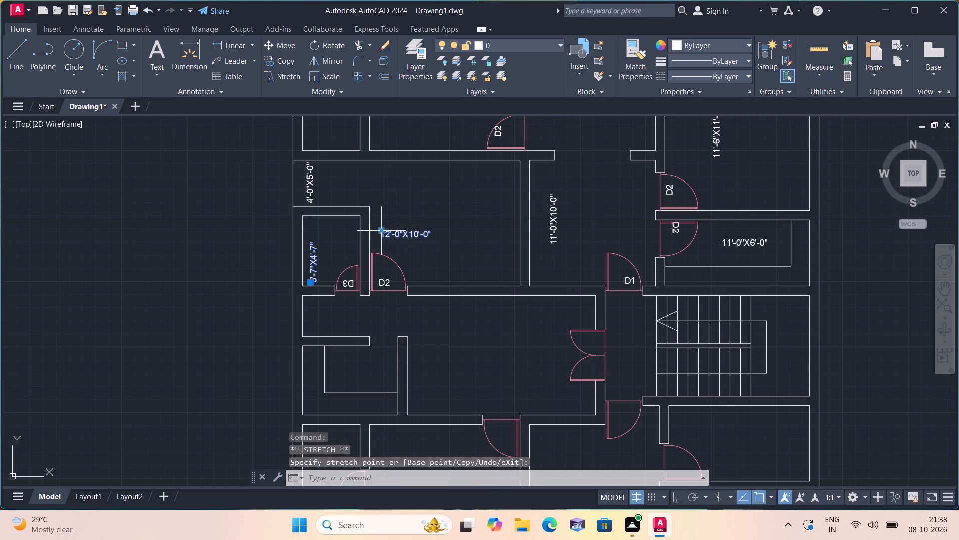
# Move the 12'-0"X11'-0" room's size label up and left, close to the room's west wall.
pyautogui.scroll(1, 432, 244)
pyautogui.moveTo(430, 244); pyautogui.dragTo(398, 244, button='middle')
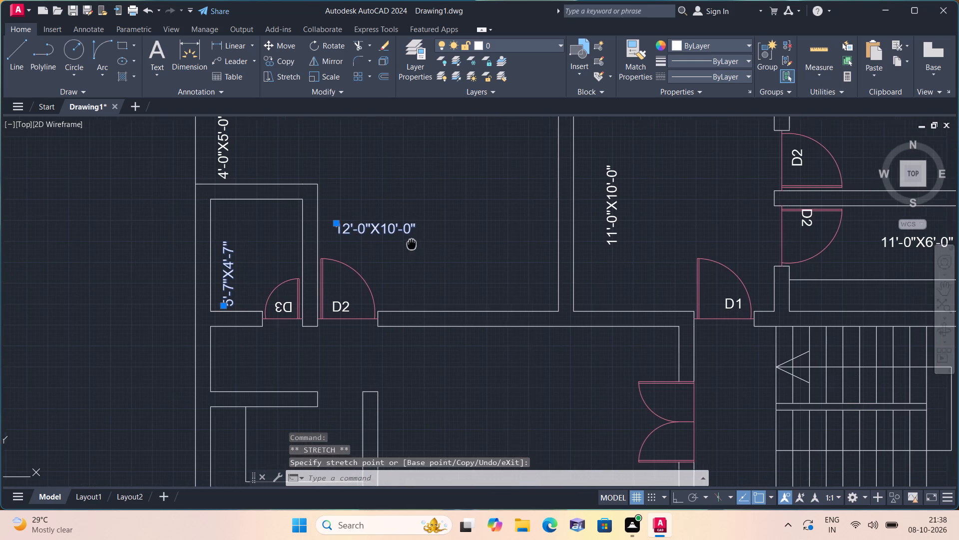
pyautogui.moveTo(398, 244); pyautogui.dragTo(368, 249, button='middle')
pyautogui.scroll(-1, 368, 249)
pyautogui.moveTo(513, 242); pyautogui.dragTo(475, 297, button='middle')
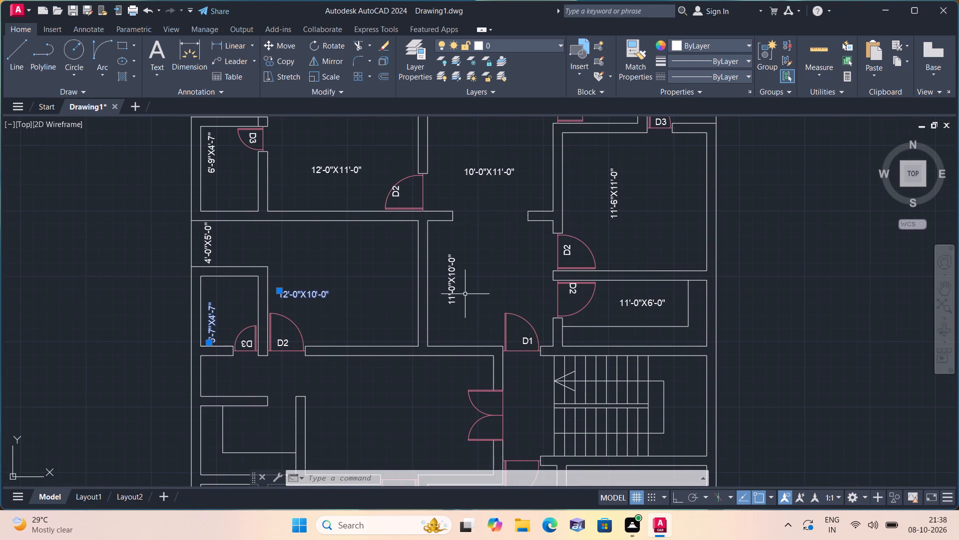
pyautogui.moveTo(343, 230); pyautogui.dragTo(390, 316, button='middle')
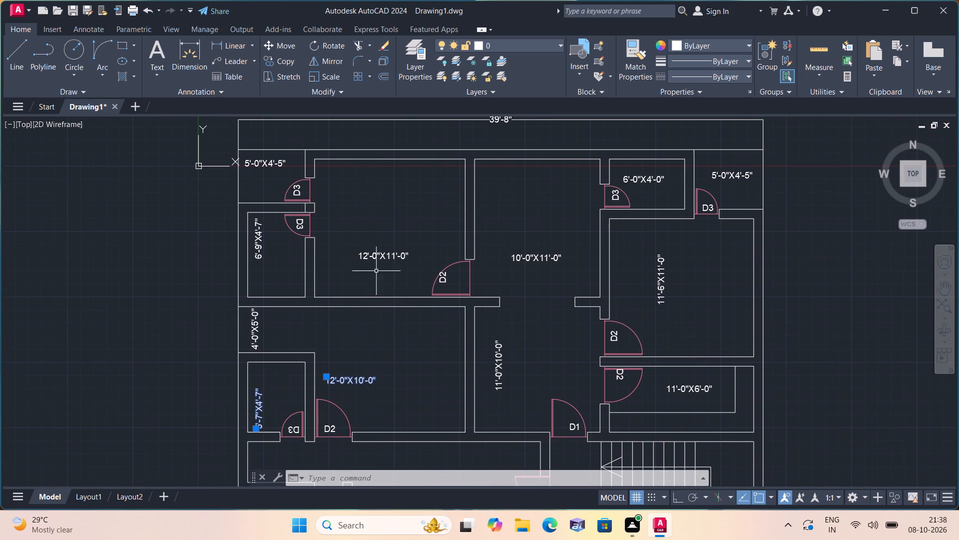
pyautogui.scroll(1, 365, 268)
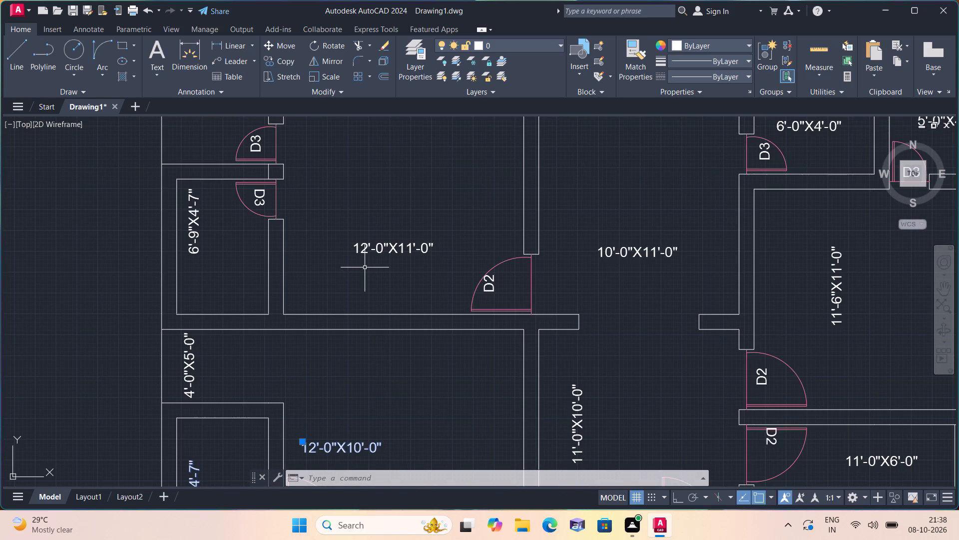
pyautogui.click(361, 244)
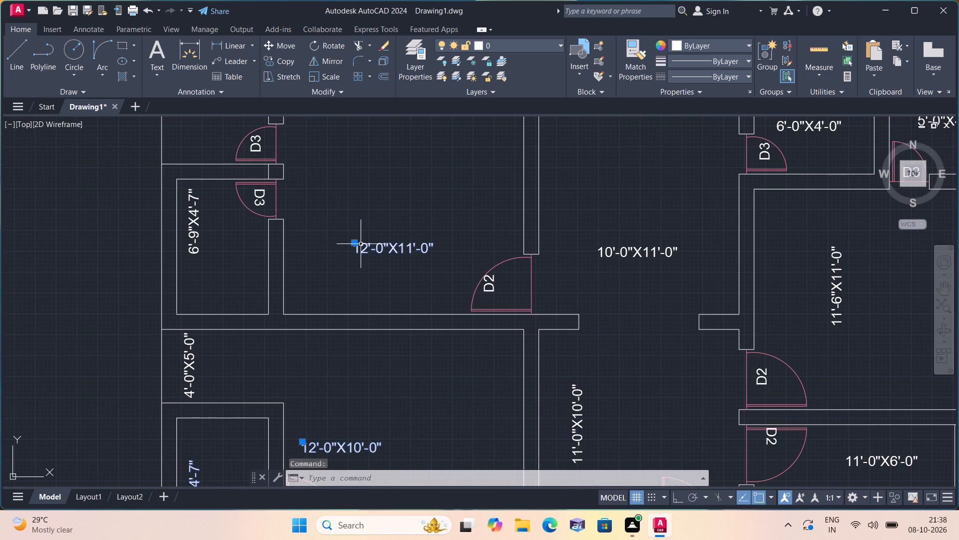
pyautogui.click(357, 245)
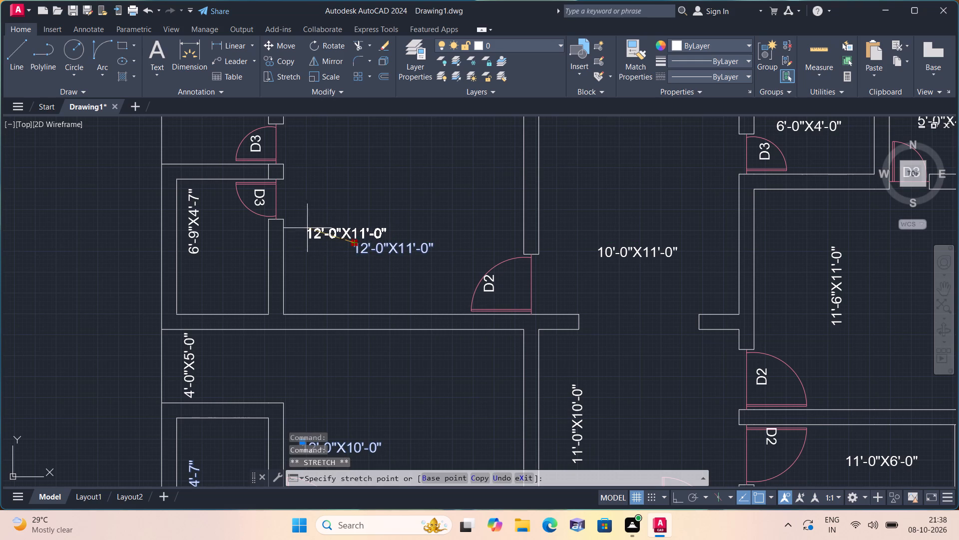
pyautogui.click(301, 223)
# Move the D2 tag of the 12'-0"X11'-0" room's door right so it sits inside the door swing.
pyautogui.moveTo(425, 272); pyautogui.dragTo(396, 242, button='middle')
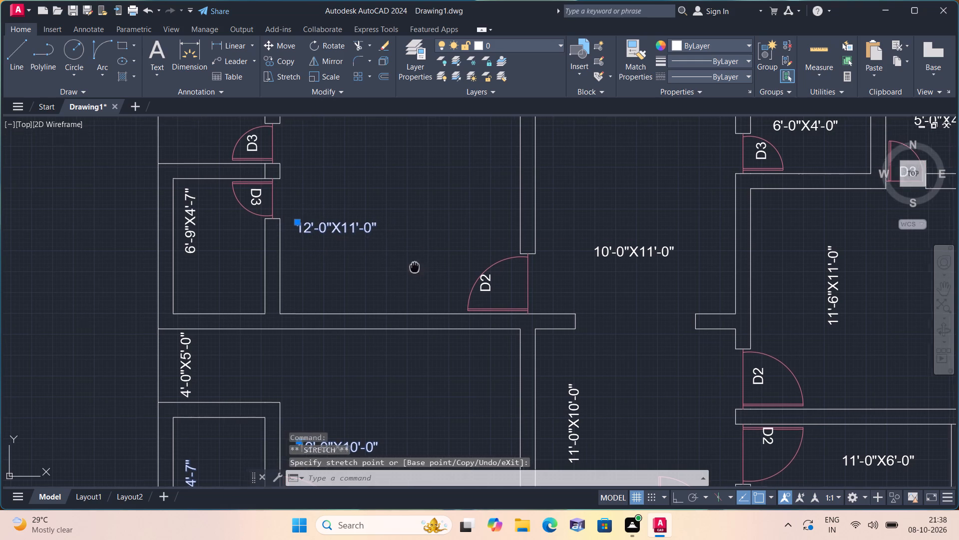
pyautogui.moveTo(396, 242); pyautogui.dragTo(386, 236, button='middle')
pyautogui.scroll(1, 459, 256)
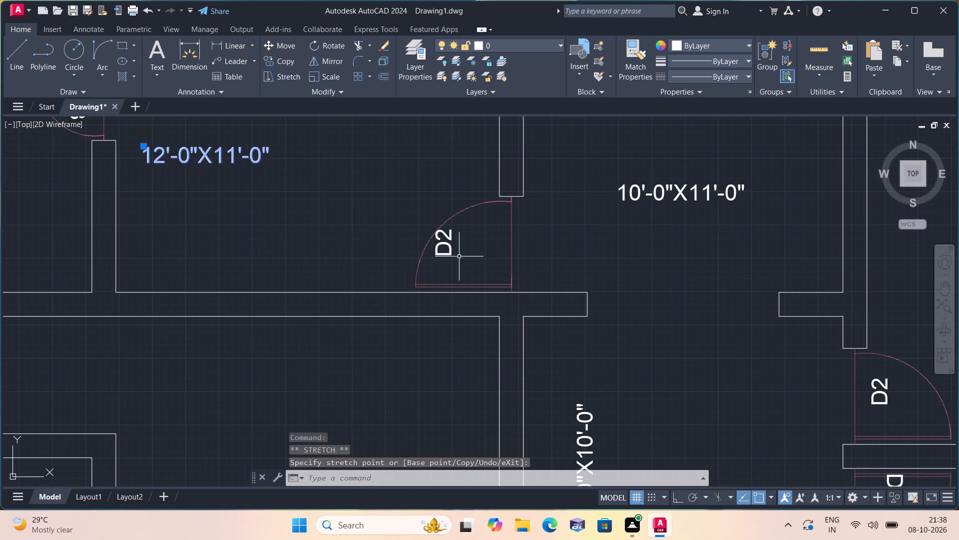
pyautogui.click(448, 245)
pyautogui.click(434, 255)
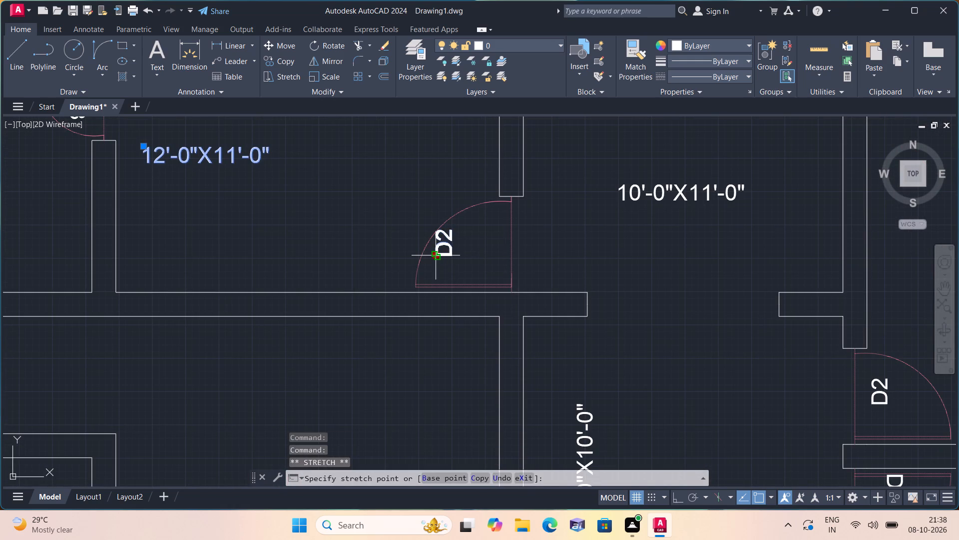
pyautogui.click(459, 256)
# Move the 10'-0"X11'-0" size label down and left, just above the opening in the room's south wall.
pyautogui.moveTo(462, 260); pyautogui.dragTo(459, 257, button='middle')
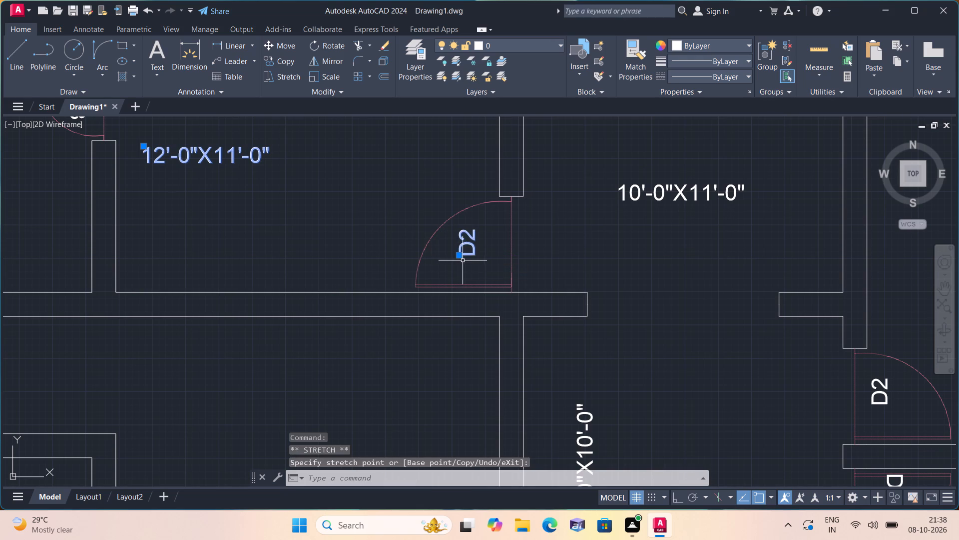
pyautogui.moveTo(459, 257); pyautogui.dragTo(455, 250, button='middle')
pyautogui.scroll(-2, 452, 243)
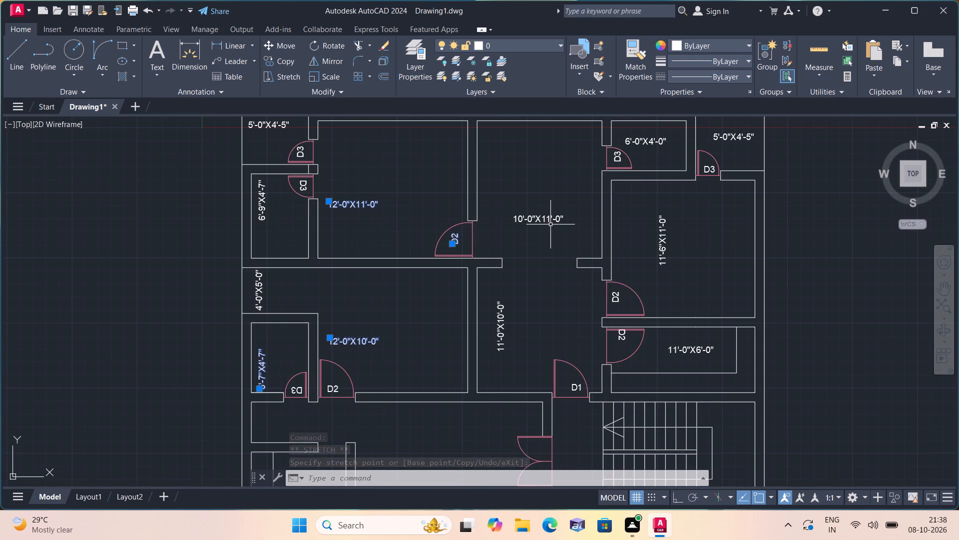
pyautogui.click(542, 217)
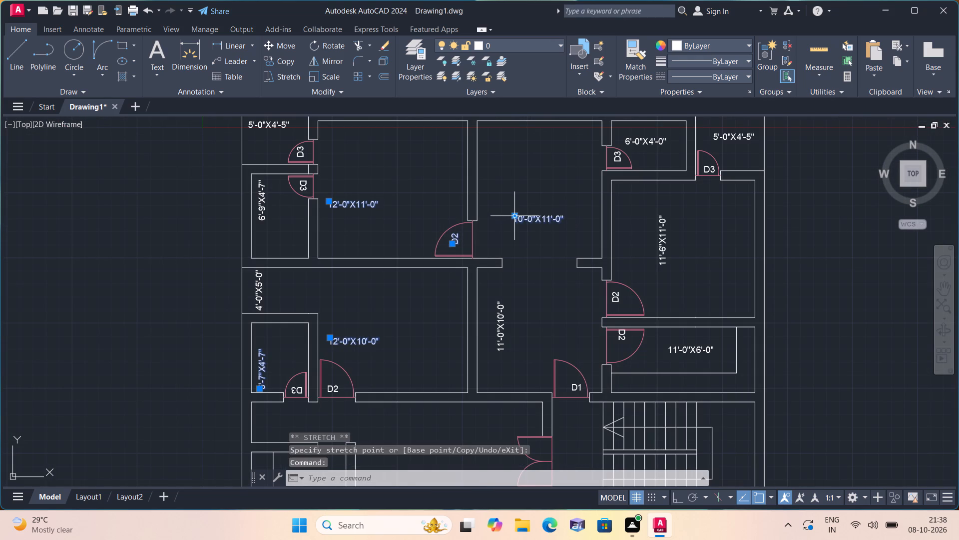
pyautogui.click(516, 215)
pyautogui.click(487, 236)
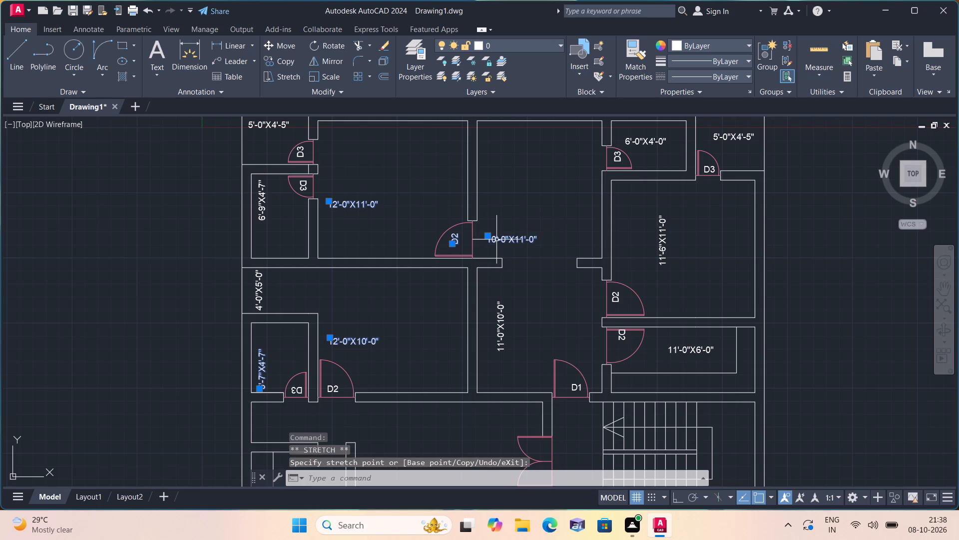
pyautogui.moveTo(527, 254); pyautogui.dragTo(479, 203, button='middle')
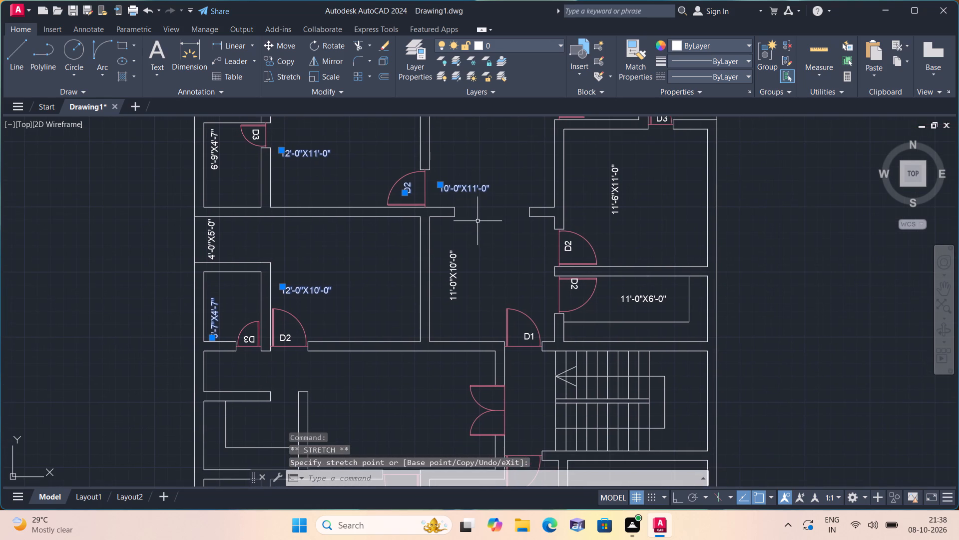
pyautogui.click(441, 184)
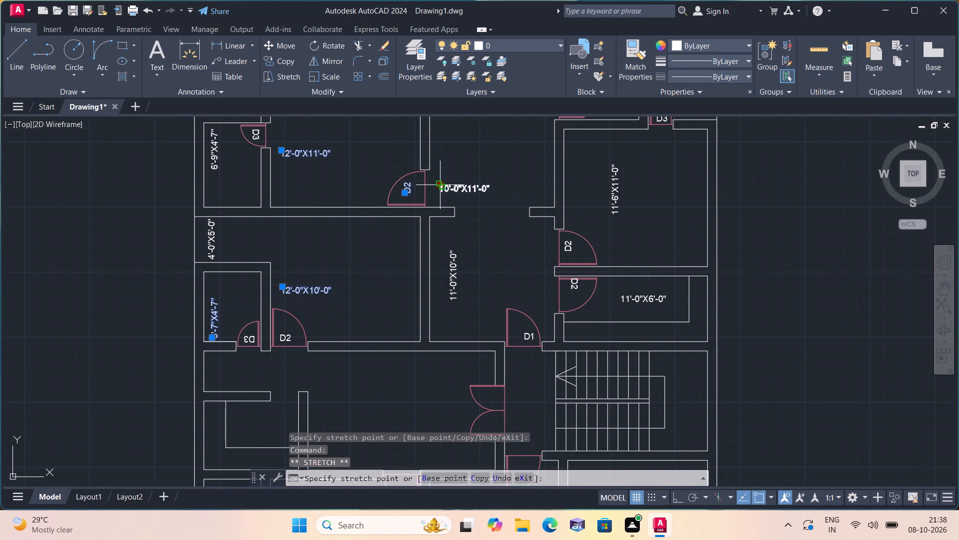
pyautogui.click(471, 193)
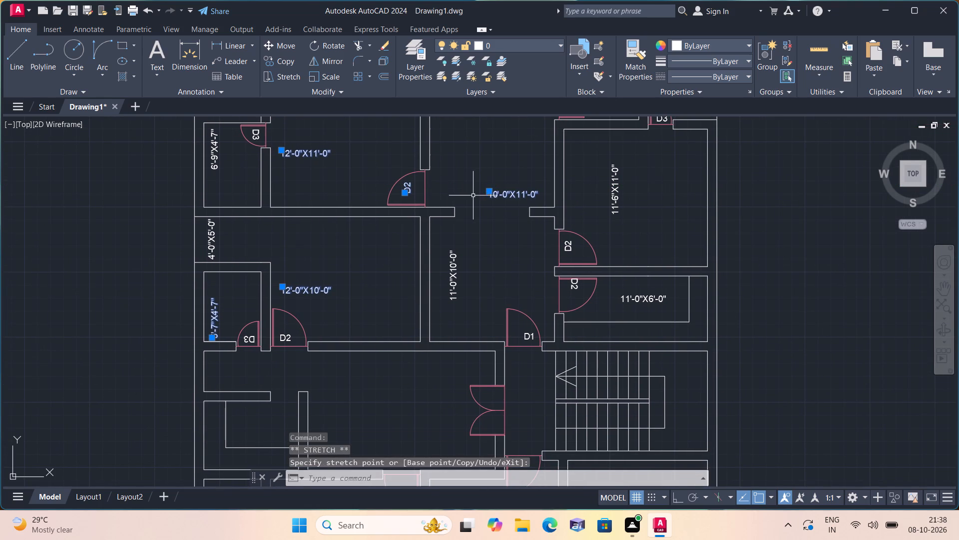
pyautogui.click(488, 190)
pyautogui.click(468, 193)
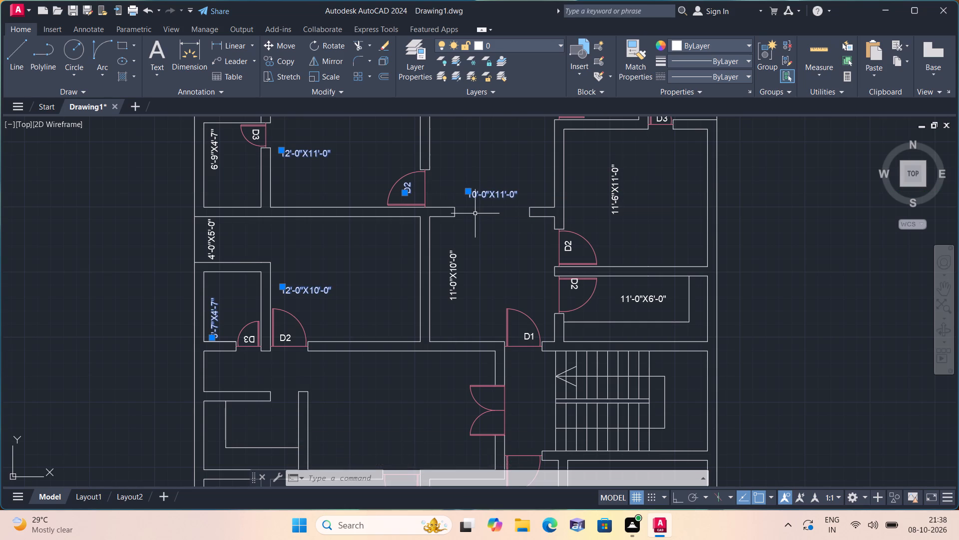
# Move the D1 tag left so it sits well inside its door swing.
pyautogui.scroll(1, 510, 354)
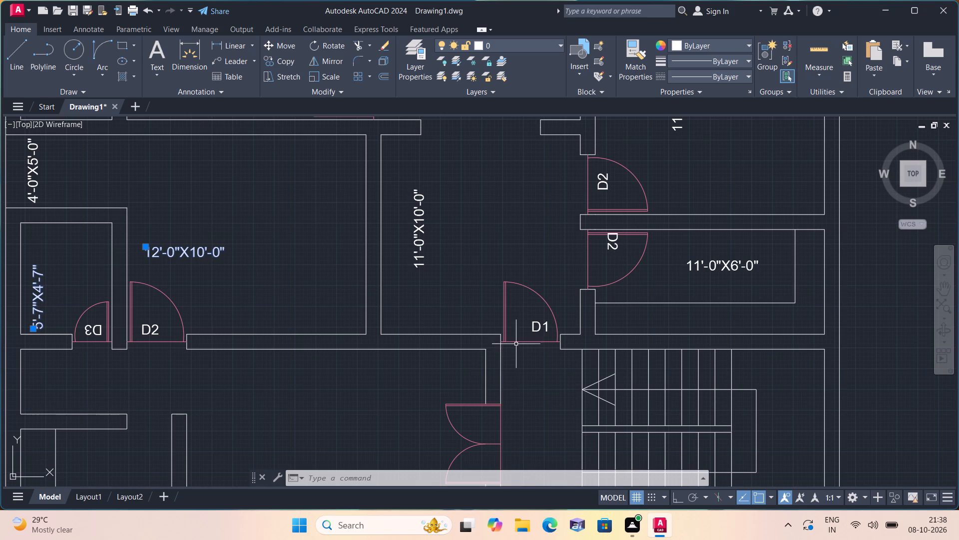
pyautogui.click(538, 324)
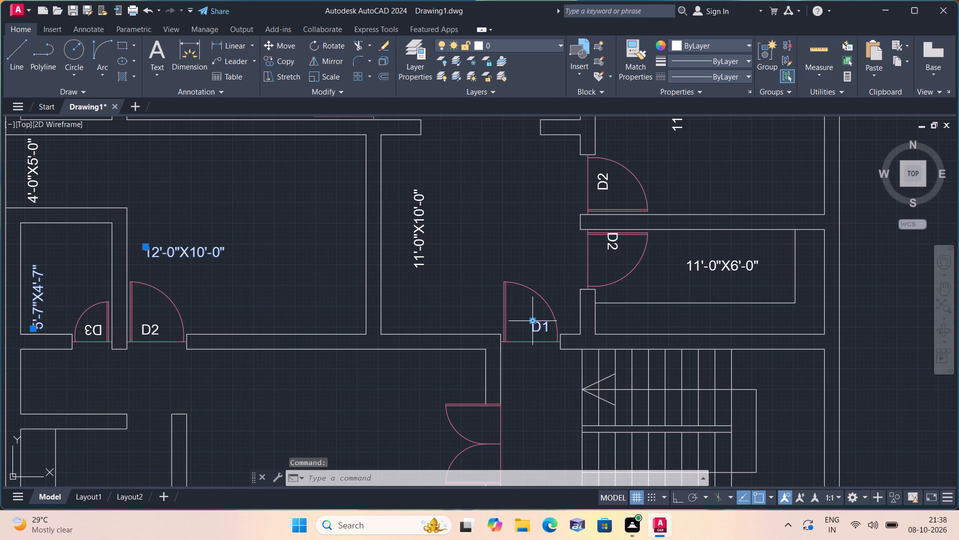
pyautogui.click(535, 321)
pyautogui.click(517, 316)
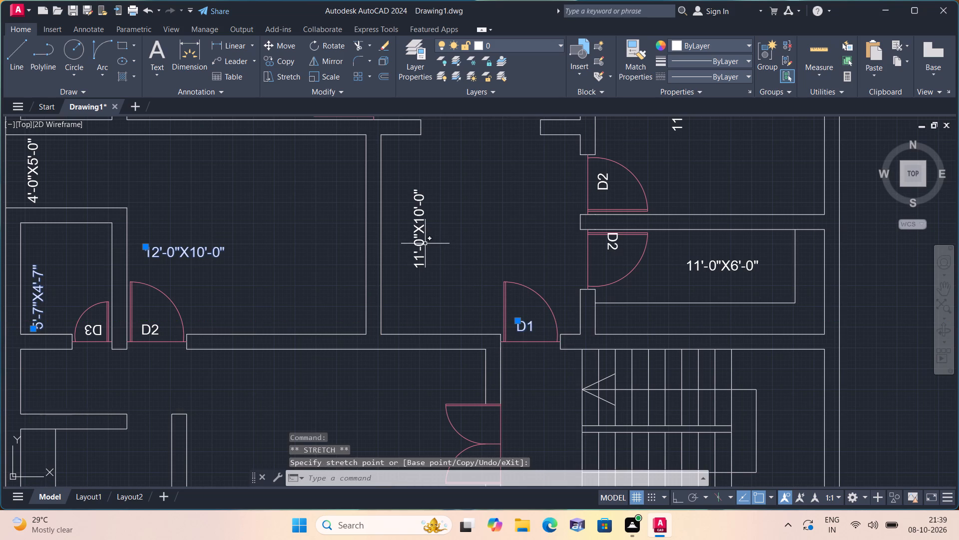
# Move the vertical 11'-0"X10'-0" size label right, toward the room's east side just above the D1 door swing.
pyautogui.scroll(1, 437, 249)
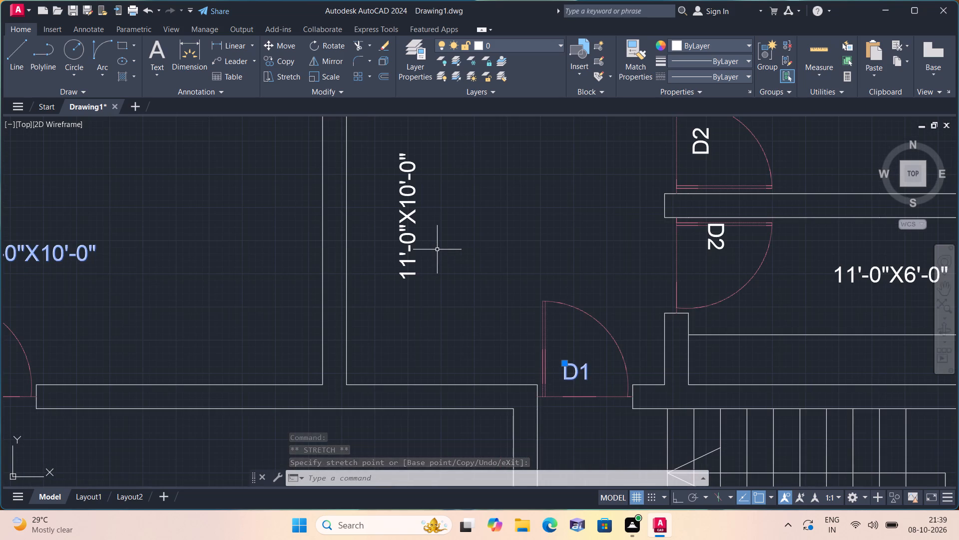
pyautogui.click(409, 231)
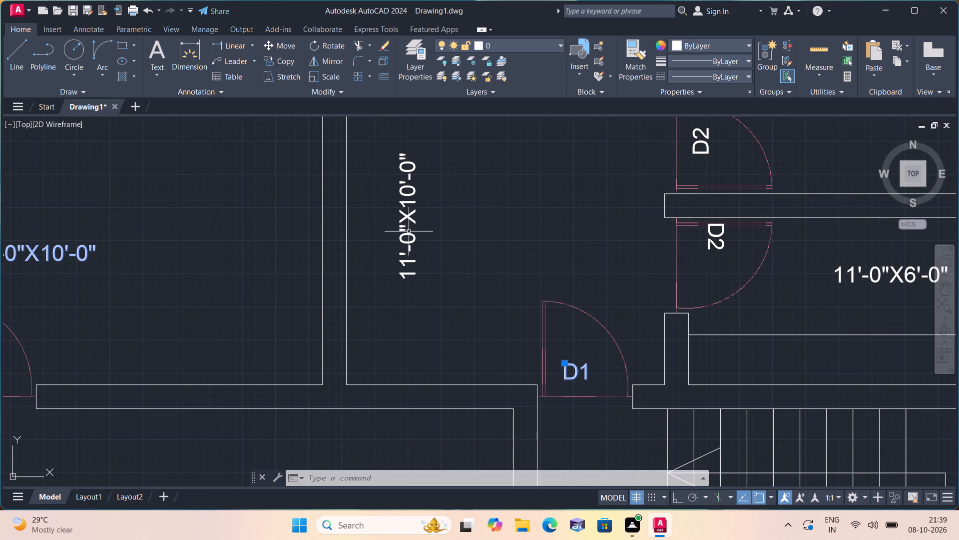
pyautogui.click(402, 276)
pyautogui.scroll(-2, 431, 267)
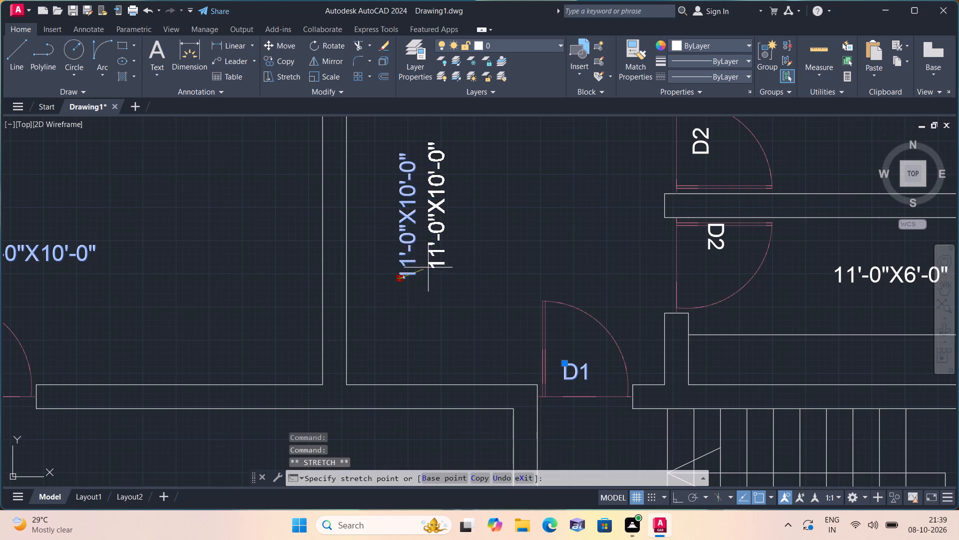
pyautogui.click(508, 260)
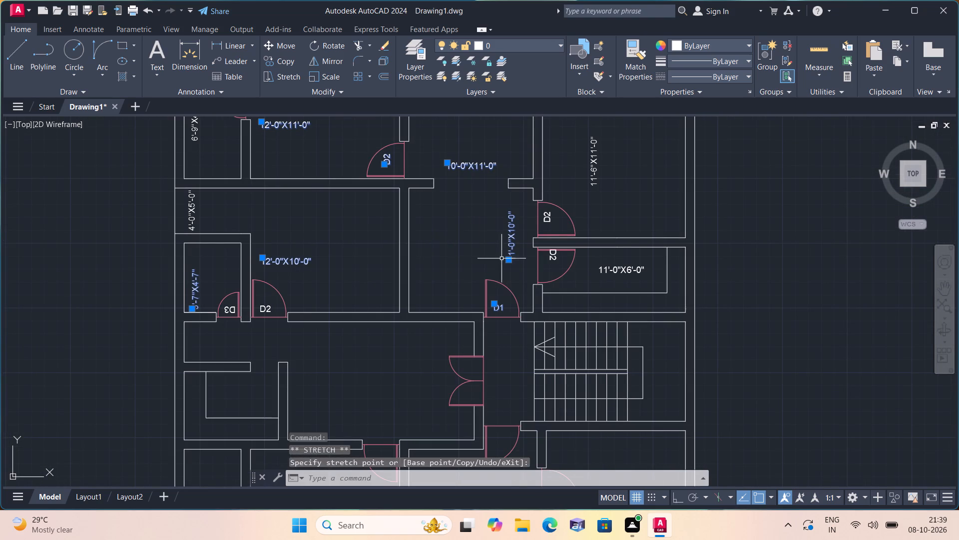
# Move the D2 tag of the 11'-0"X6'-0" room's door down and left, clear of the door leaf.
pyautogui.moveTo(444, 231); pyautogui.dragTo(425, 226, button='middle')
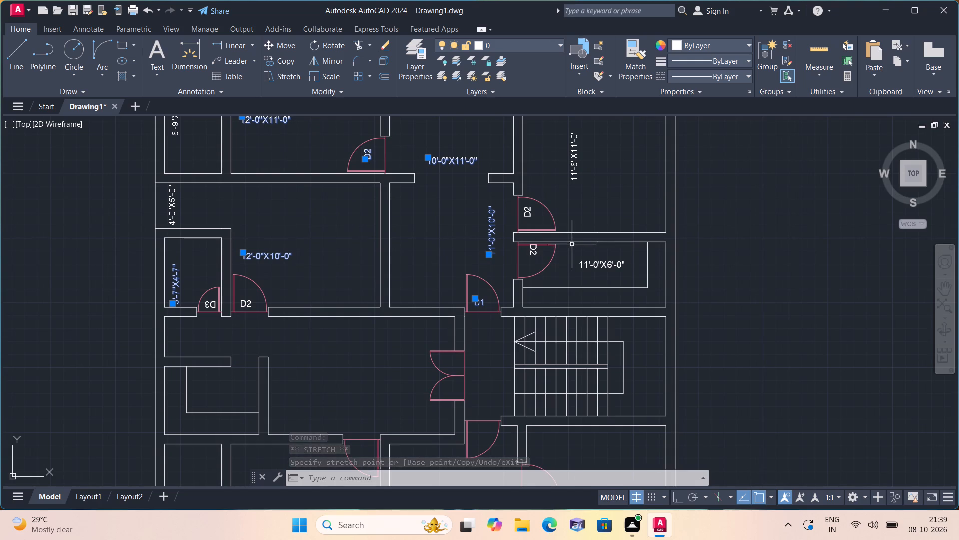
pyautogui.moveTo(598, 216); pyautogui.dragTo(594, 216, button='middle')
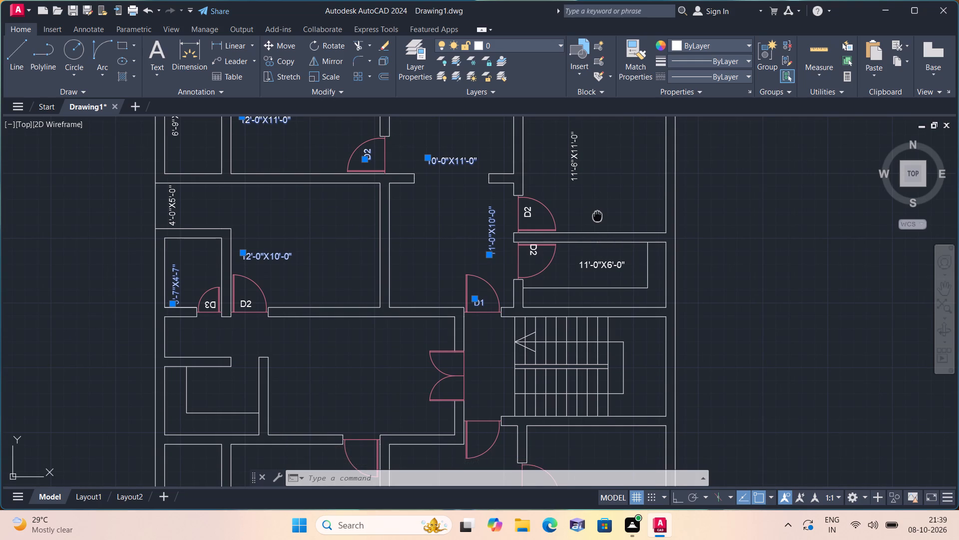
pyautogui.moveTo(594, 216); pyautogui.dragTo(594, 219, button='middle')
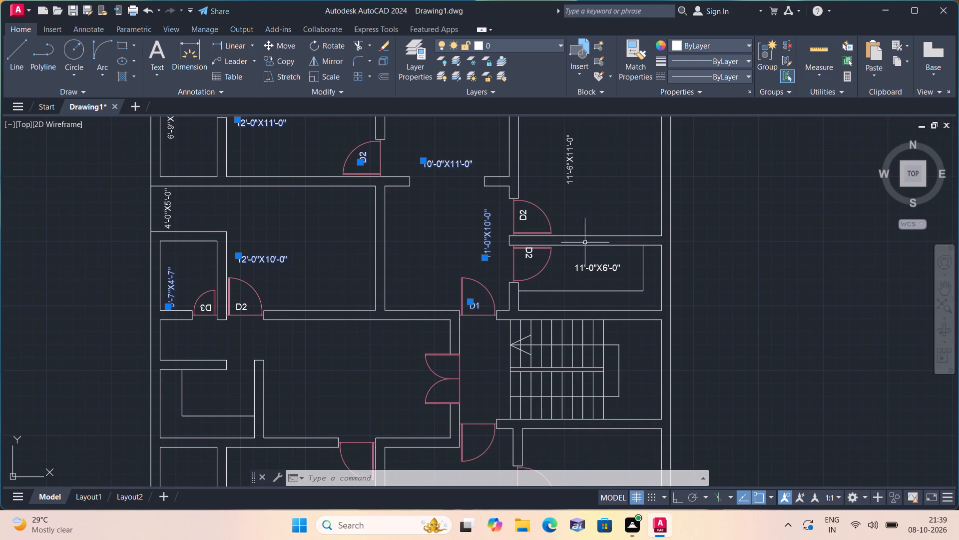
pyautogui.scroll(2, 547, 262)
pyautogui.click(506, 235)
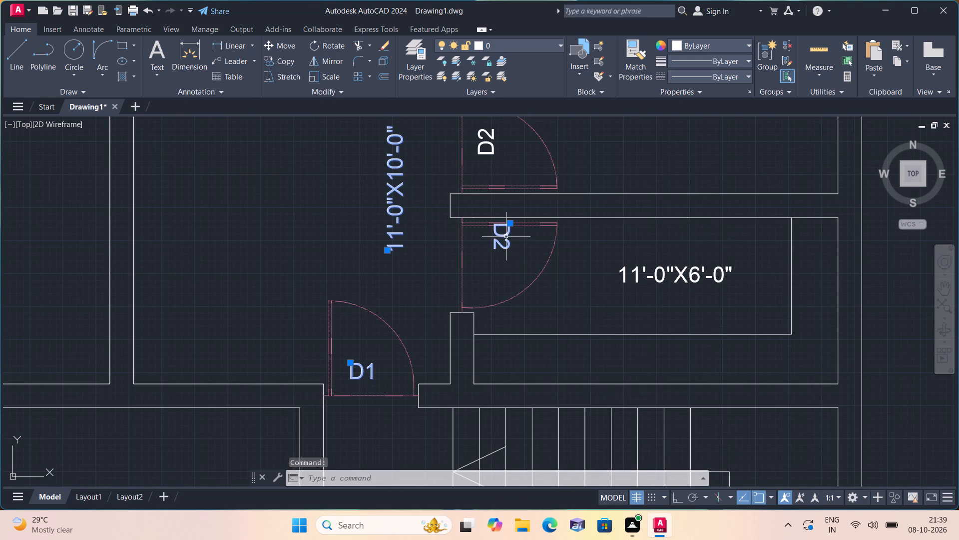
pyautogui.click(510, 221)
pyautogui.click(496, 256)
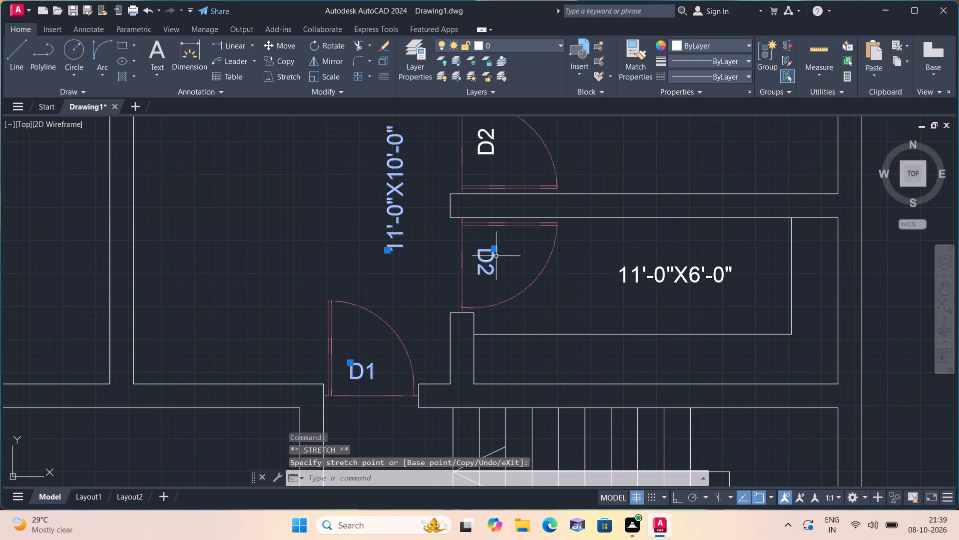
# Move the 6'-0"X4'-0" size label up and left, into the room's northwest corner just clear of the west wall.
pyautogui.moveTo(510, 237); pyautogui.dragTo(502, 275, button='middle')
pyautogui.scroll(-1, 501, 296)
pyautogui.scroll(-1, 539, 203)
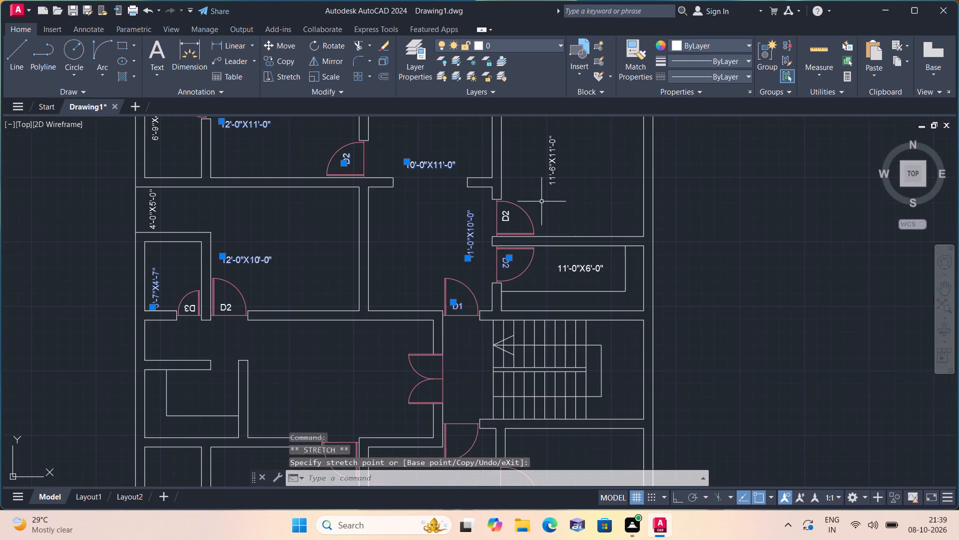
pyautogui.scroll(1, 542, 191)
pyautogui.moveTo(539, 195); pyautogui.dragTo(557, 310, button='middle')
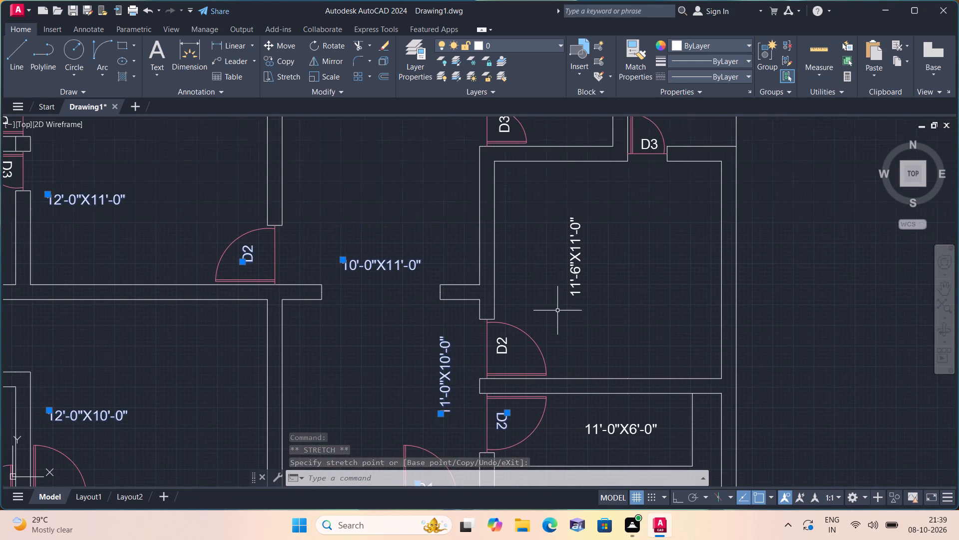
pyautogui.scroll(1, 561, 242)
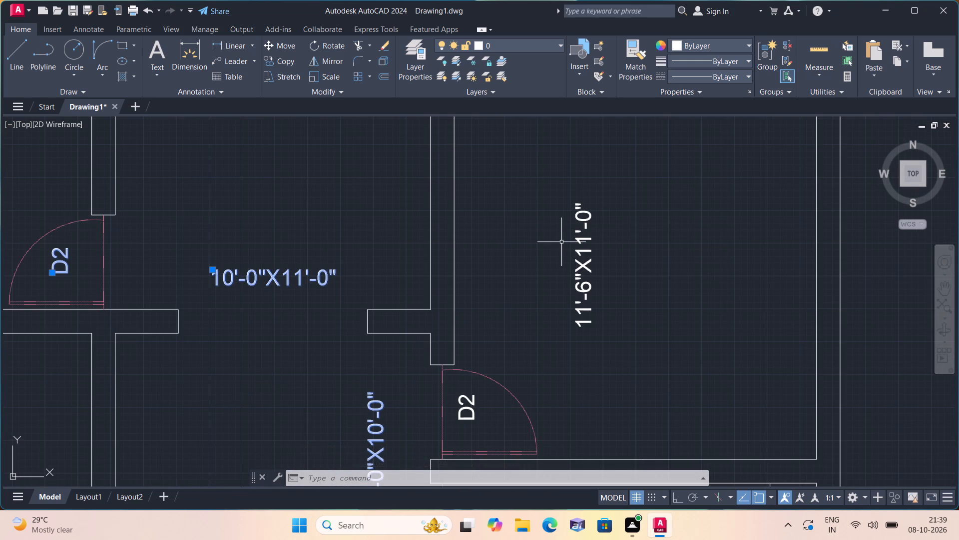
pyautogui.scroll(-2, 561, 242)
pyautogui.moveTo(560, 208); pyautogui.dragTo(574, 316, button='middle')
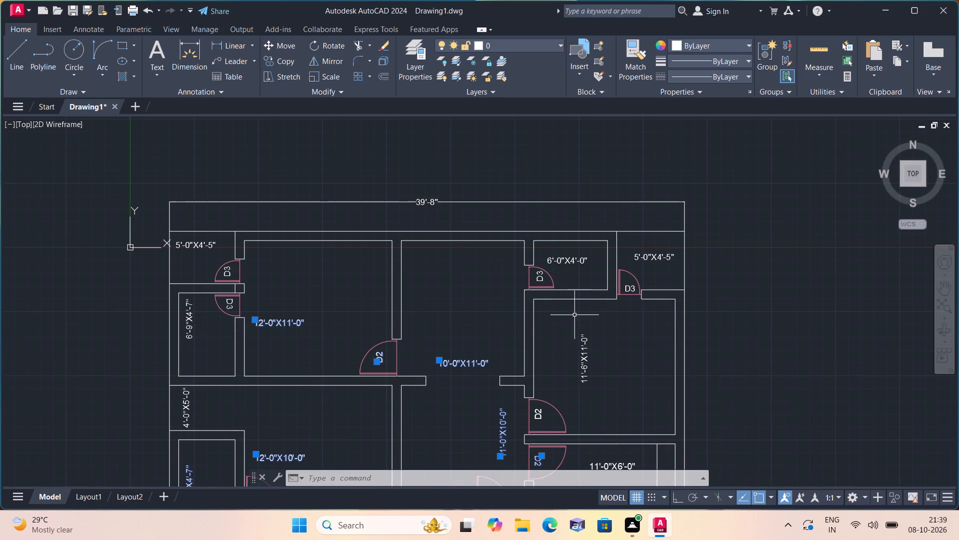
pyautogui.scroll(1, 568, 273)
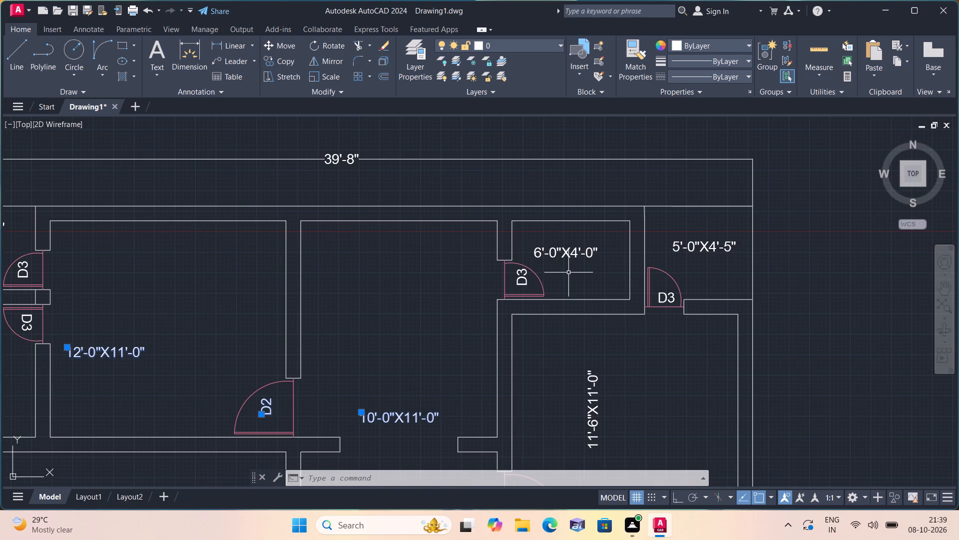
pyautogui.moveTo(568, 272); pyautogui.dragTo(579, 308, button='middle')
pyautogui.scroll(1, 561, 286)
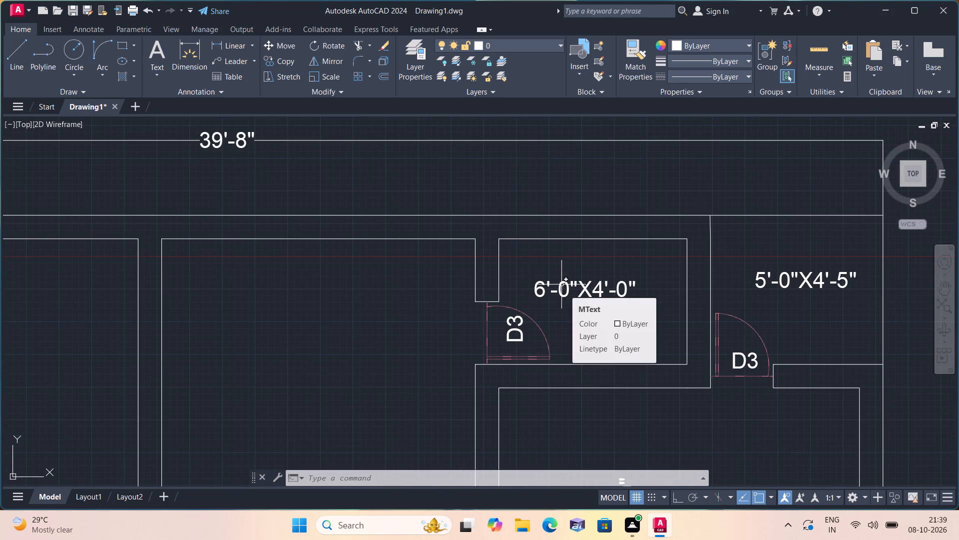
pyautogui.click(561, 284)
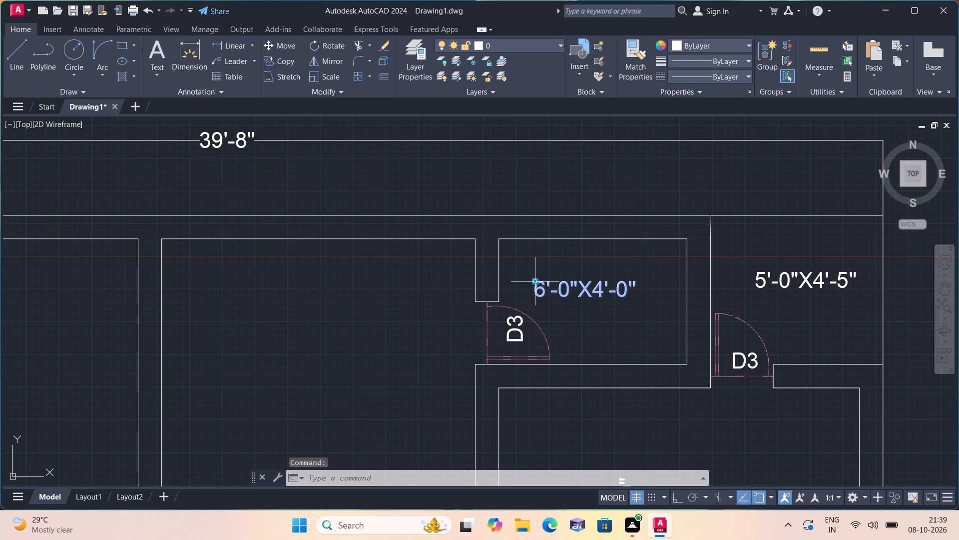
pyautogui.click(534, 279)
pyautogui.click(505, 248)
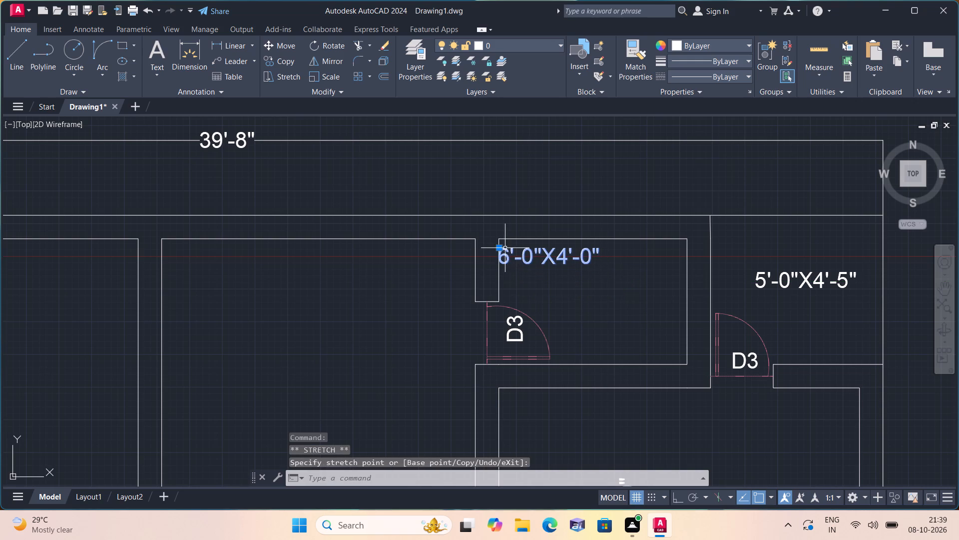
pyautogui.scroll(2, 500, 248)
pyautogui.click(497, 248)
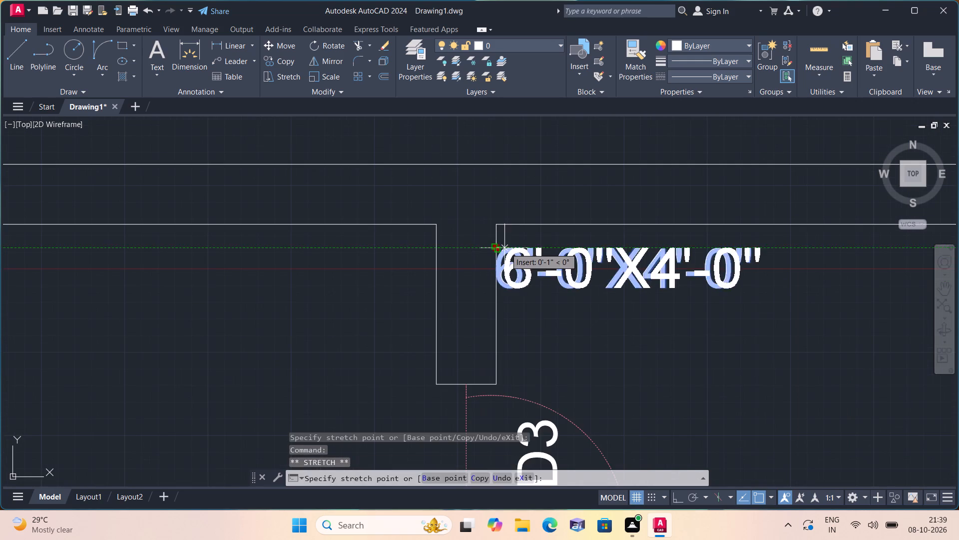
pyautogui.click(517, 246)
# Move the 5'-0"X4'-5" label of the plan's northeast corner room up and left, near the top of its west wall.
pyautogui.scroll(-2, 517, 246)
pyautogui.scroll(-1, 709, 251)
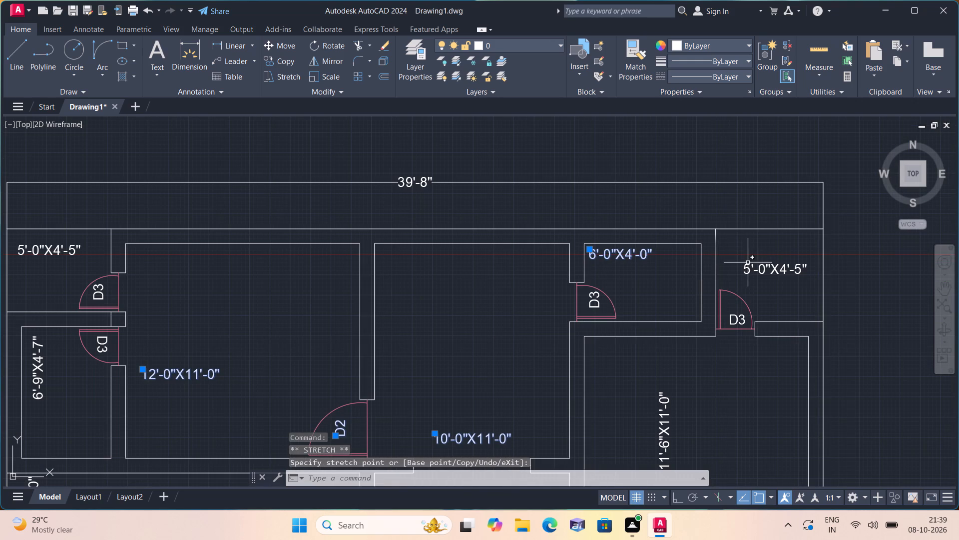
pyautogui.click(749, 263)
pyautogui.click(744, 263)
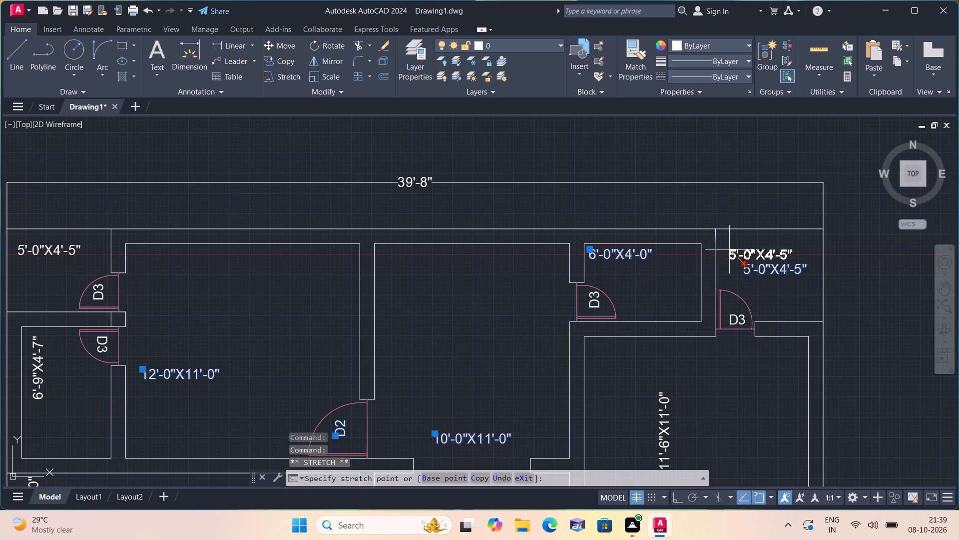
pyautogui.click(723, 241)
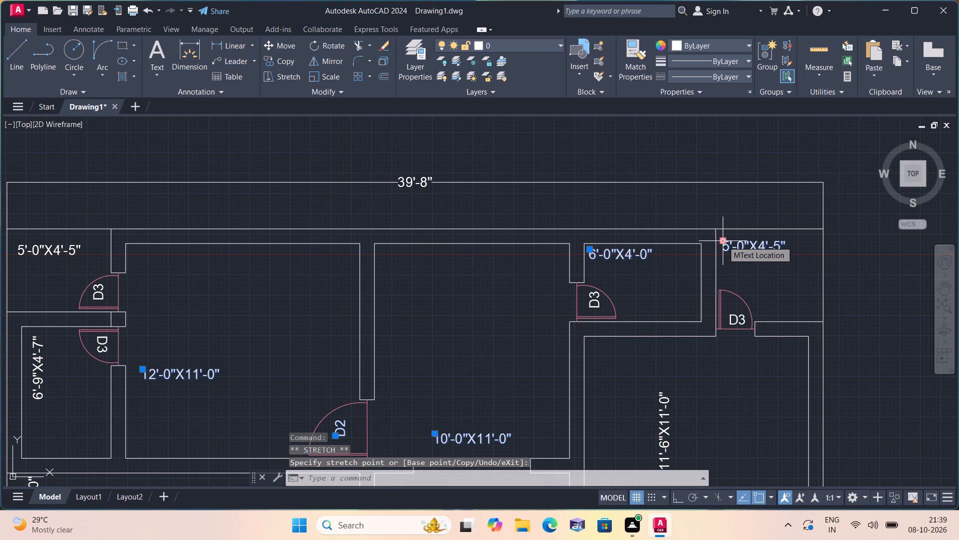
pyautogui.press('Escape')
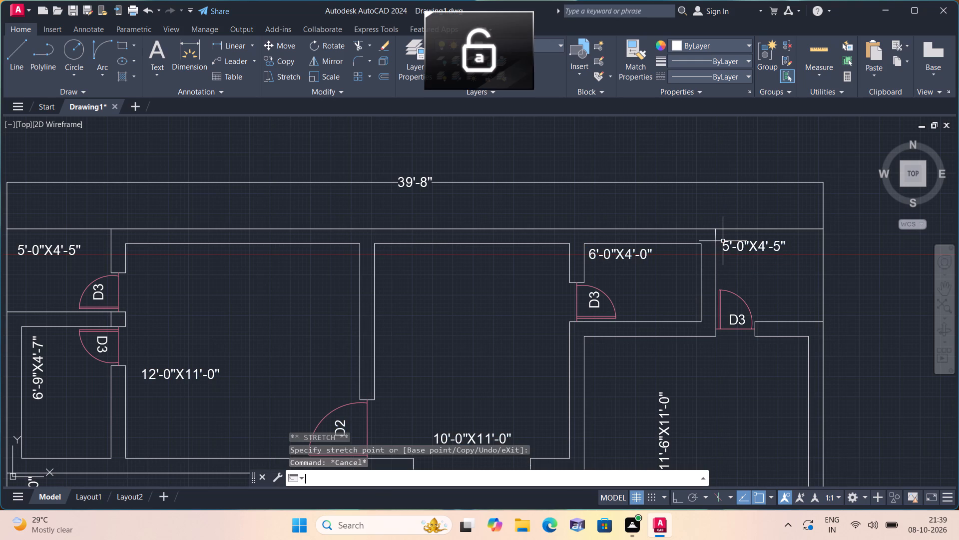
pyautogui.scroll(-1, 718, 260)
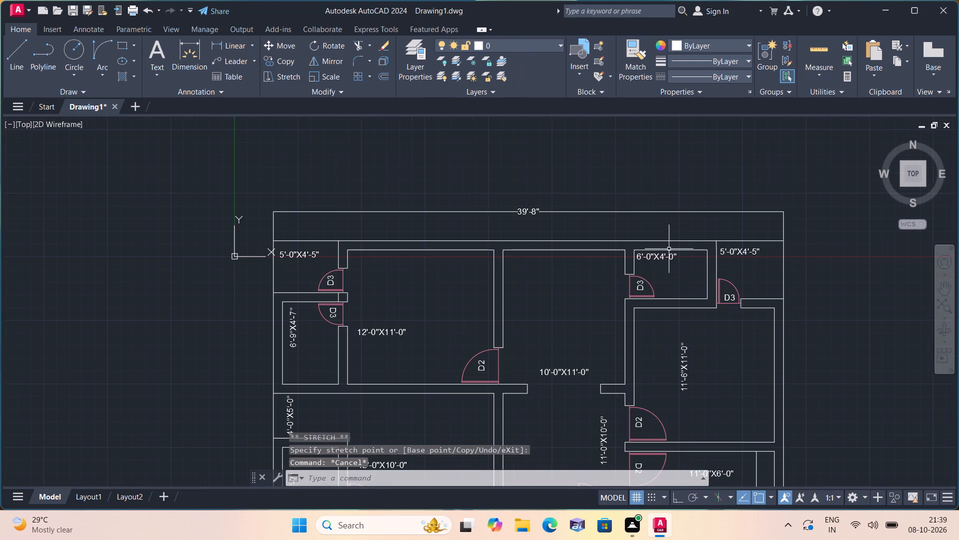
# Open the recent drawing beds_plan.dwg and copy the top-row double bed with two side tables and a patterned rug.
pyautogui.click(14, 3)
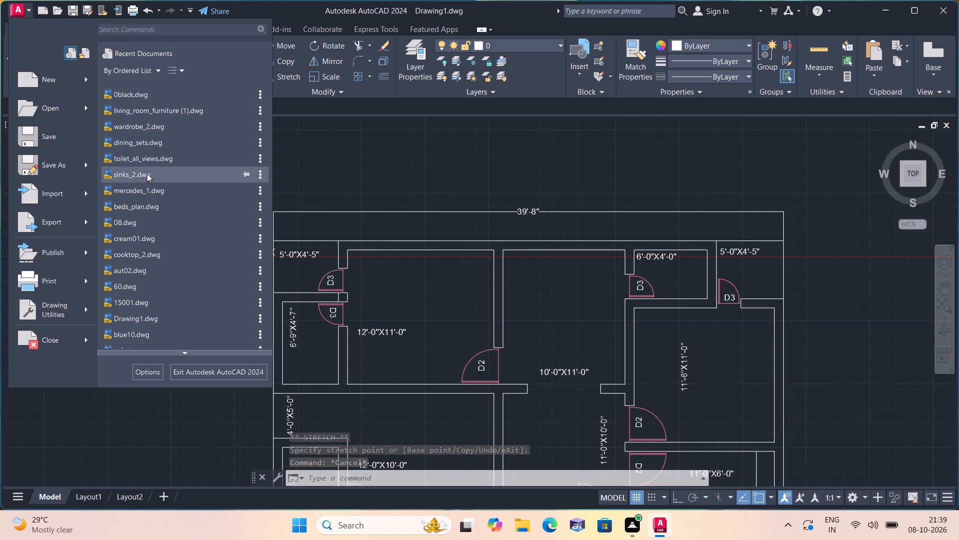
pyautogui.click(156, 206)
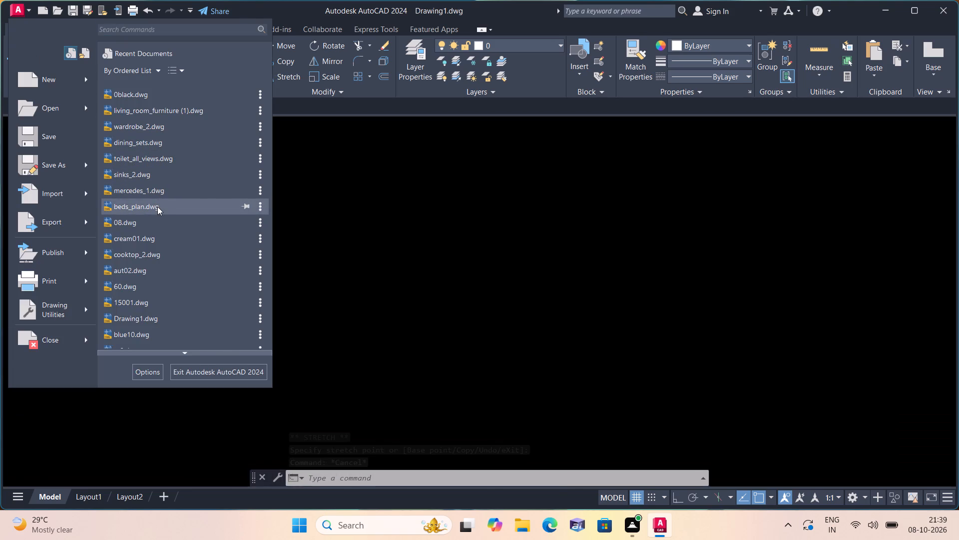
pyautogui.scroll(1, 345, 222)
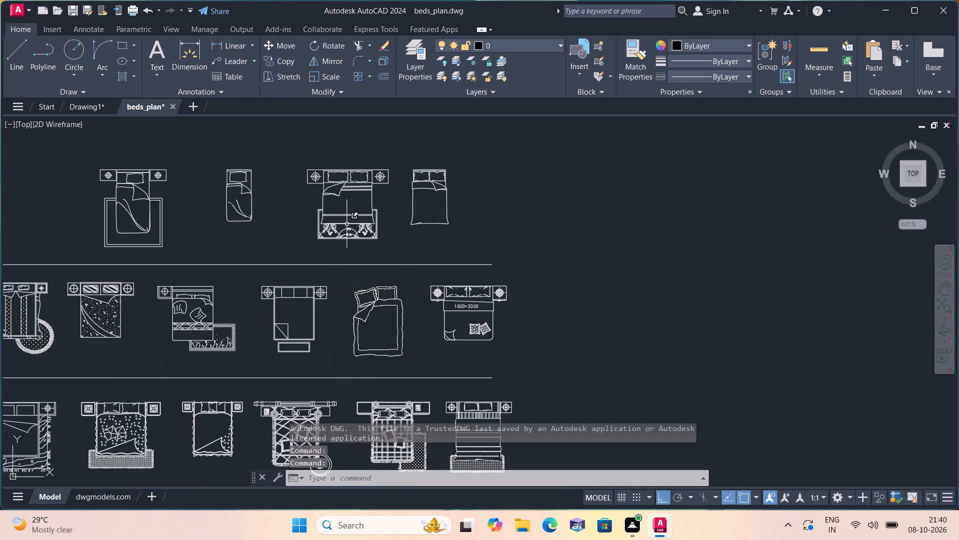
pyautogui.click(385, 248)
pyautogui.click(293, 140)
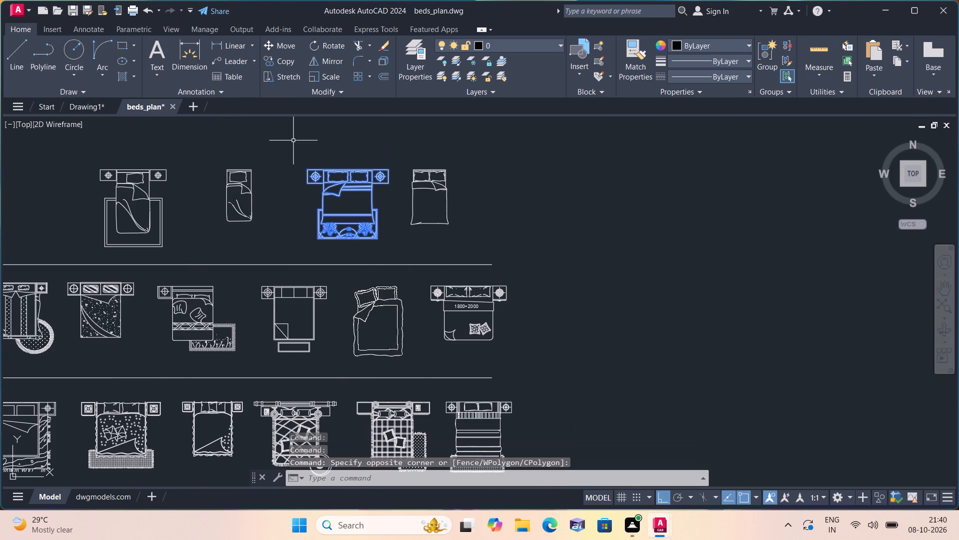
pyautogui.hotkey('ctrl', 'c')
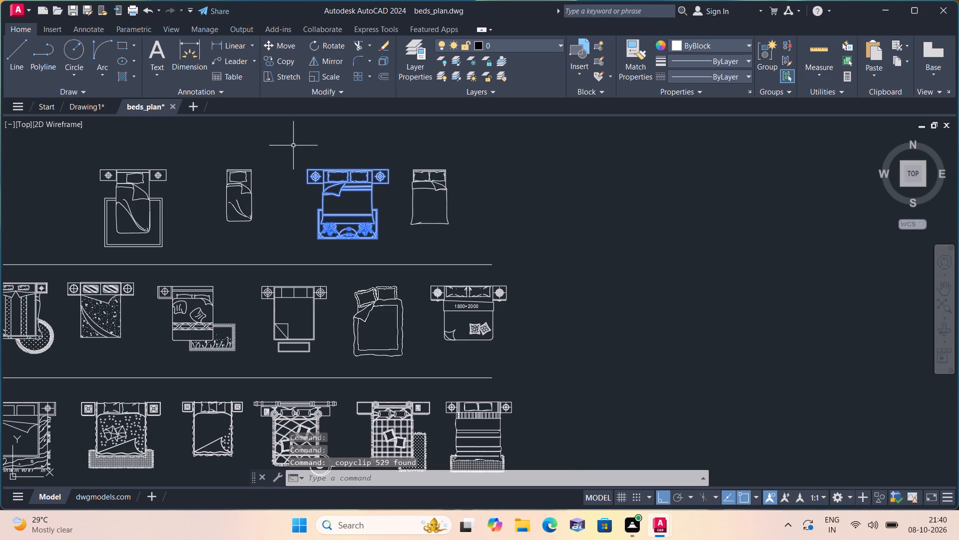
# Paste the copied double bed into Drawing1, in the empty space east of the floor plan.
pyautogui.click(86, 106)
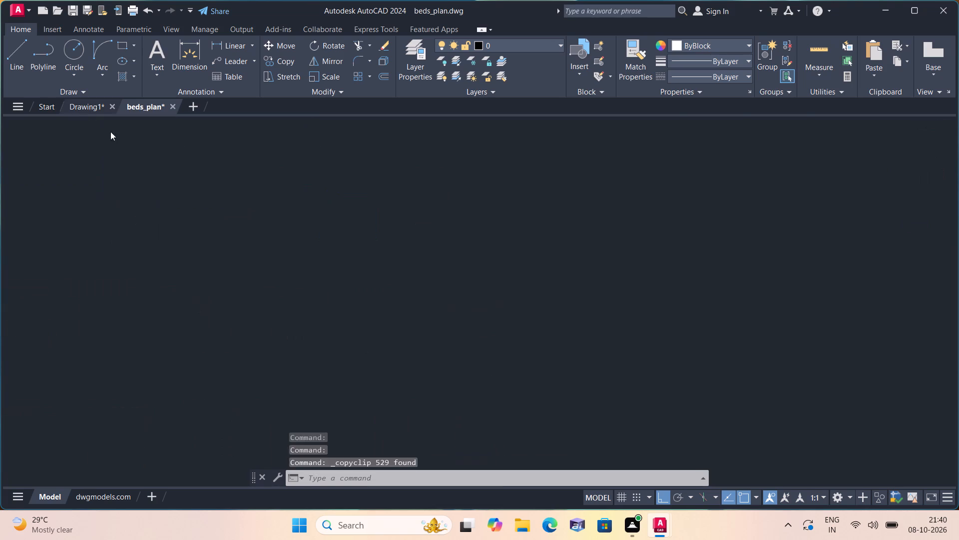
pyautogui.hotkey('ctrl', 'v')
pyautogui.scroll(-5, 243, 208)
pyautogui.click(454, 326)
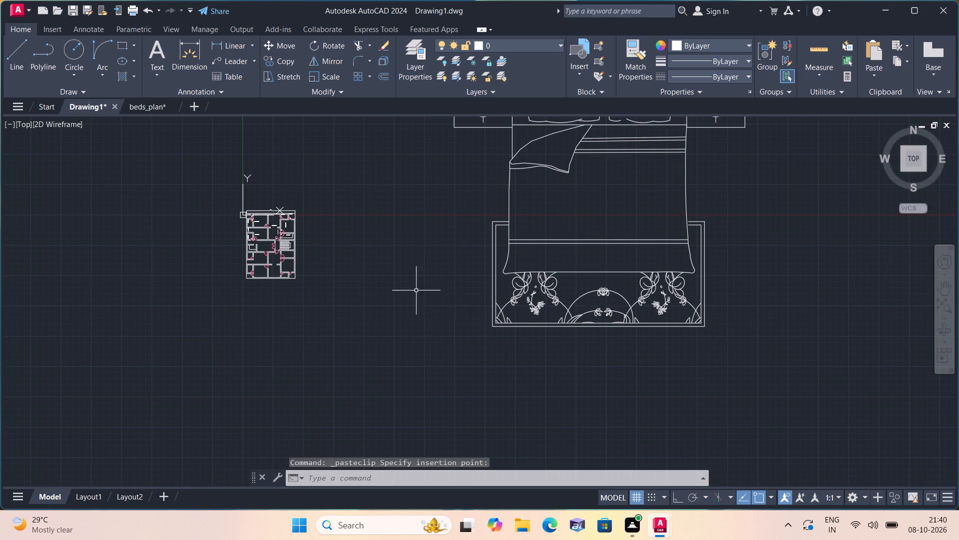
pyautogui.scroll(-1, 386, 278)
# Open living_room_furniture (1).dwg and copy the sofa set with square side tables, two armchairs, square centre table and chaise.
pyautogui.click(17, 6)
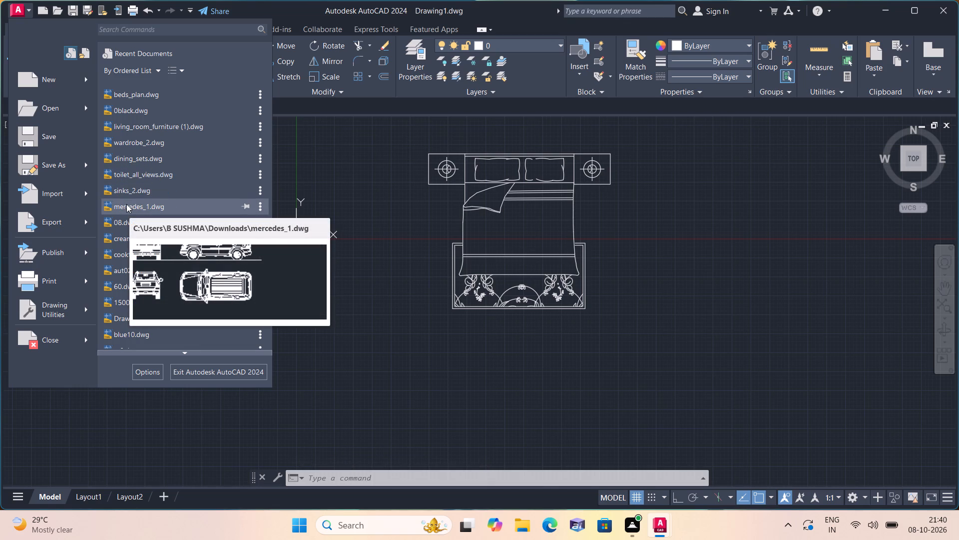
pyautogui.click(153, 127)
pyautogui.scroll(-3, 318, 233)
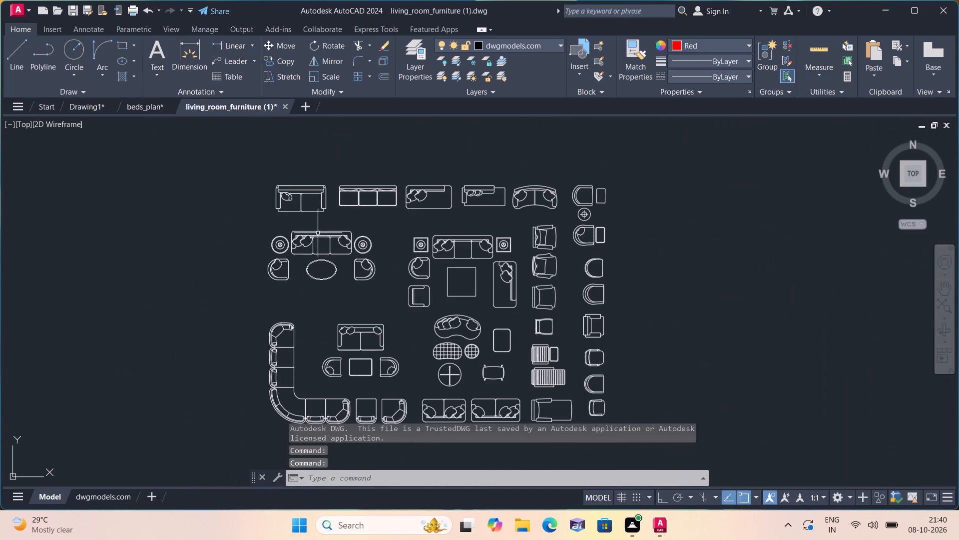
pyautogui.scroll(1, 470, 285)
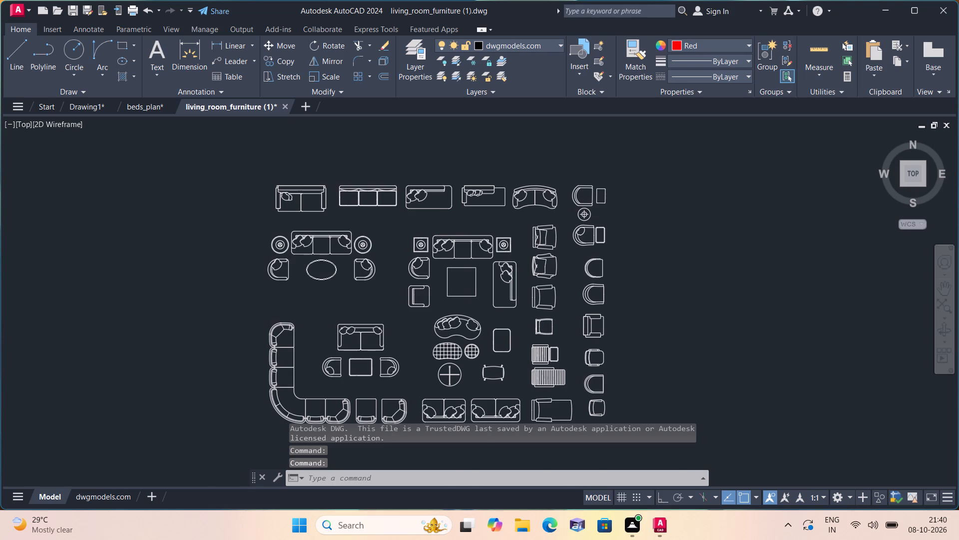
pyautogui.scroll(1, 512, 316)
pyautogui.scroll(-1, 518, 314)
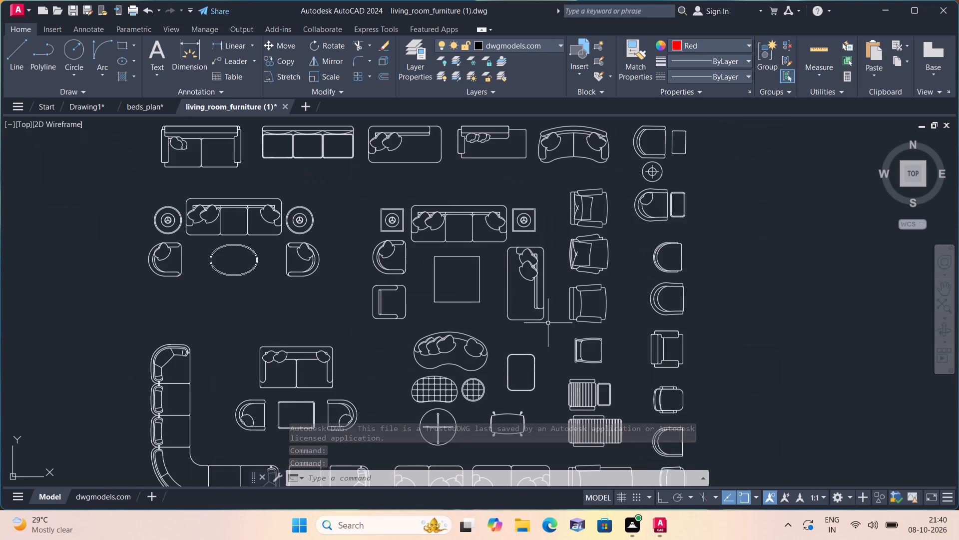
pyautogui.click(556, 330)
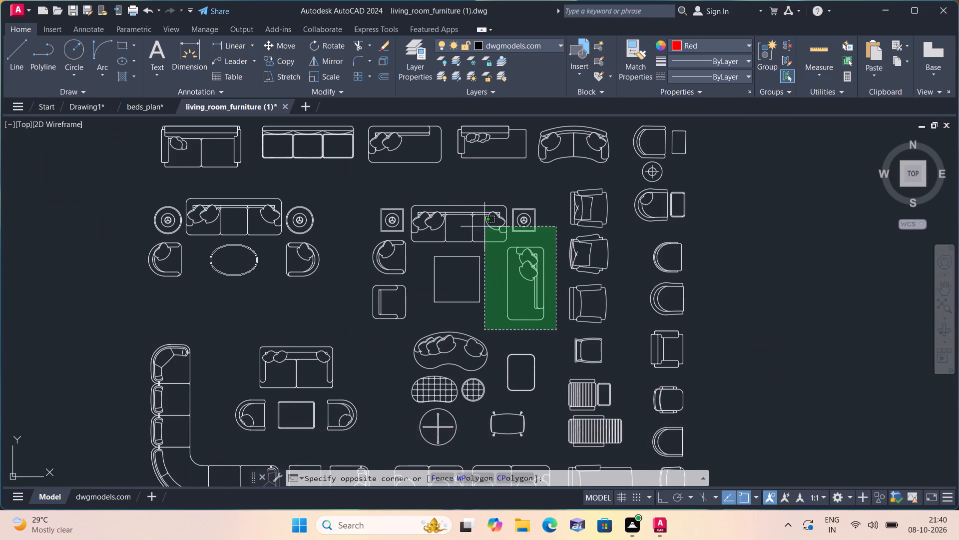
pyautogui.click(477, 206)
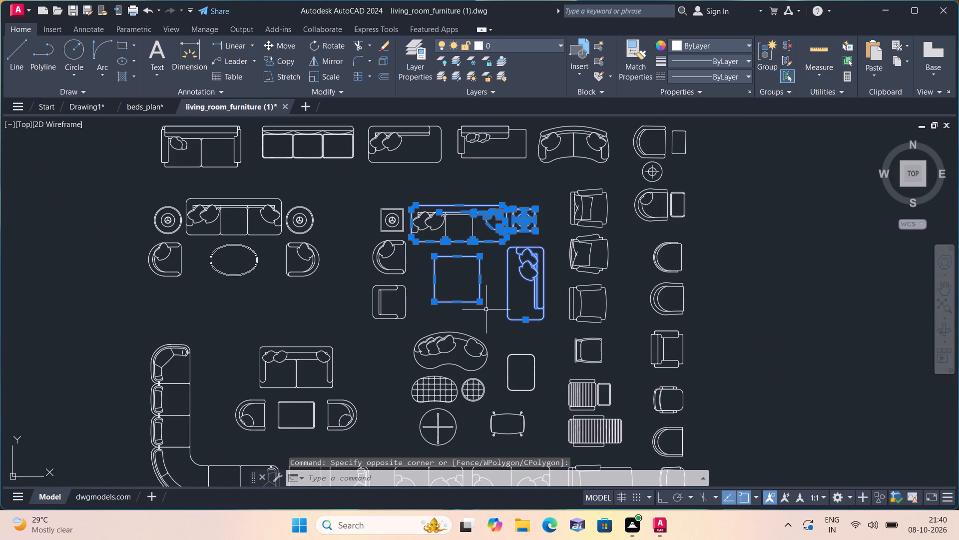
pyautogui.click(486, 312)
pyautogui.click(368, 204)
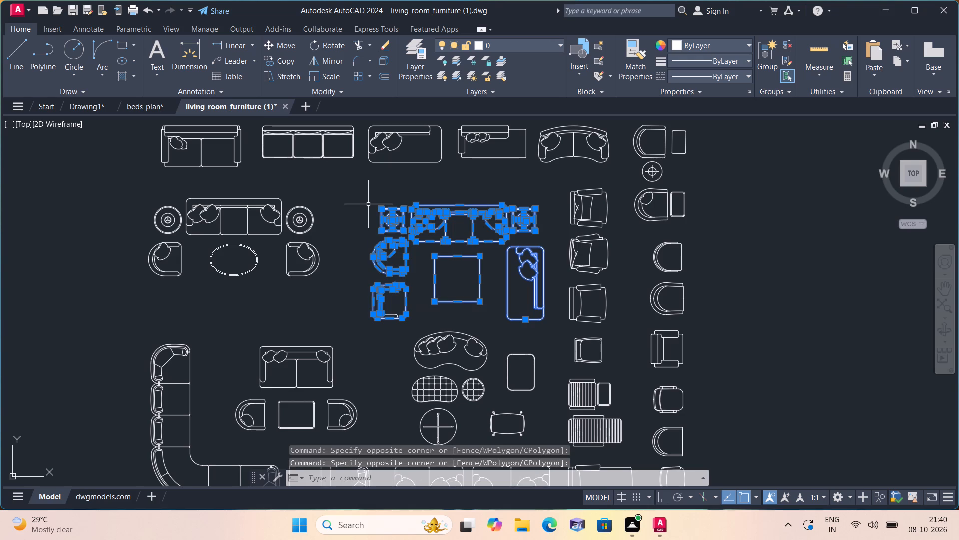
pyautogui.scroll(2, 396, 288)
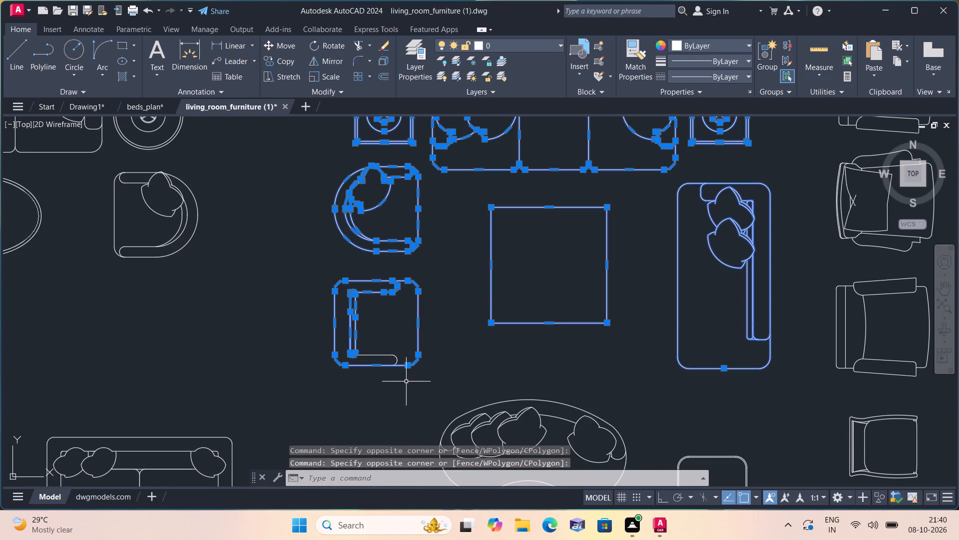
pyautogui.click(407, 384)
pyautogui.click(341, 305)
pyautogui.scroll(-3, 341, 305)
pyautogui.scroll(1, 337, 261)
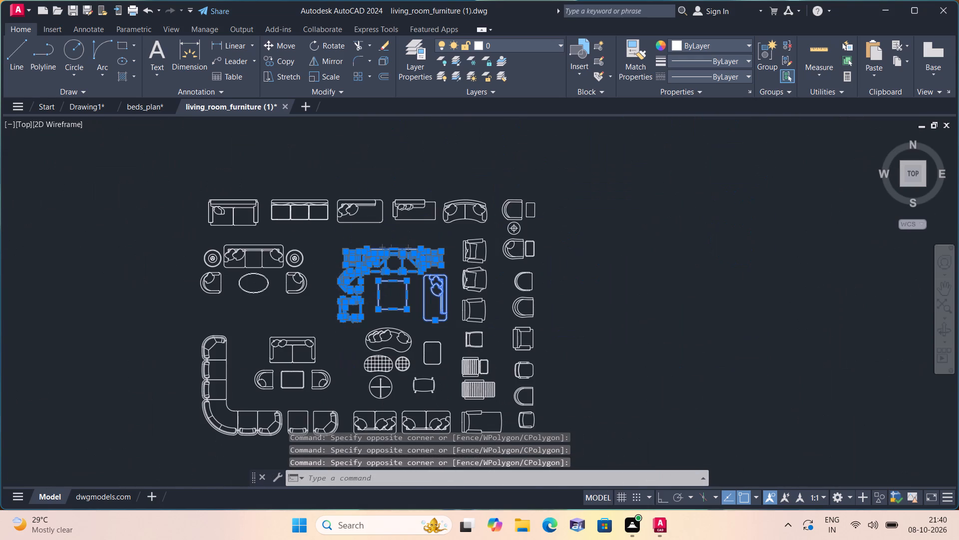
pyautogui.hotkey('ctrl', 'c')
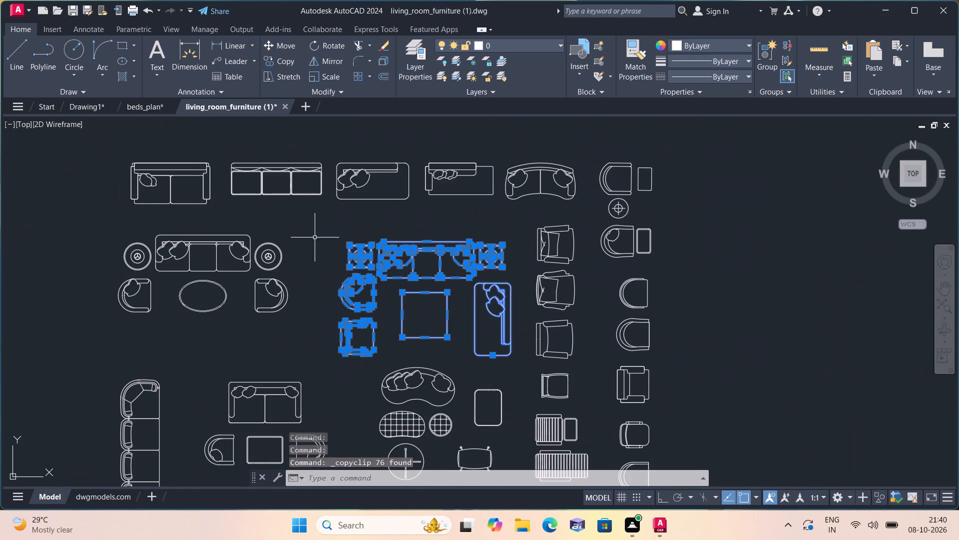
# Paste the copied sofa set into Drawing1, in the empty space west of the floor plan.
pyautogui.click(95, 105)
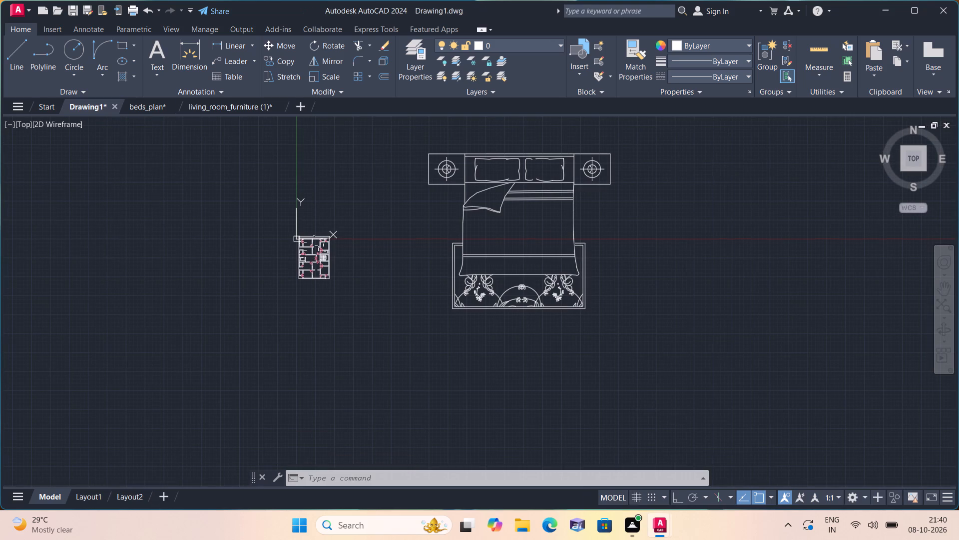
pyautogui.hotkey('ctrl', 'v')
pyautogui.keyDown('ctrl'); pyautogui.scroll(-3, 164, 199); pyautogui.keyUp('ctrl')
pyautogui.scroll(-3, 170, 209)
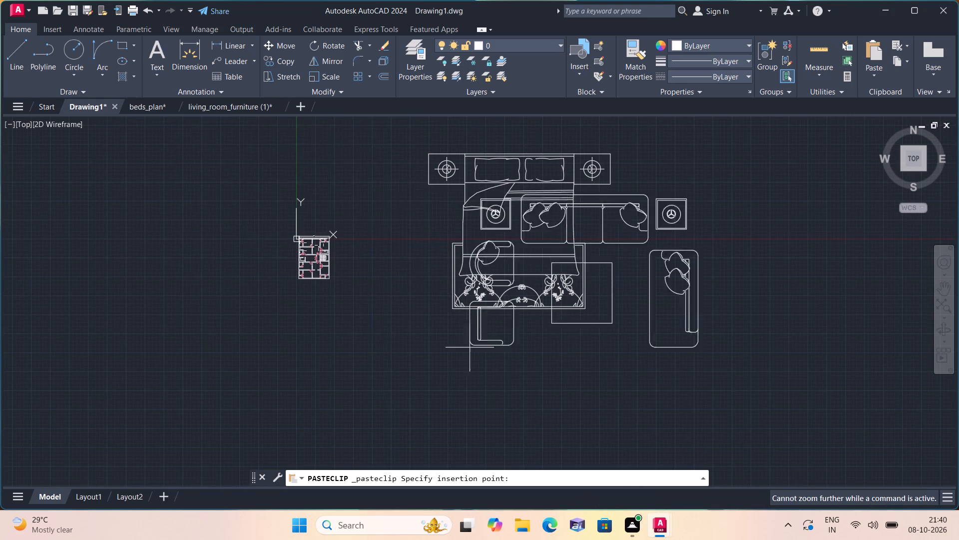
pyautogui.moveTo(481, 336); pyautogui.dragTo(231, 317, button='middle')
pyautogui.scroll(-1, 481, 336)
pyautogui.scroll(-2, 187, 320)
pyautogui.moveTo(451, 303); pyautogui.dragTo(153, 316, button='middle')
pyautogui.scroll(-4, 132, 319)
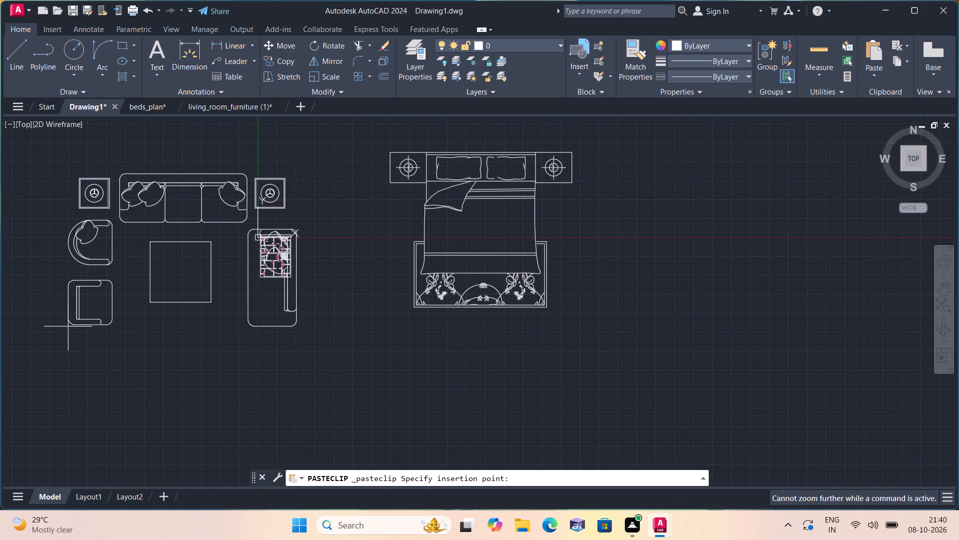
pyautogui.moveTo(5, 314); pyautogui.dragTo(158, 321, button='middle')
pyautogui.scroll(-1, 14, 311)
pyautogui.click(115, 310)
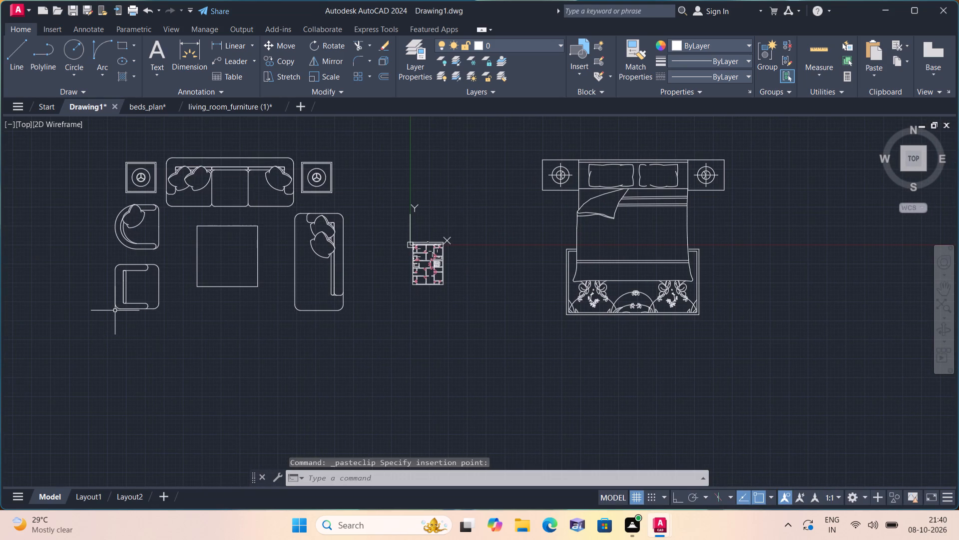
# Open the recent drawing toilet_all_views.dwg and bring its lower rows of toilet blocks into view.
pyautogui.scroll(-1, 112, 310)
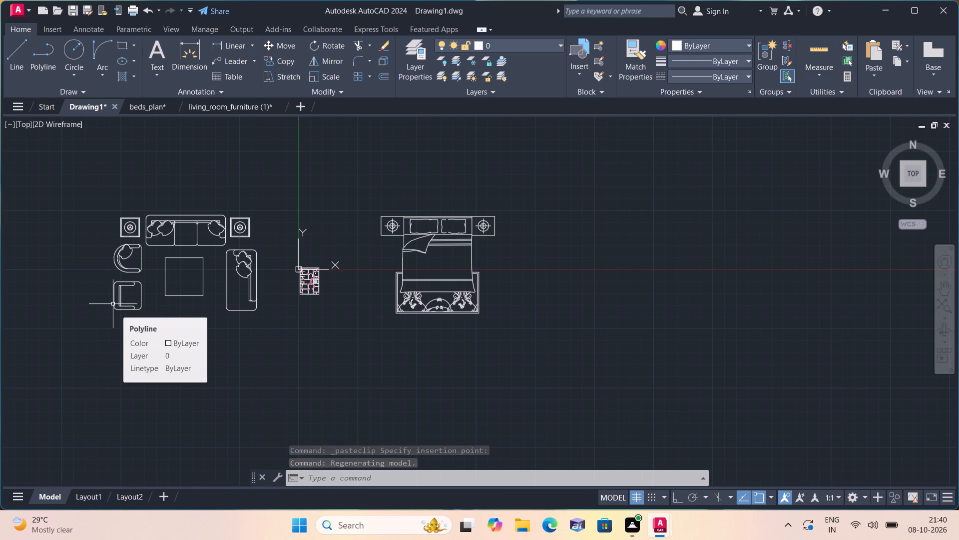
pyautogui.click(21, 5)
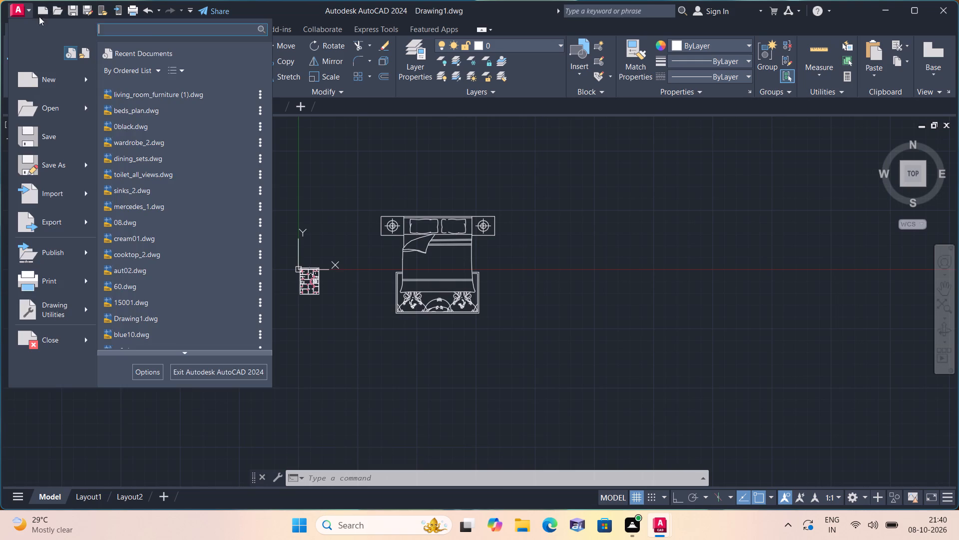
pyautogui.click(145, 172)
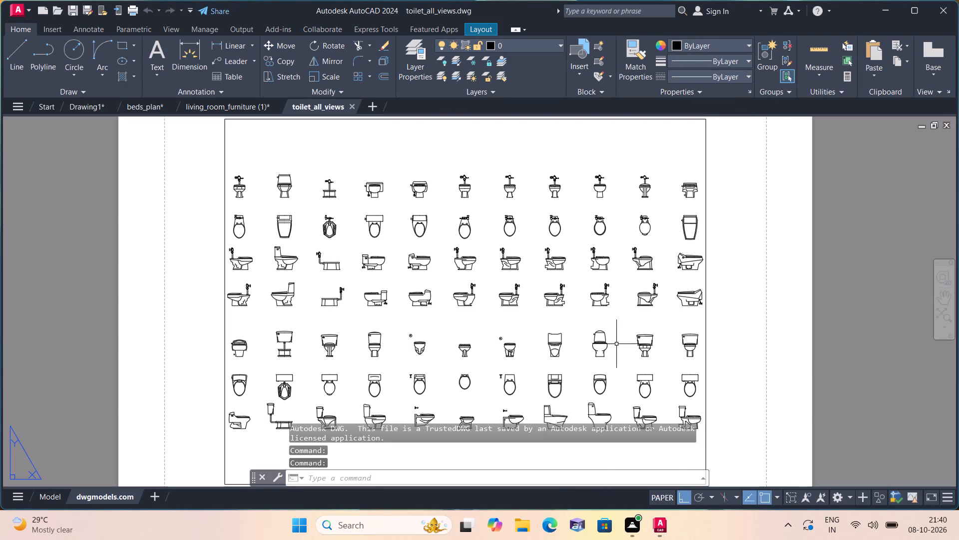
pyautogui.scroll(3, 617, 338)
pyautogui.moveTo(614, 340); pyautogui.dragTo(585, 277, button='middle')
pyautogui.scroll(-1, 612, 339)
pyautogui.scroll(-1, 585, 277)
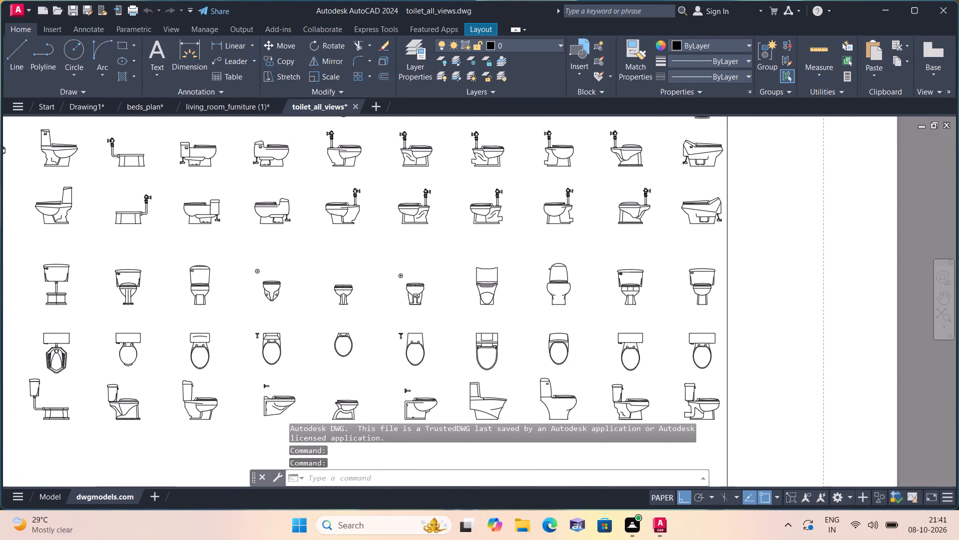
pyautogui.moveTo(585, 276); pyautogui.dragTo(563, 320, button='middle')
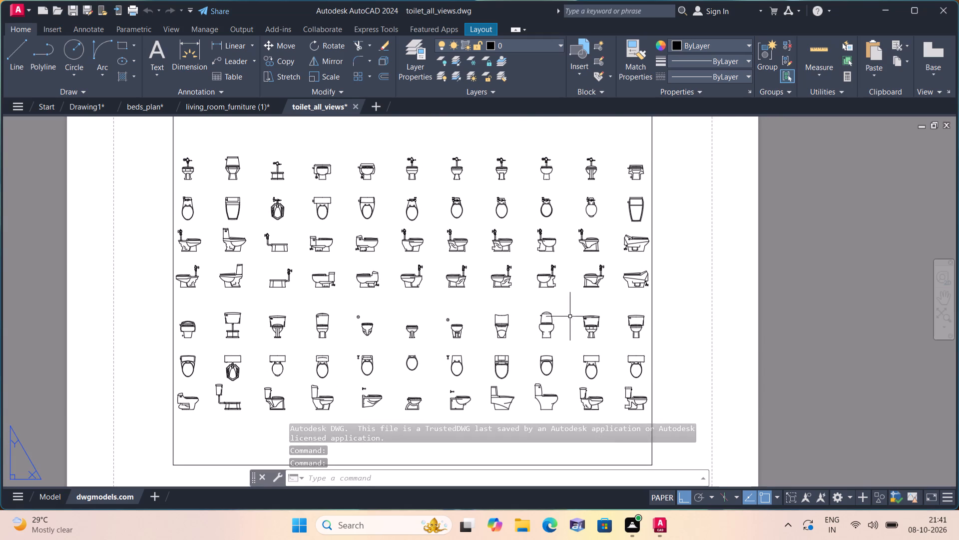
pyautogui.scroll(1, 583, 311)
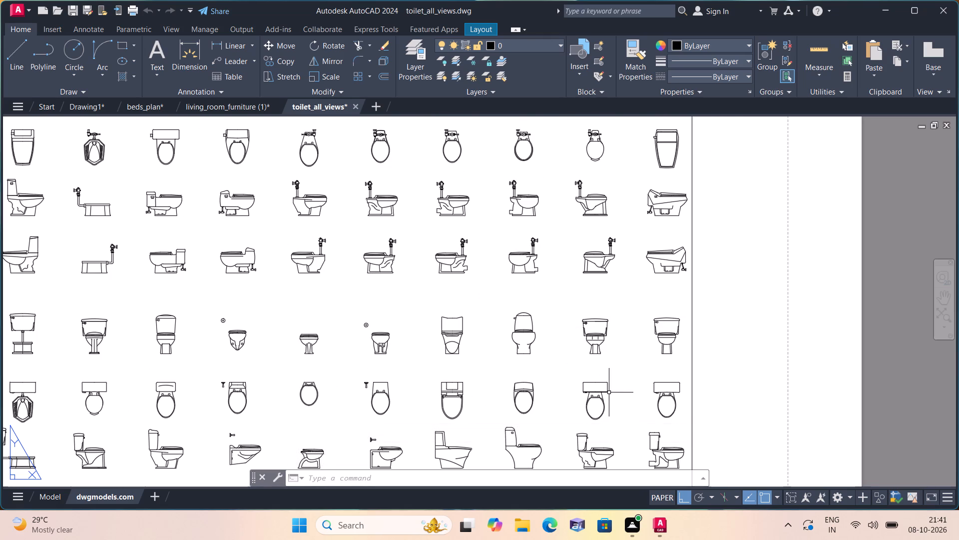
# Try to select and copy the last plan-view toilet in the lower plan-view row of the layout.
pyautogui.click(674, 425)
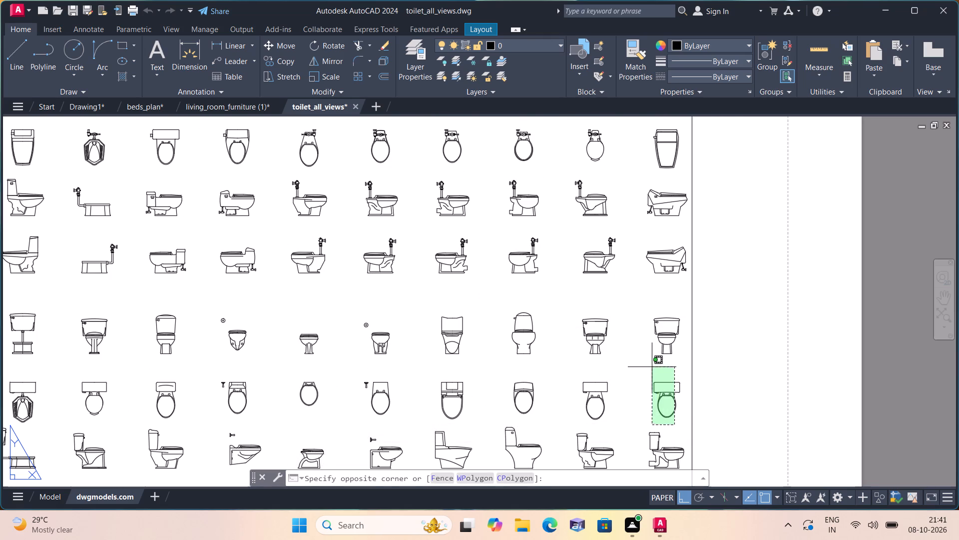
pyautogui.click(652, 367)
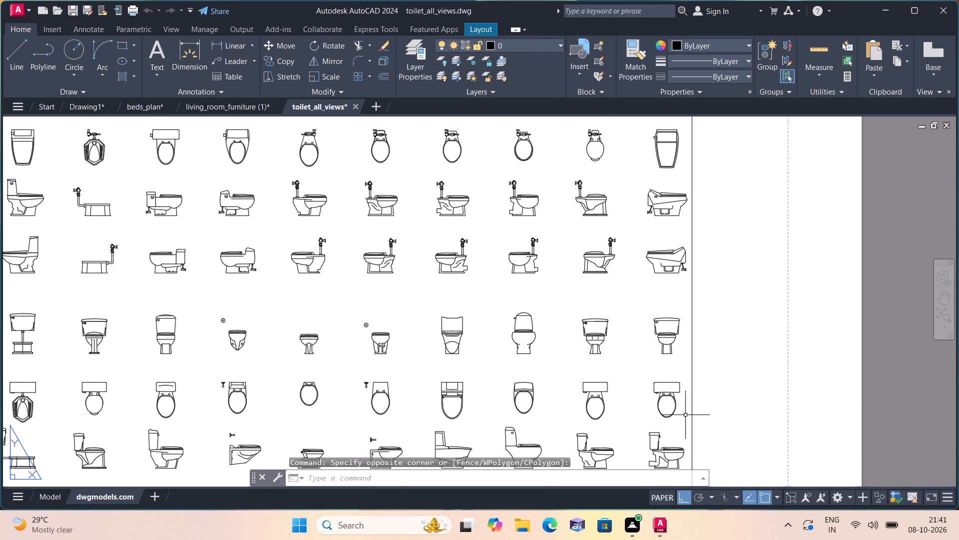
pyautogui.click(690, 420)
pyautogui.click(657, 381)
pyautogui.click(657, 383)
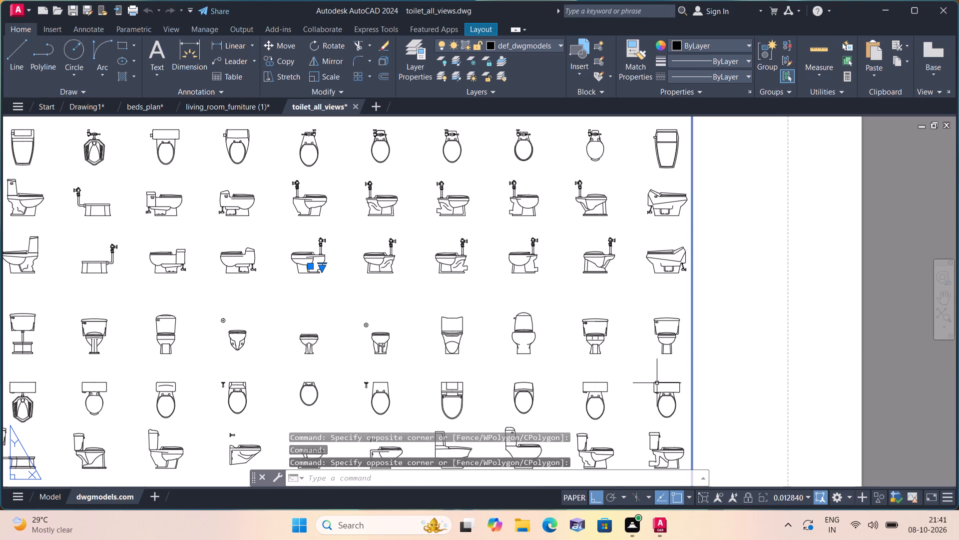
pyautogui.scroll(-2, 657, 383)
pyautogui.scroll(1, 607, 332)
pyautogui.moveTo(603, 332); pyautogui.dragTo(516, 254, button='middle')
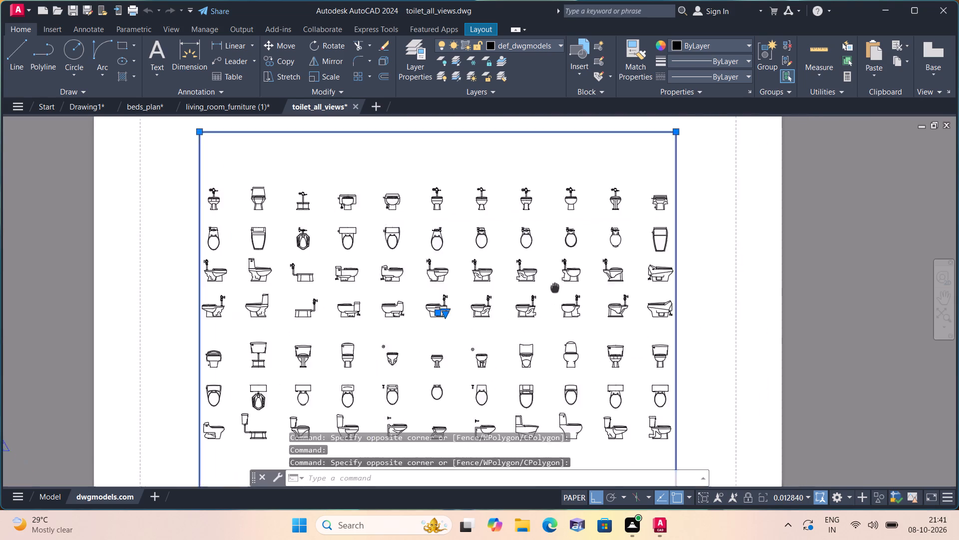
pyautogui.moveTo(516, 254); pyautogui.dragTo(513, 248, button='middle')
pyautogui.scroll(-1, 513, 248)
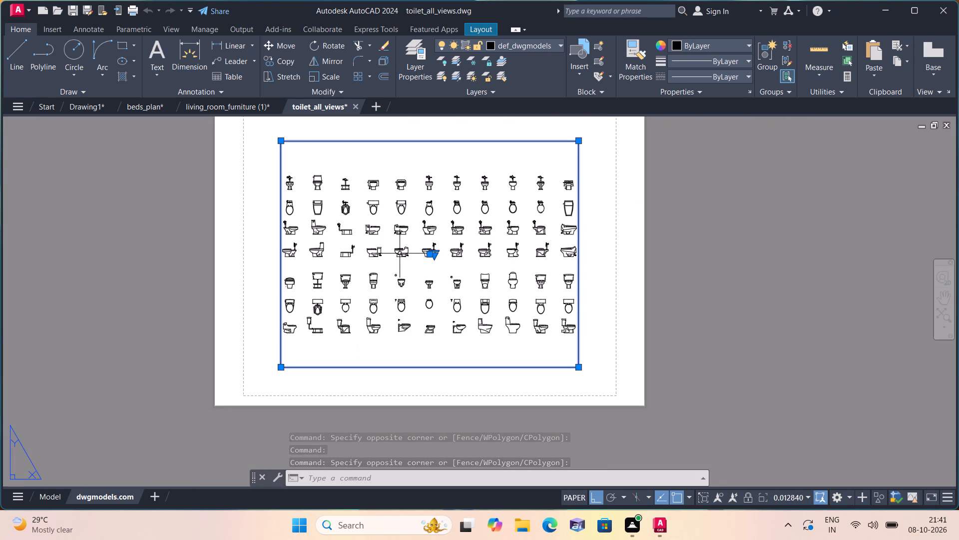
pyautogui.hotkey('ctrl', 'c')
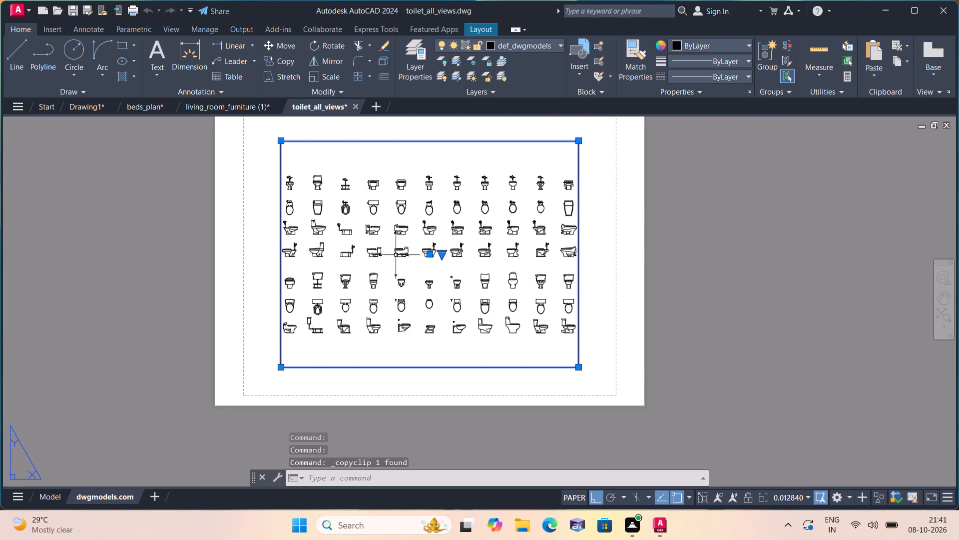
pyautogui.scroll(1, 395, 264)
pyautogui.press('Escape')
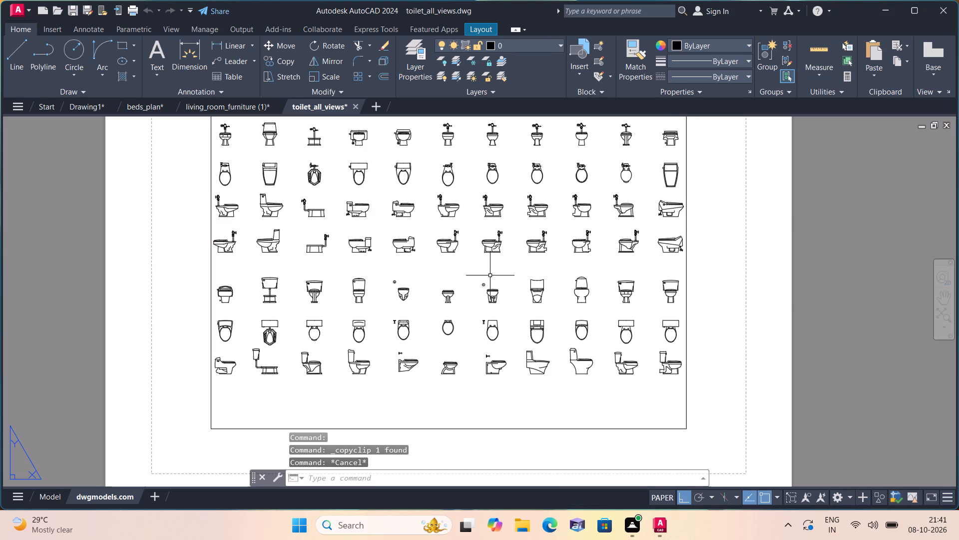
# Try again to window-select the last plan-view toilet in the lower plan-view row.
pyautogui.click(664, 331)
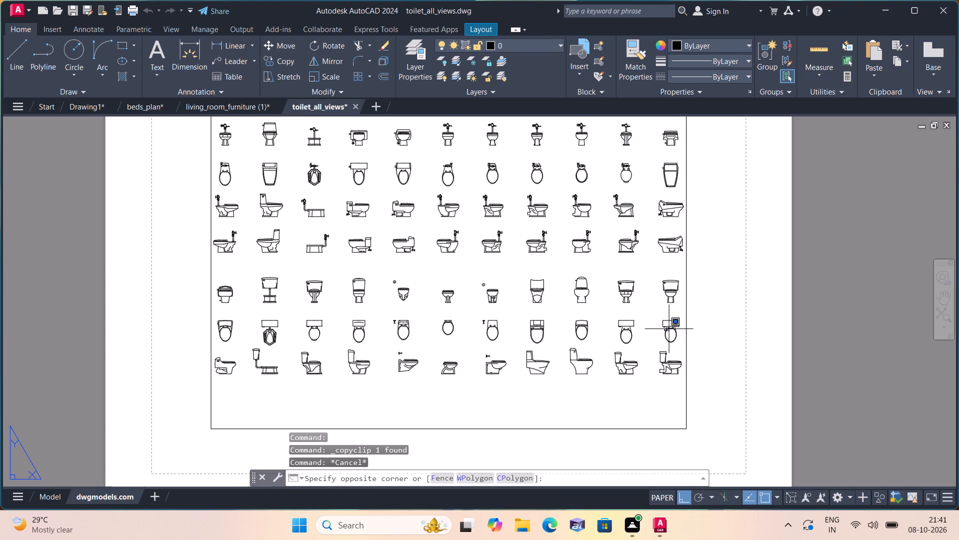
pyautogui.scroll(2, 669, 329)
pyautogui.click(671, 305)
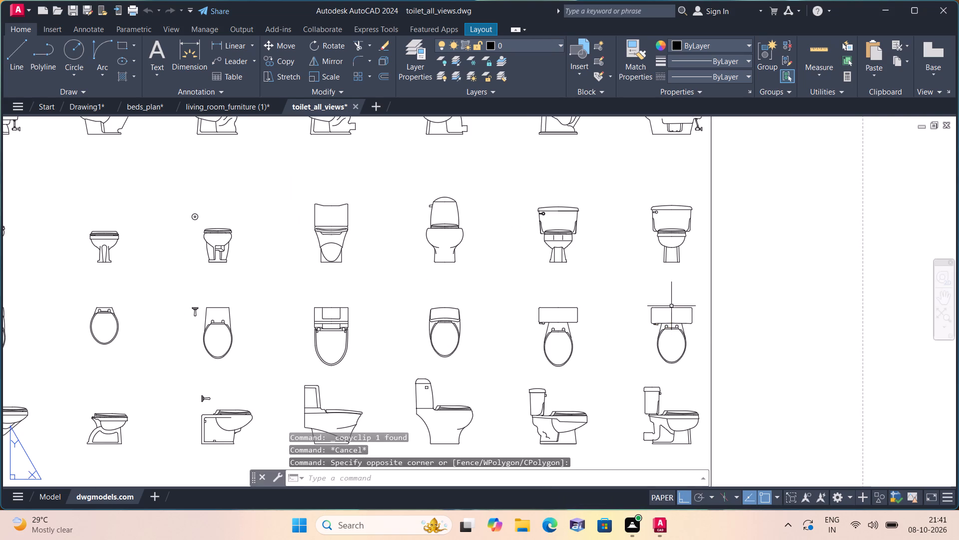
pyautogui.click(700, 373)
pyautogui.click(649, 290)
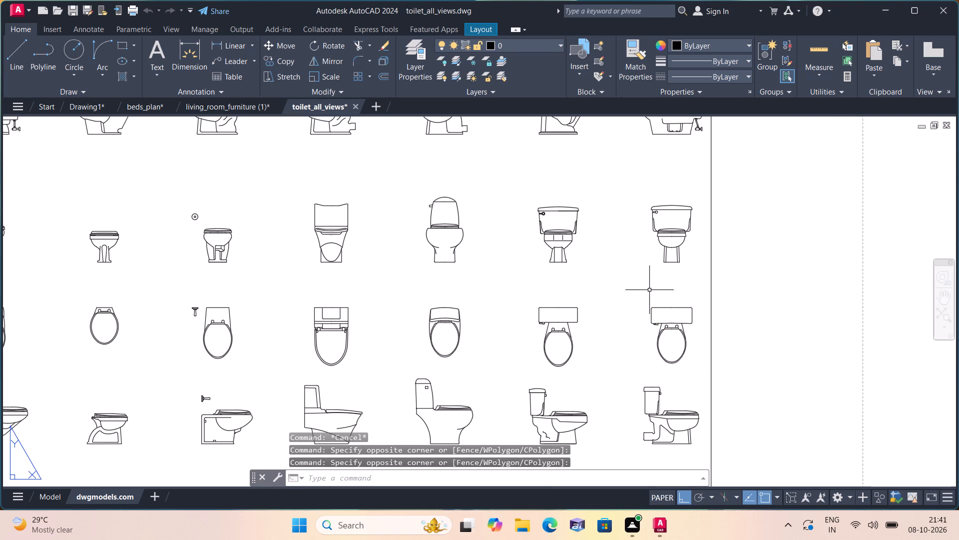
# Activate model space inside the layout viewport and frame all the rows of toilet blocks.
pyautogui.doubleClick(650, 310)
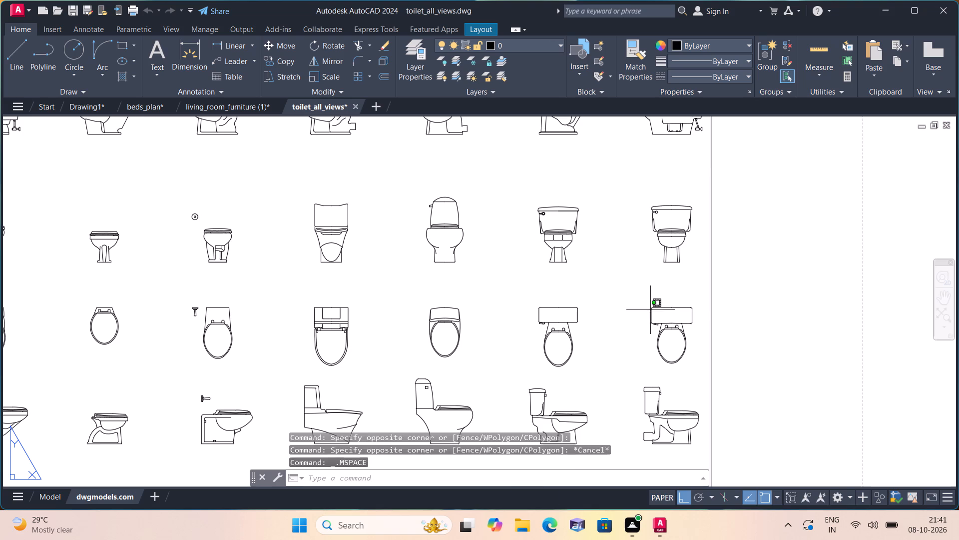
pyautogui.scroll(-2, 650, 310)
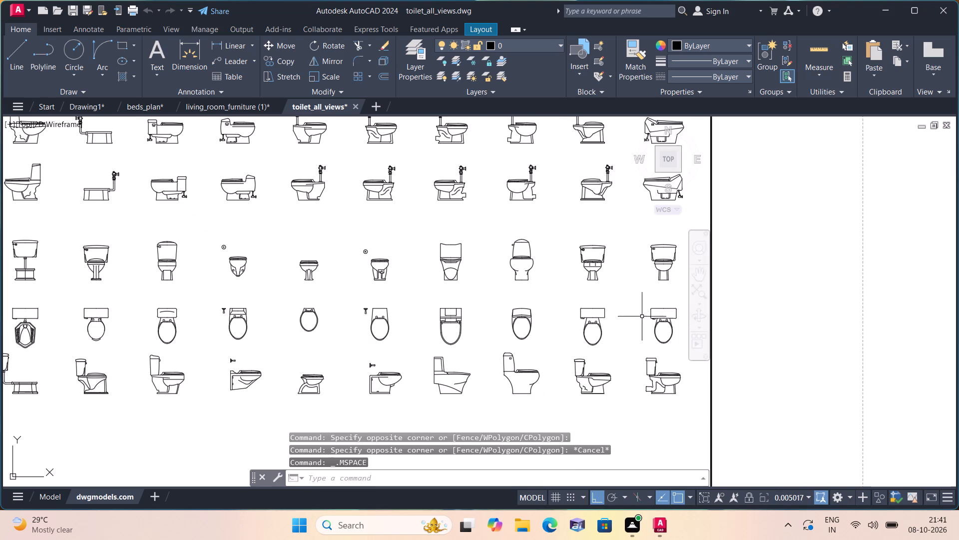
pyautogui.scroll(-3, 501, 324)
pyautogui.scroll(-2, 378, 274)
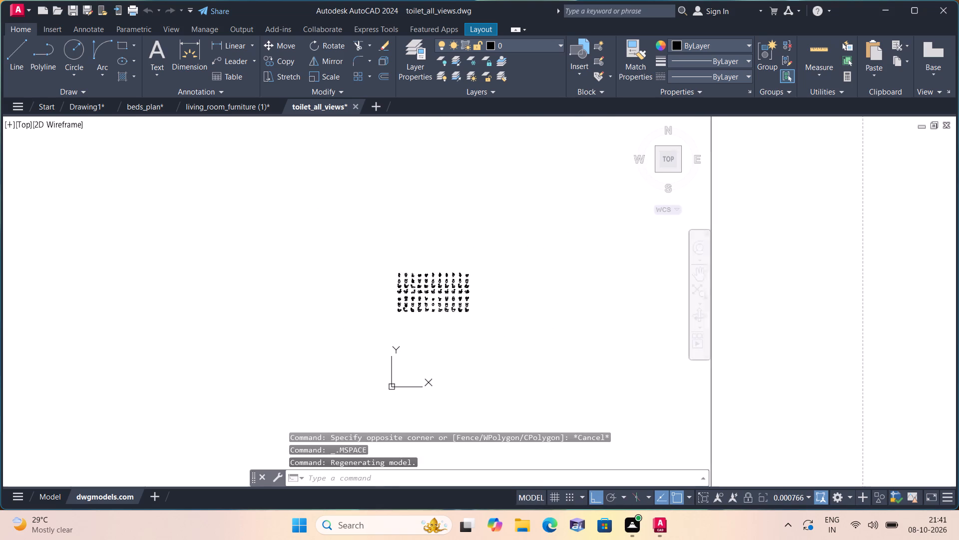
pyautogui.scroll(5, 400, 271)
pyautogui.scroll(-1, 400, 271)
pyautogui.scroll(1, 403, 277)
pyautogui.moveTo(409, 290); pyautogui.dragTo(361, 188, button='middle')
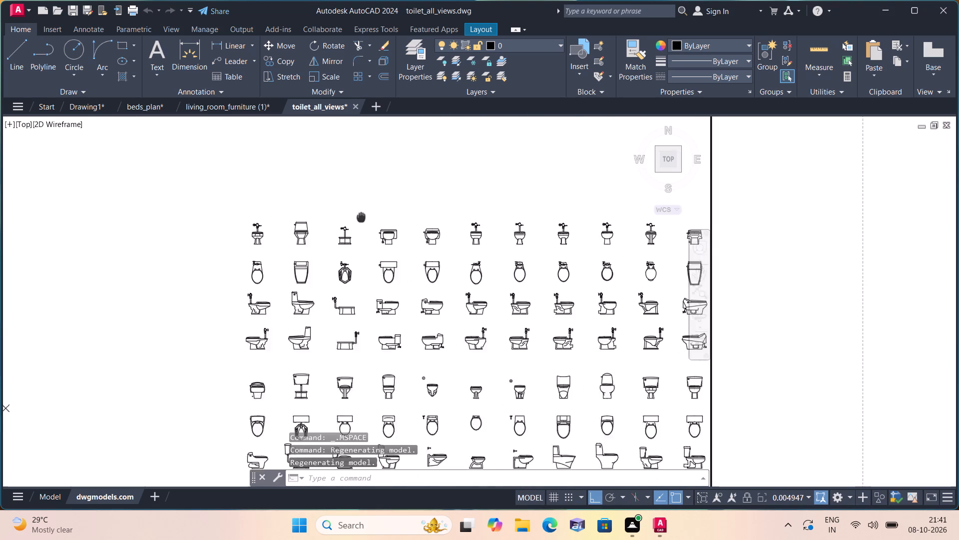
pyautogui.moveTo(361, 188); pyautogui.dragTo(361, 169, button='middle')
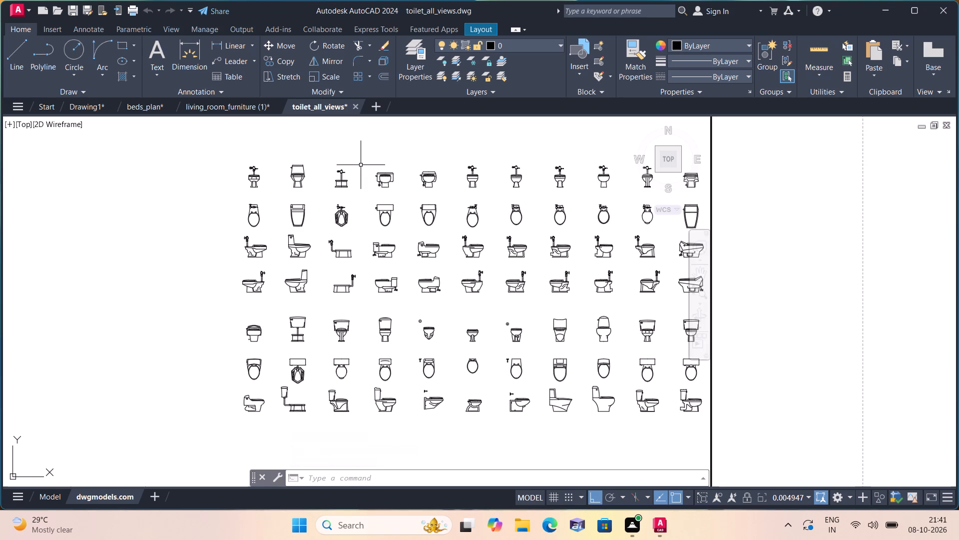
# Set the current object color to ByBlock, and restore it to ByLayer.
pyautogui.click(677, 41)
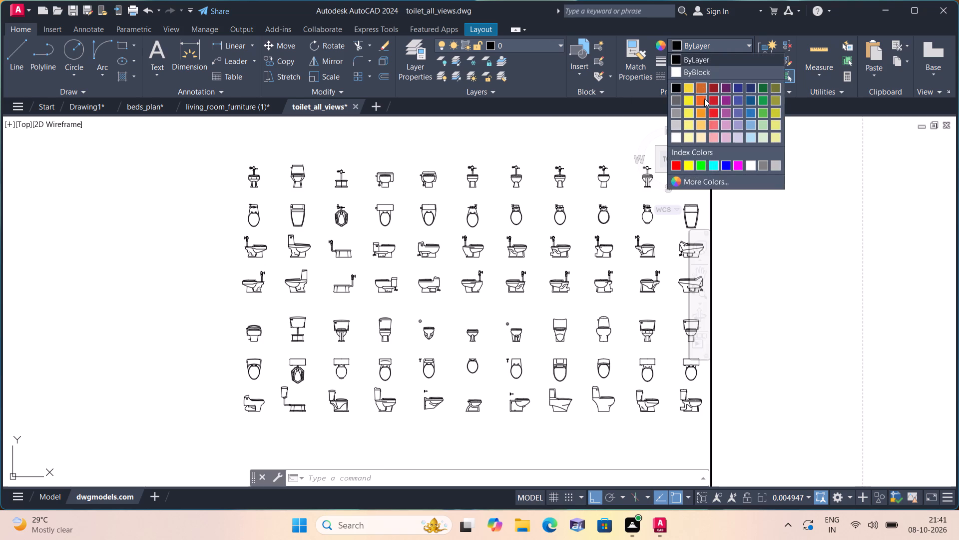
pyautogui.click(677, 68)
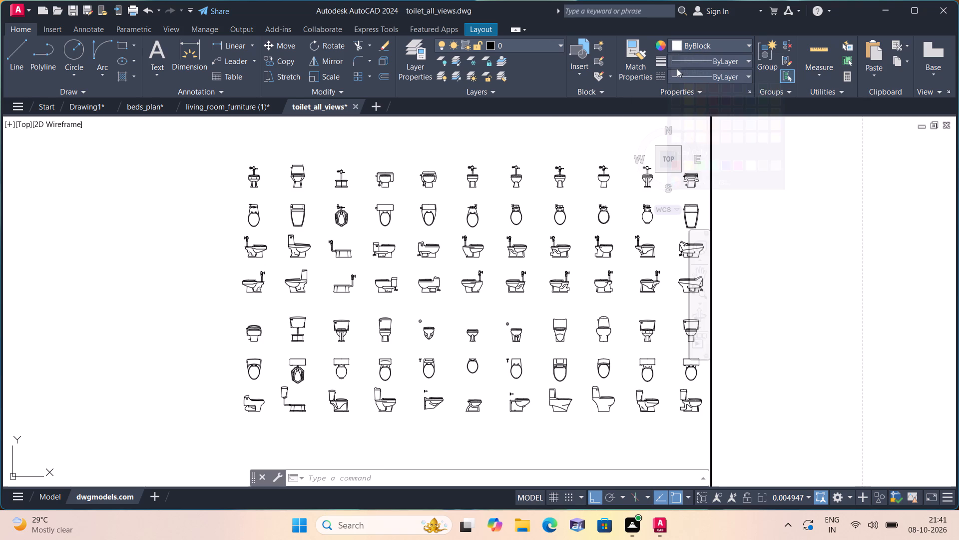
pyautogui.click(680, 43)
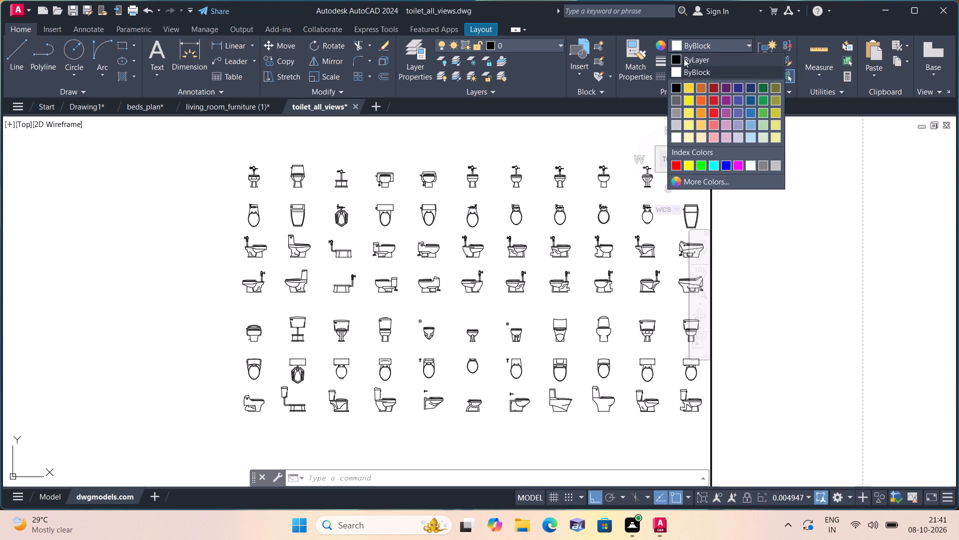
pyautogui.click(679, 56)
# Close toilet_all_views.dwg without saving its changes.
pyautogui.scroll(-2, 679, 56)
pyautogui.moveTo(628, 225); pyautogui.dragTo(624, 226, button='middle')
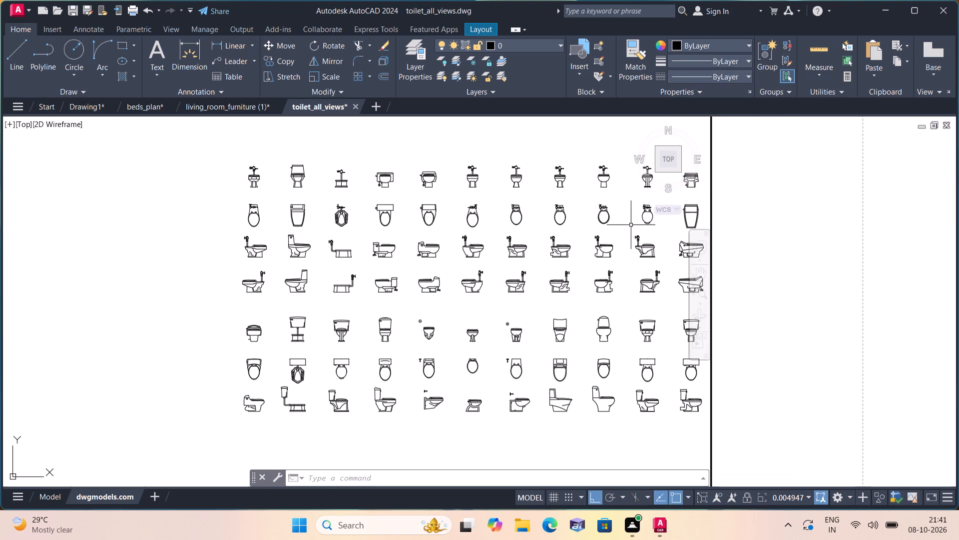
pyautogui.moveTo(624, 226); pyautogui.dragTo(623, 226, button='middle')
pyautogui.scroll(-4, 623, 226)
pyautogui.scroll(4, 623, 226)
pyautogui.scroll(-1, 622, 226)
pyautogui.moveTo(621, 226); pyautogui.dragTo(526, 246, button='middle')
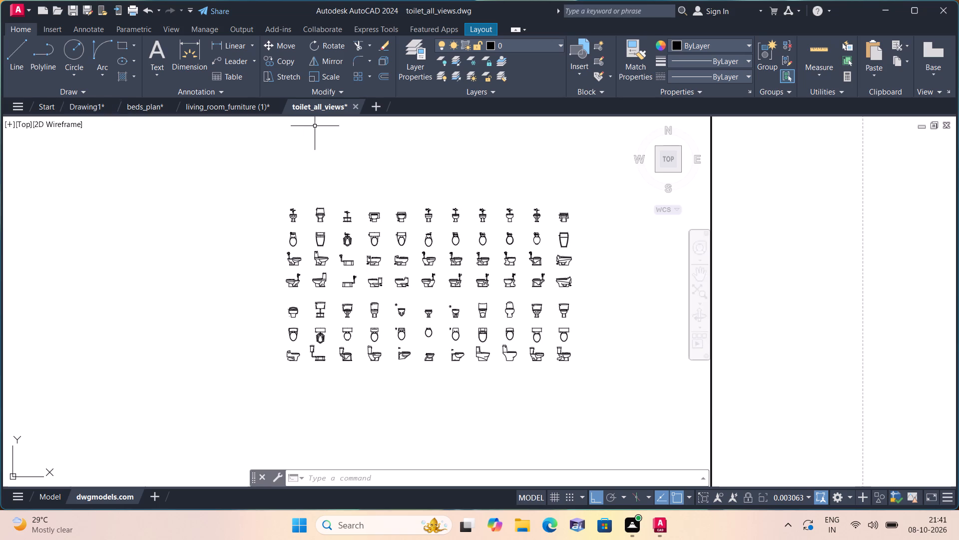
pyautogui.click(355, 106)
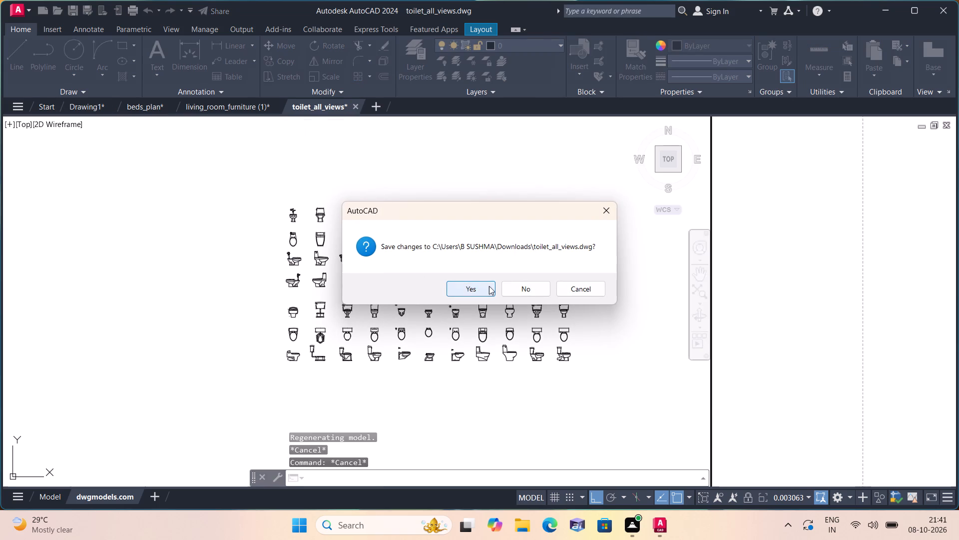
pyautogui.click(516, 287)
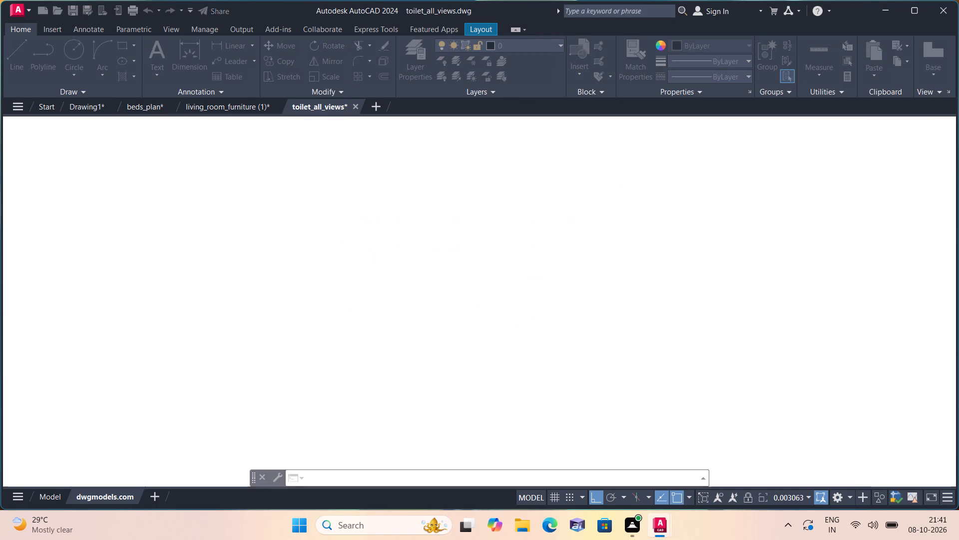
# Open the recent drawing green.dwg to check its floor plan, and close it again.
pyautogui.scroll(-1, 415, 271)
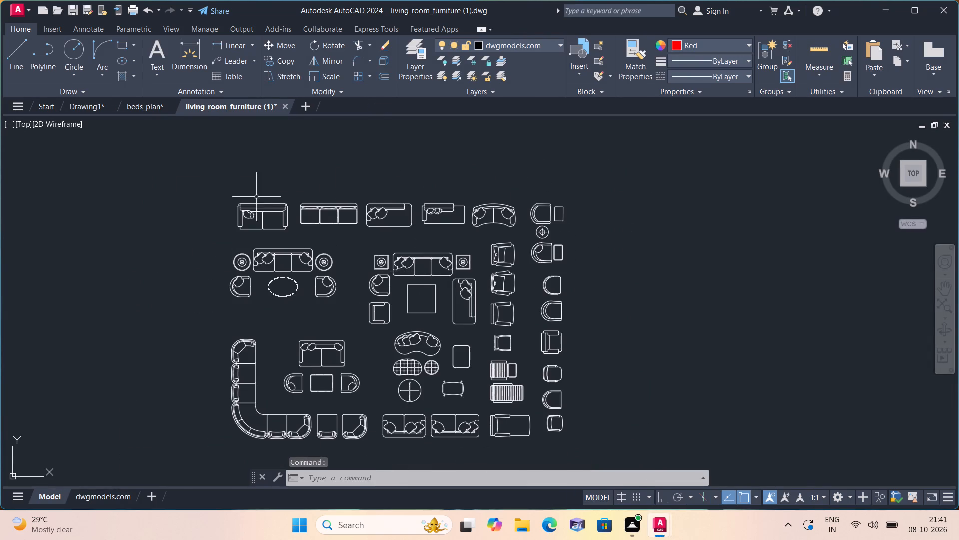
pyautogui.click(19, 10)
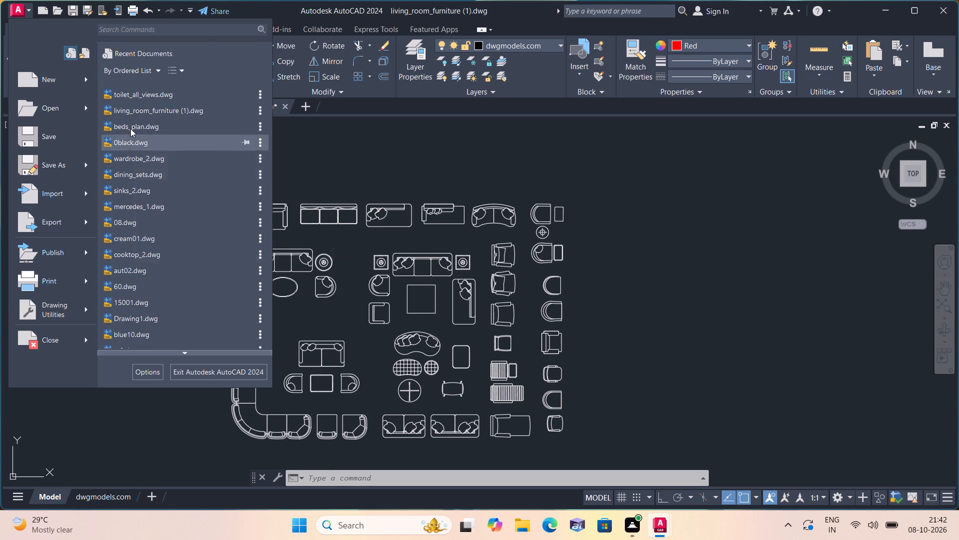
pyautogui.scroll(-2, 133, 149)
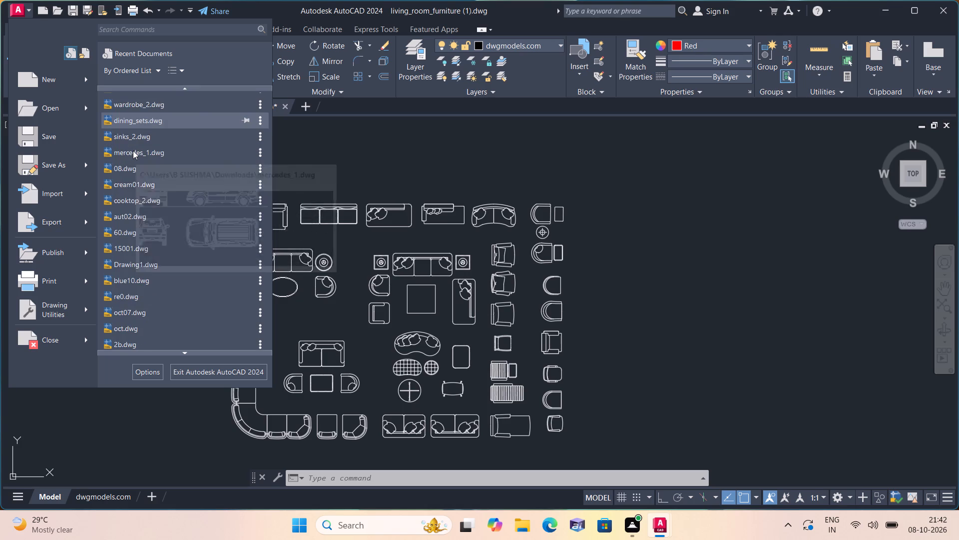
pyautogui.scroll(-3, 133, 150)
pyautogui.scroll(1, 133, 150)
pyautogui.scroll(-1, 153, 272)
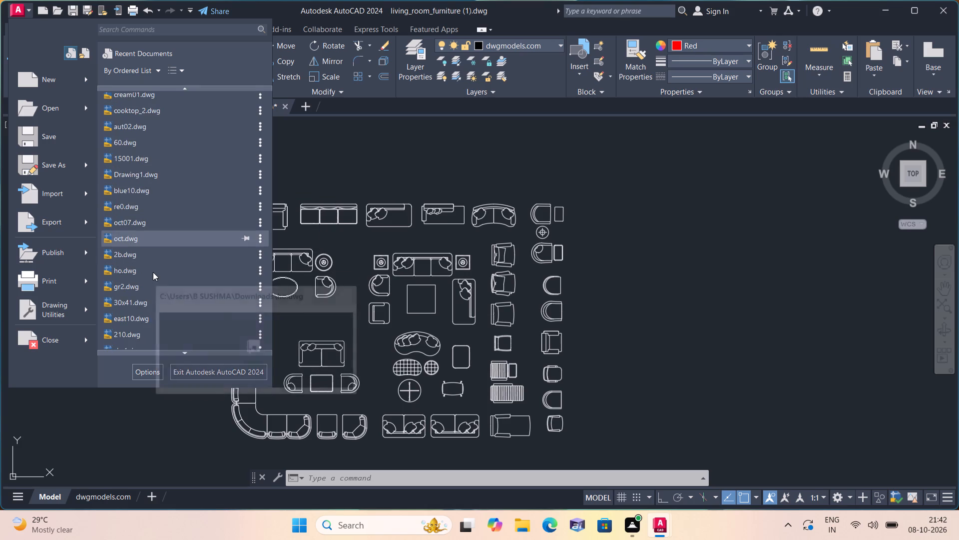
pyautogui.scroll(-5, 153, 272)
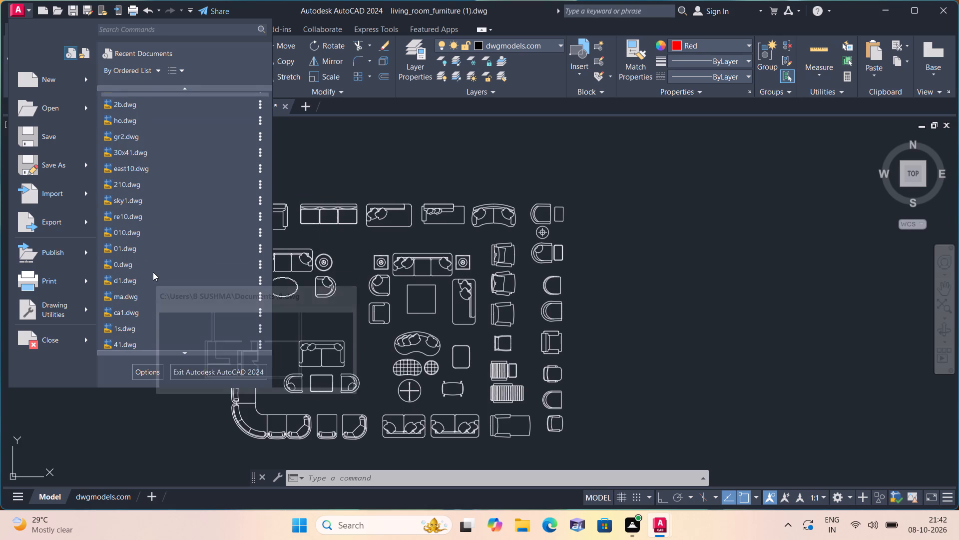
pyautogui.scroll(-5, 153, 272)
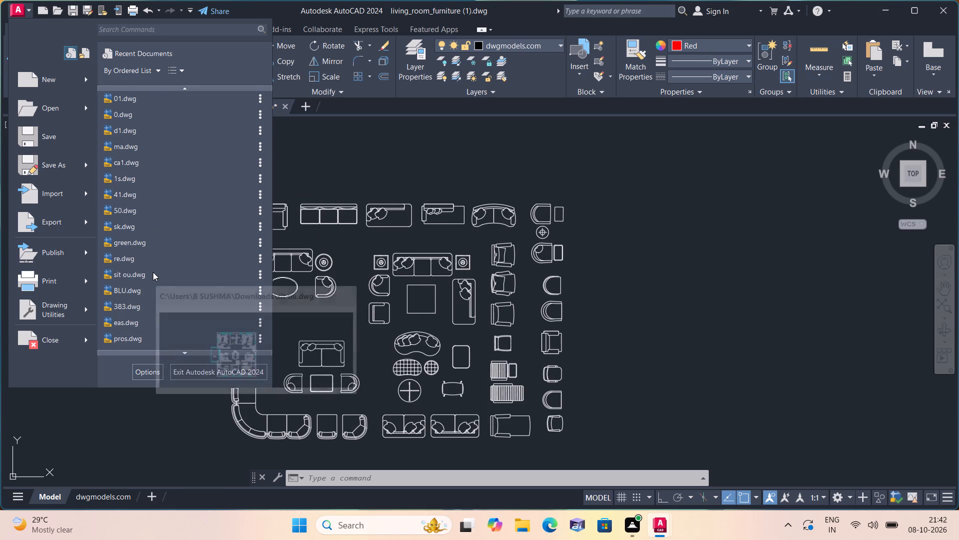
pyautogui.scroll(-1, 153, 272)
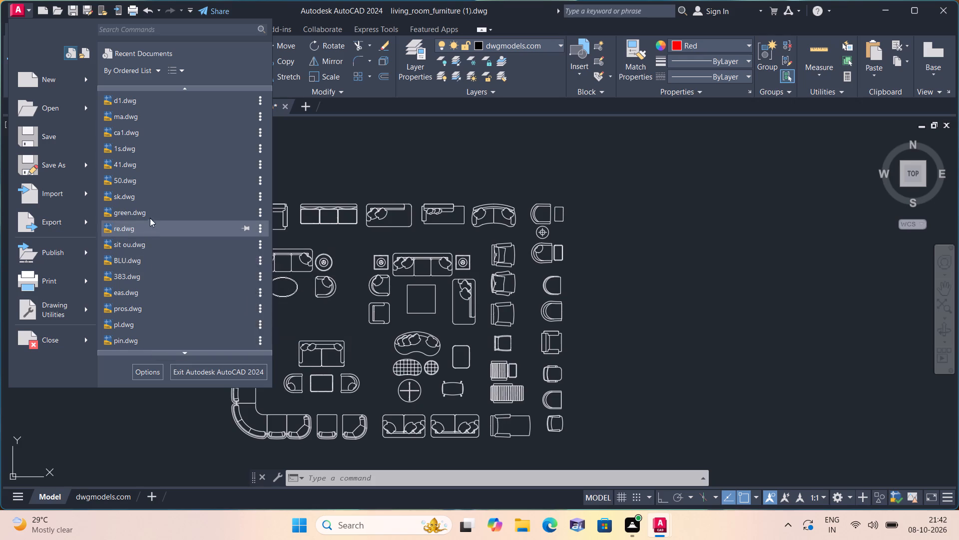
pyautogui.click(150, 214)
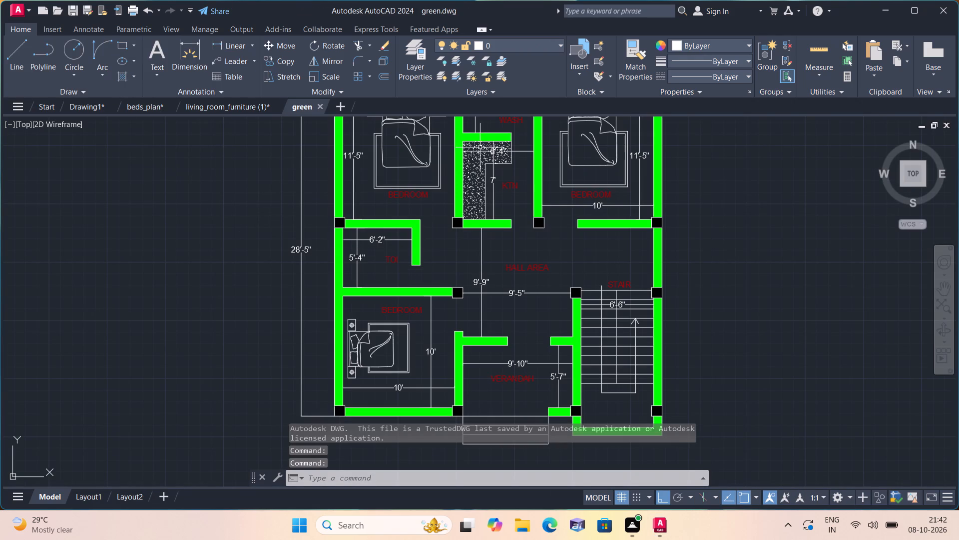
pyautogui.click(319, 104)
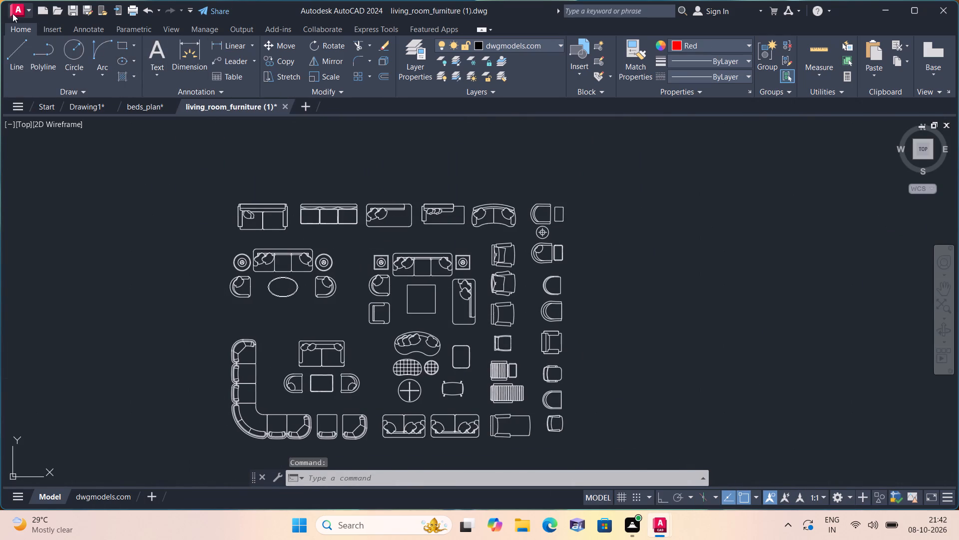
# Open the recent drawing BLU.dwg and examine its furnished floor plan for usable fixtures.
pyautogui.click(17, 8)
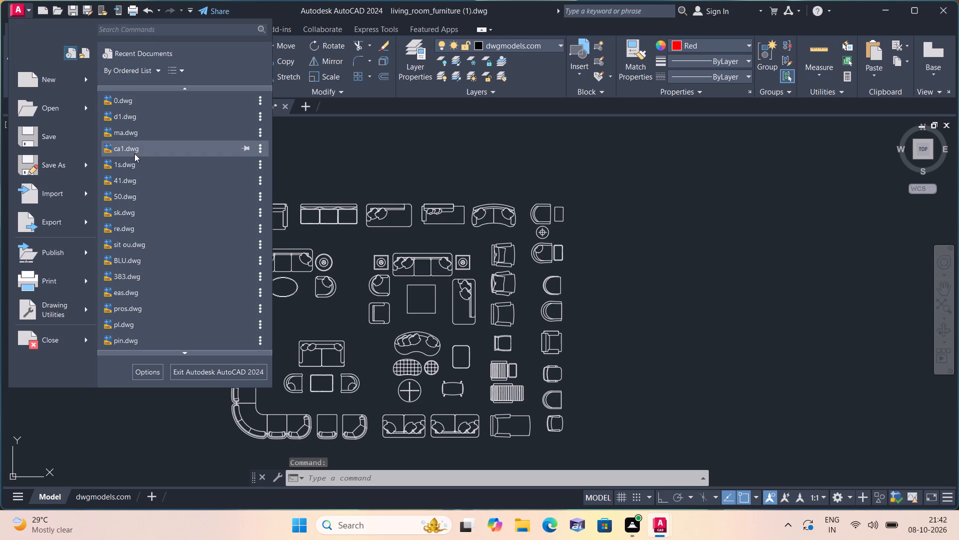
pyautogui.scroll(-1, 134, 153)
pyautogui.click(137, 232)
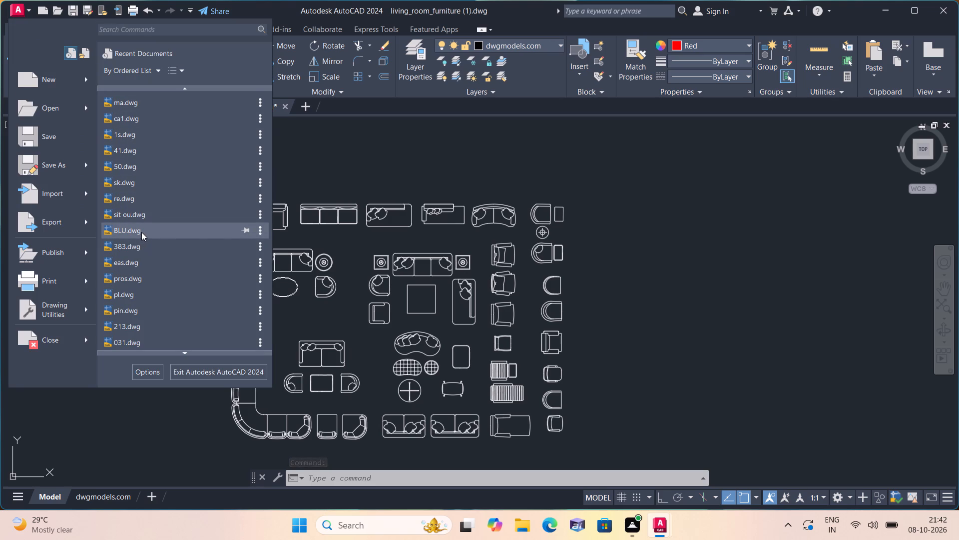
pyautogui.scroll(4, 590, 328)
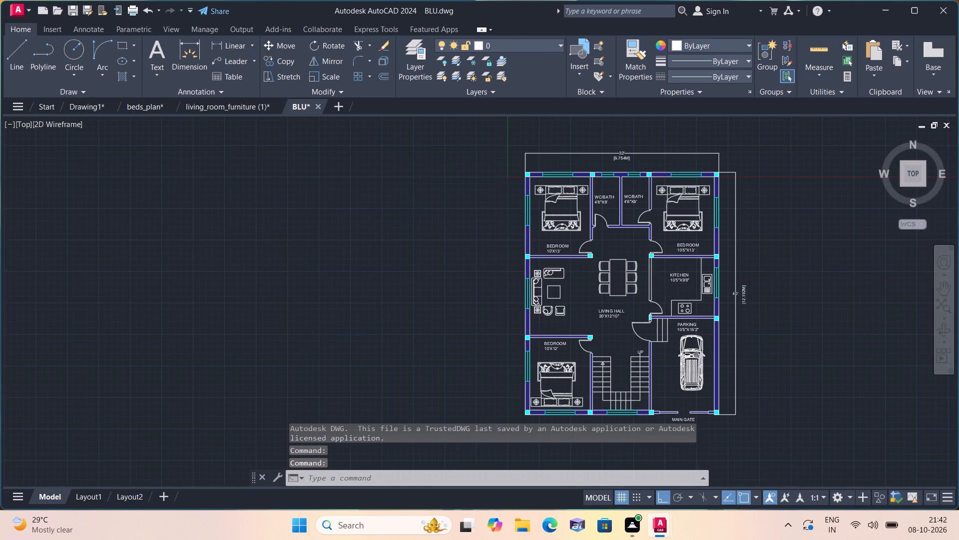
pyautogui.moveTo(645, 328); pyautogui.dragTo(591, 253, button='middle')
pyautogui.scroll(-1, 591, 251)
pyautogui.moveTo(588, 212); pyautogui.dragTo(593, 284, button='middle')
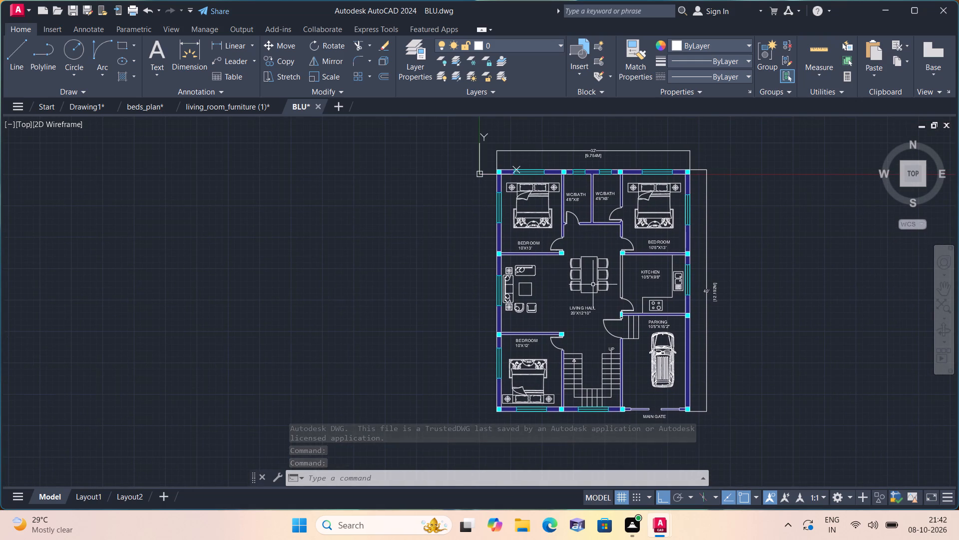
# Close BLU.dwg, saving its changes.
pyautogui.click(314, 105)
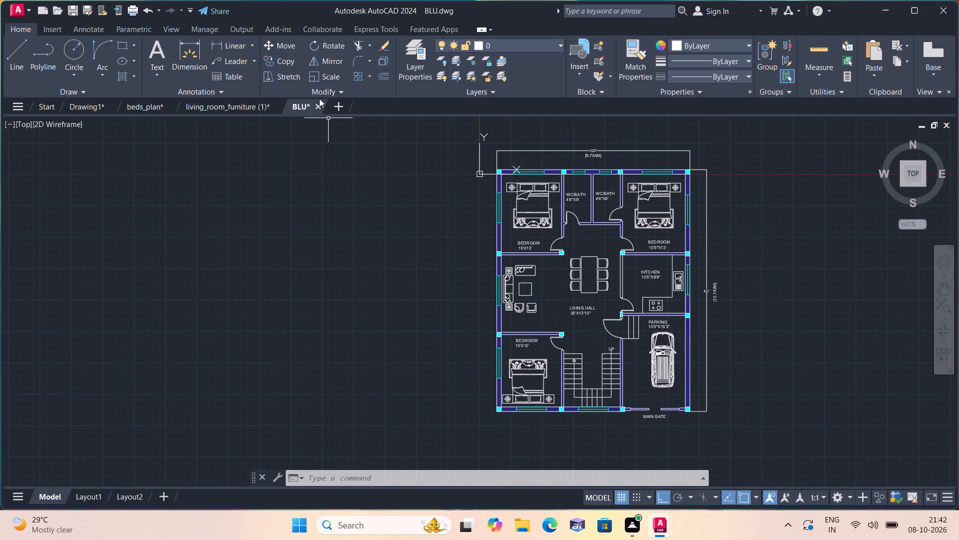
pyautogui.click(318, 102)
pyautogui.click(448, 285)
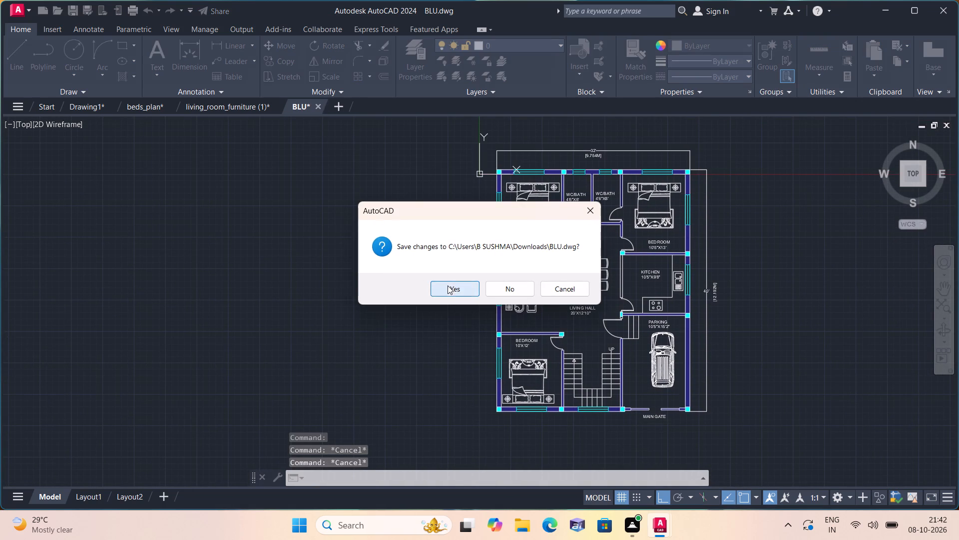
# Open the recent drawing re.dwg.
pyautogui.click(16, 5)
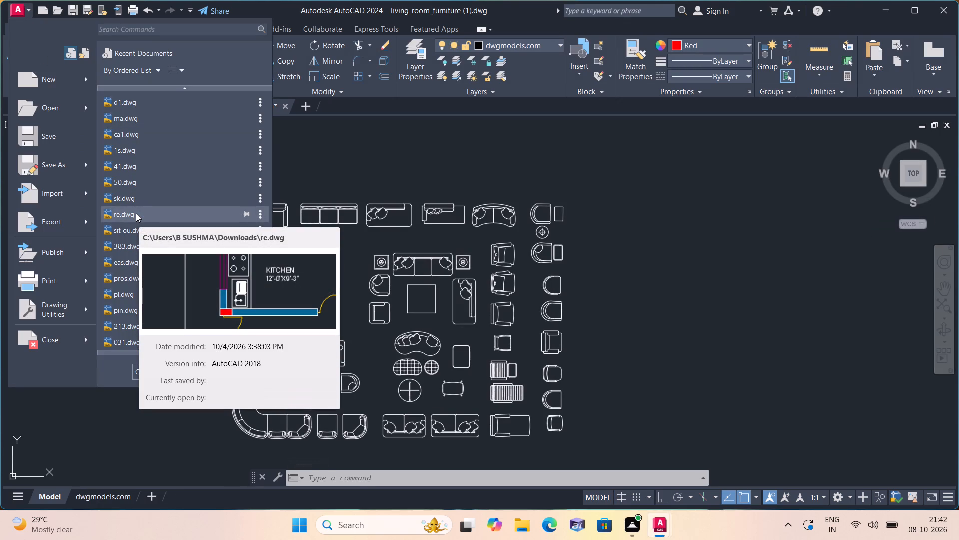
pyautogui.click(136, 213)
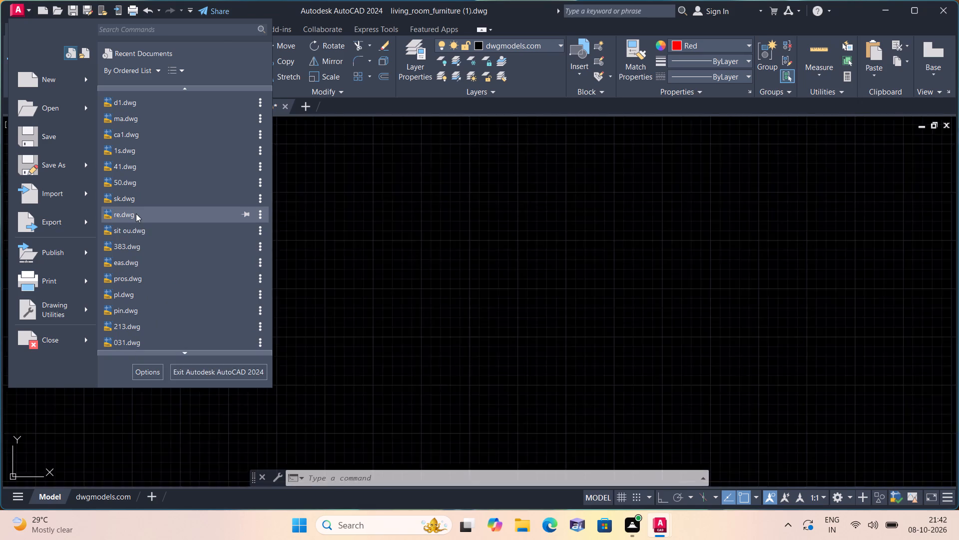
# Copy the oval toilet fixture from the TOILET room of the re.dwg plan to the clipboard.
pyautogui.scroll(-3, 485, 234)
pyautogui.moveTo(679, 283); pyautogui.dragTo(677, 284, button='middle')
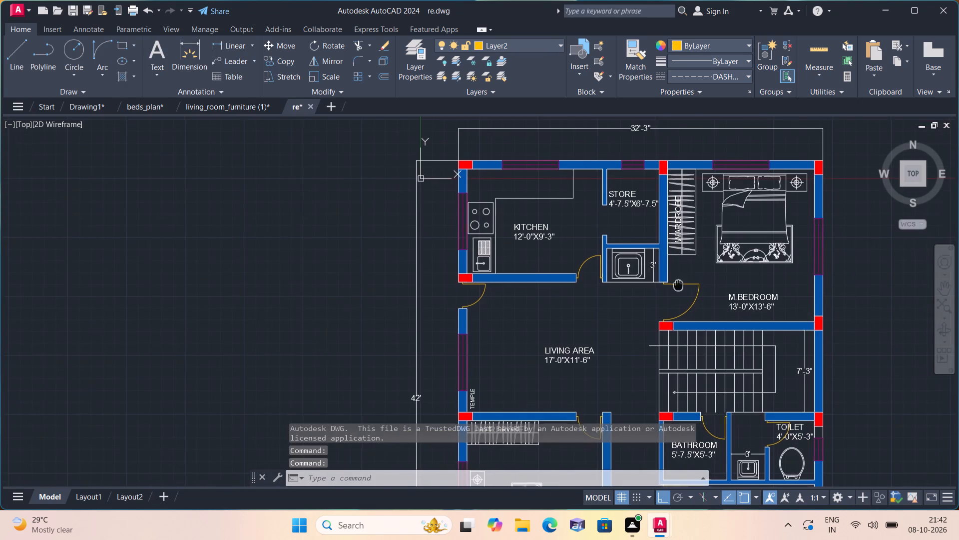
pyautogui.moveTo(677, 284); pyautogui.dragTo(646, 236, button='middle')
pyautogui.scroll(-1, 671, 276)
pyautogui.scroll(4, 737, 383)
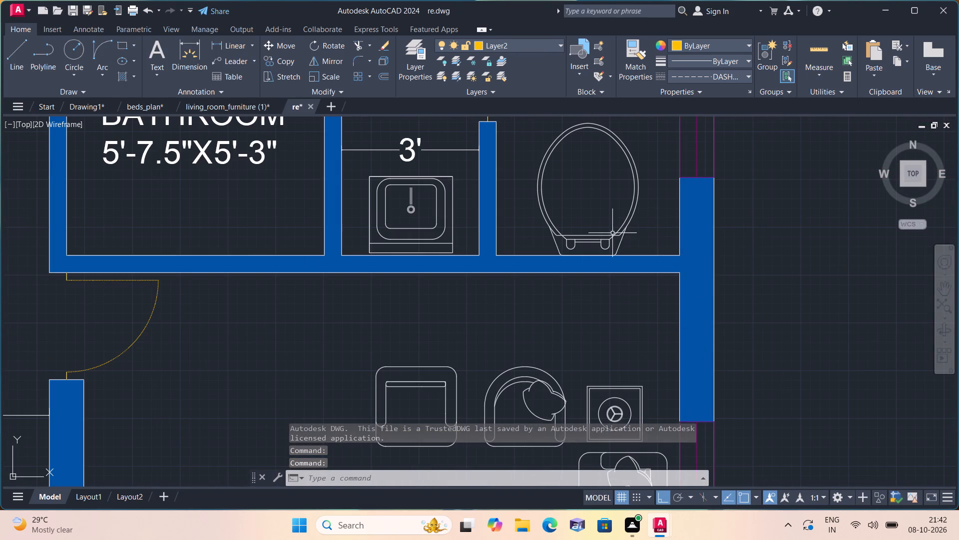
pyautogui.click(640, 248)
pyautogui.click(536, 199)
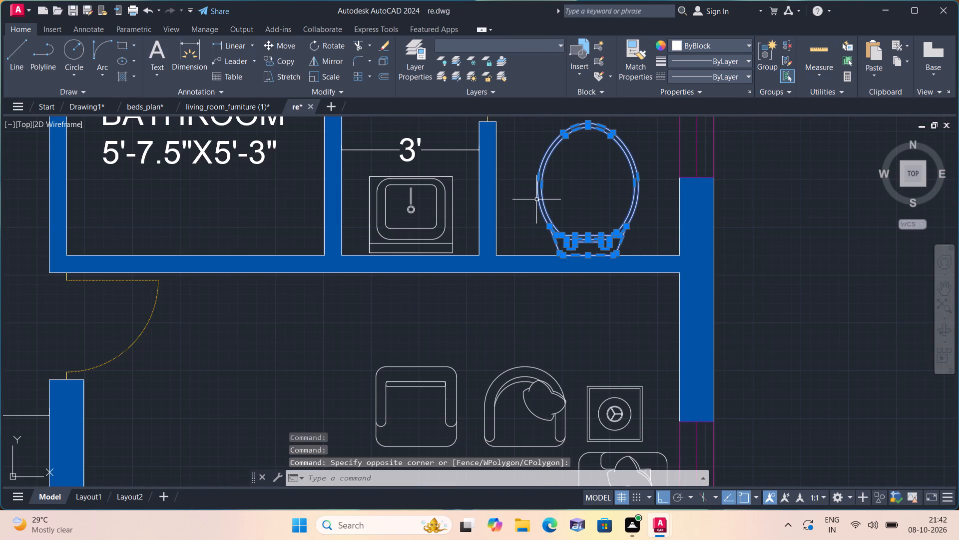
pyautogui.hotkey('ctrl', 'c')
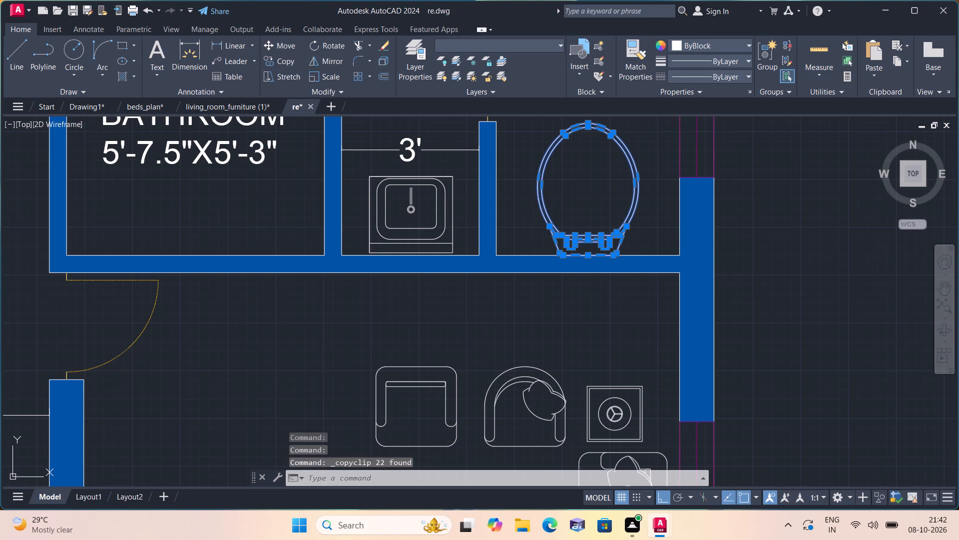
# Paste the copied toilet into Drawing1, in the empty space beyond the bed's upper right corner.
pyautogui.click(85, 105)
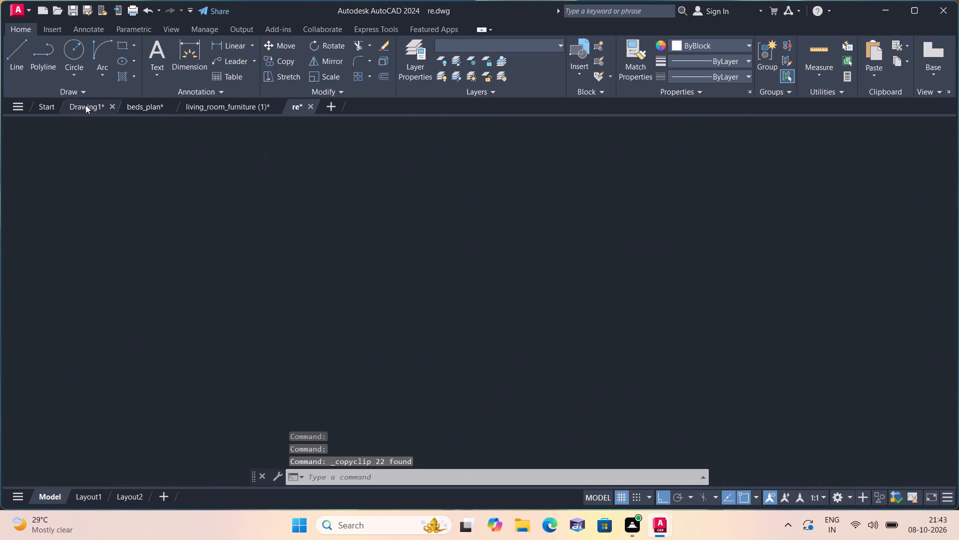
pyautogui.hotkey('ctrl', 'v')
pyautogui.scroll(-1, 224, 214)
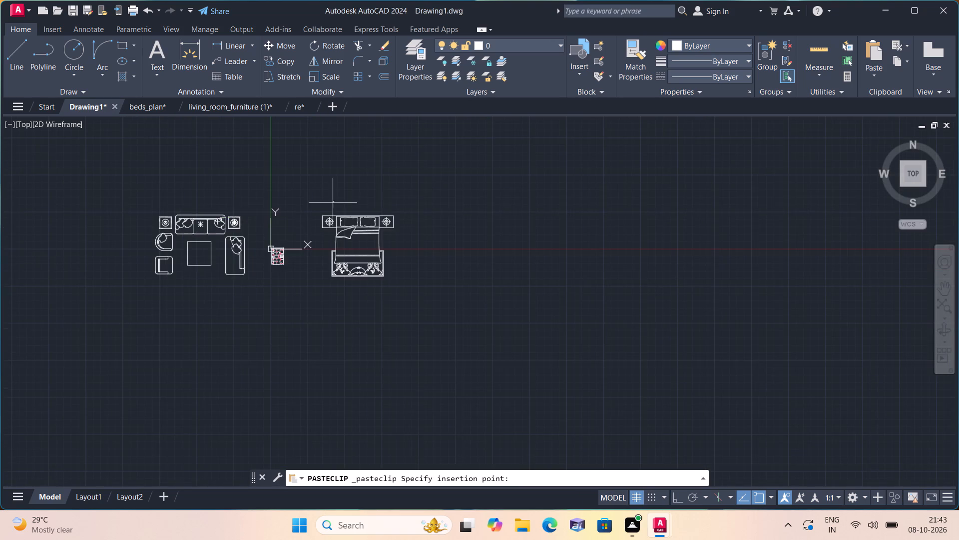
pyautogui.scroll(1, 334, 198)
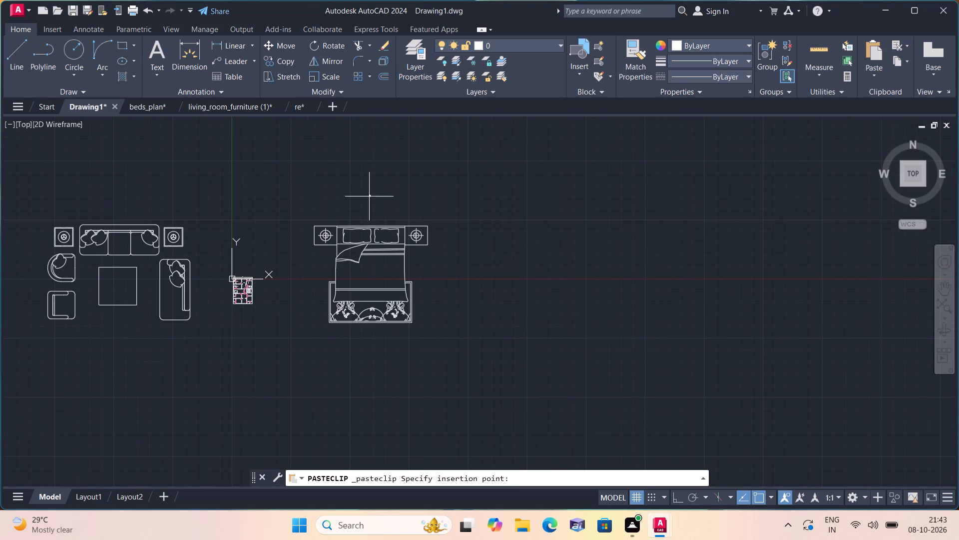
pyautogui.click(465, 185)
# Scale up the pasted toilet freehand, using a base point just to its left.
pyautogui.scroll(3, 466, 185)
pyautogui.click(429, 168)
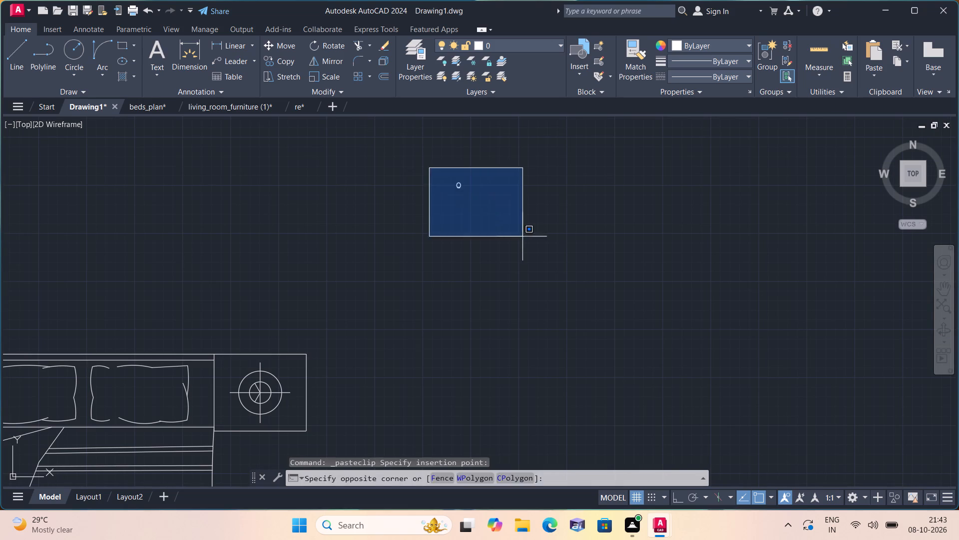
pyautogui.click(525, 236)
pyautogui.click(328, 75)
pyautogui.click(436, 186)
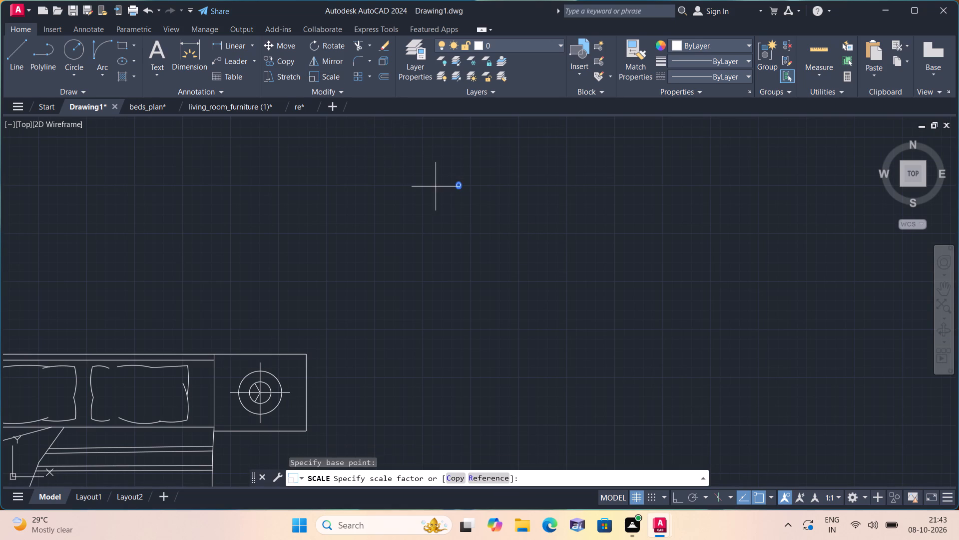
pyautogui.click(469, 186)
pyautogui.scroll(-3, 469, 186)
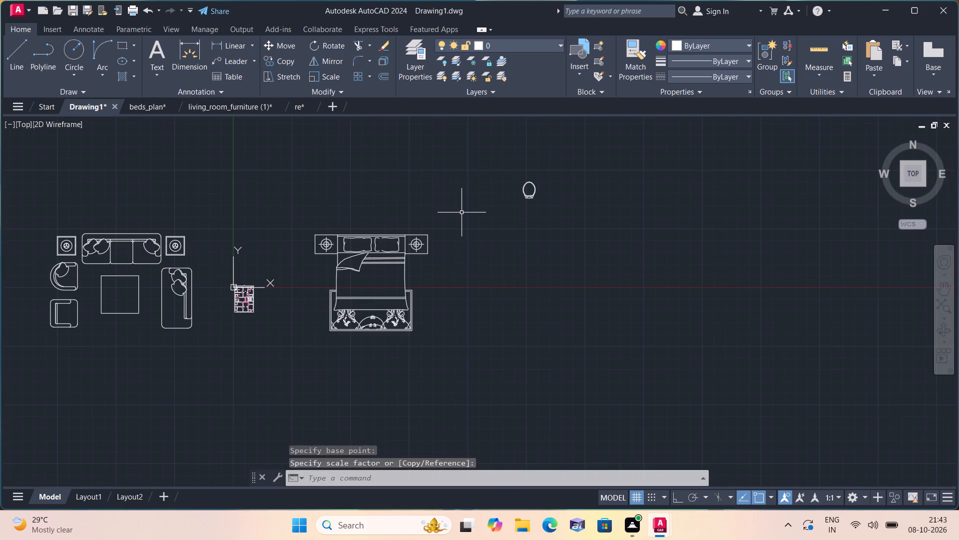
pyautogui.scroll(-1, 462, 212)
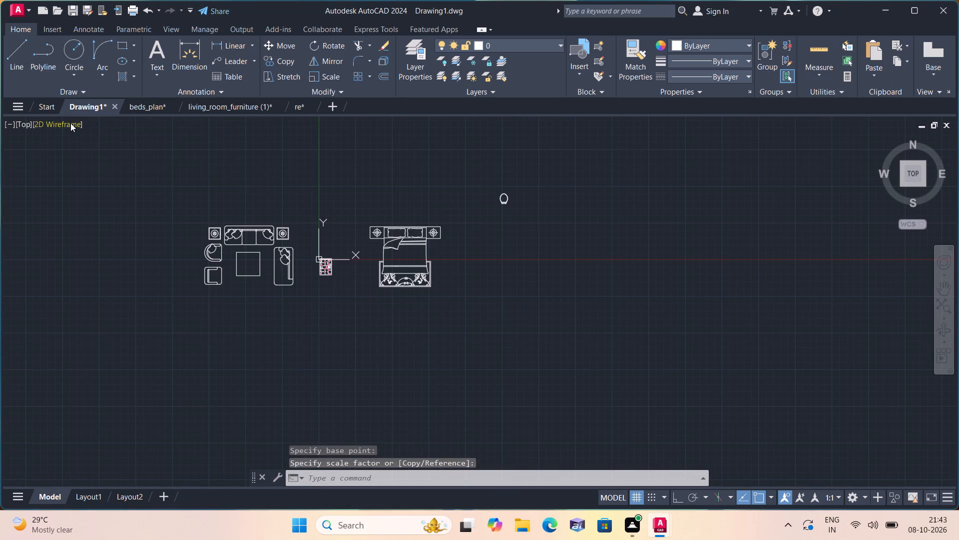
pyautogui.scroll(-1, 70, 127)
pyautogui.scroll(1, 97, 172)
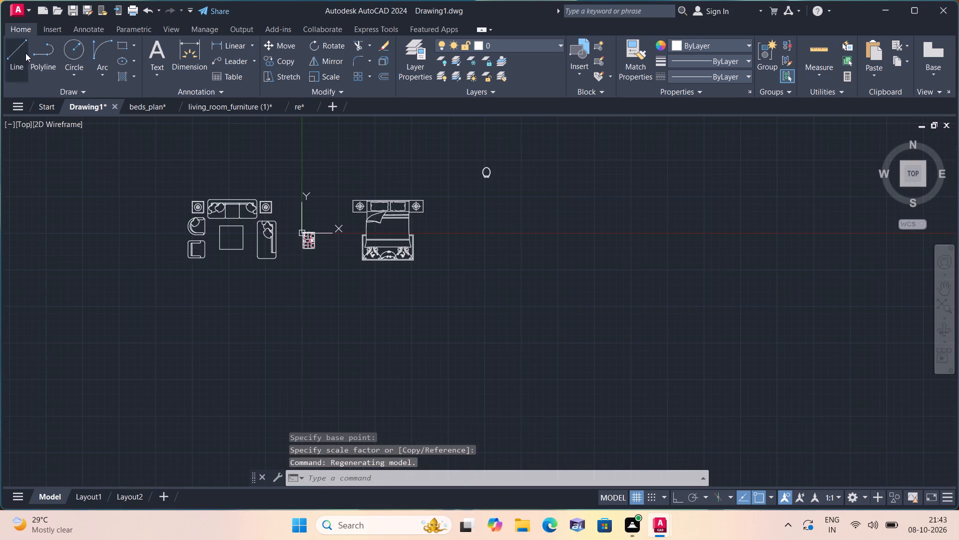
# Open the recent library drawing wardrobe_2.dwg.
pyautogui.click(16, 8)
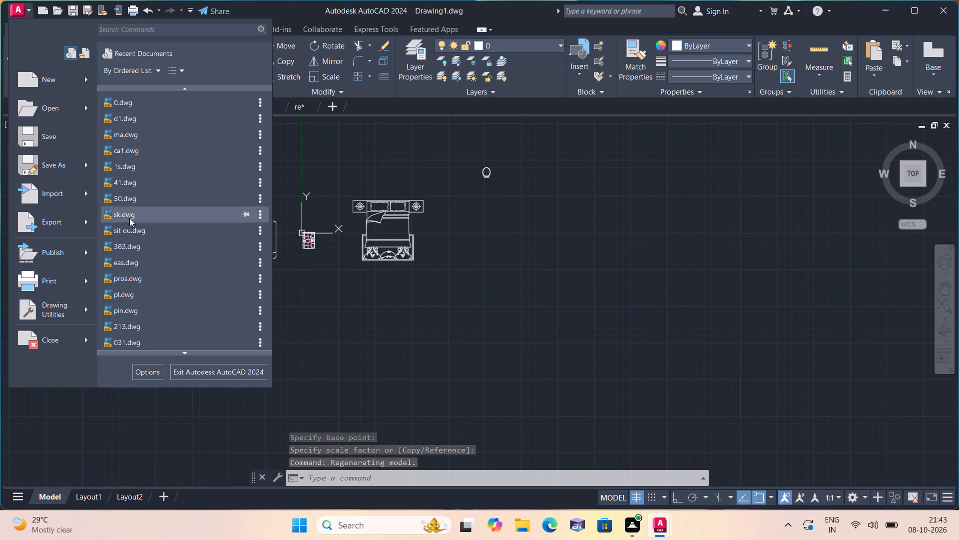
pyautogui.scroll(-6, 138, 235)
pyautogui.scroll(11, 139, 194)
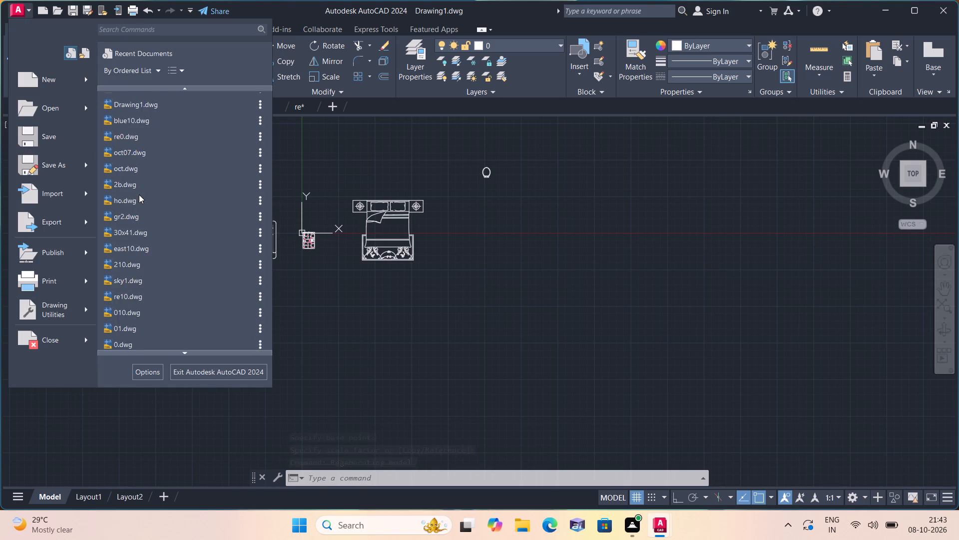
pyautogui.scroll(14, 139, 194)
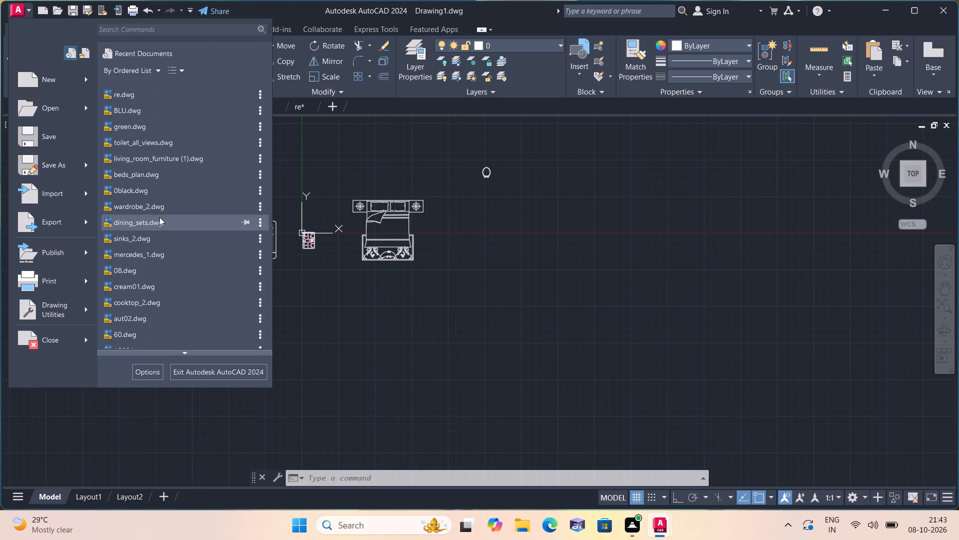
pyautogui.click(162, 209)
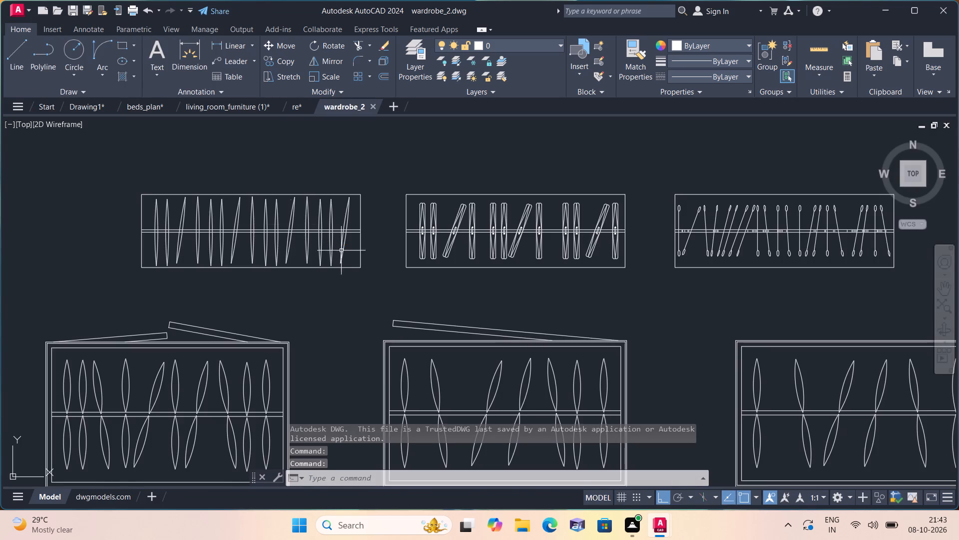
# Copy the first wardrobe of the upper row, with the single outline and plain hangers, to the clipboard.
pyautogui.click(381, 281)
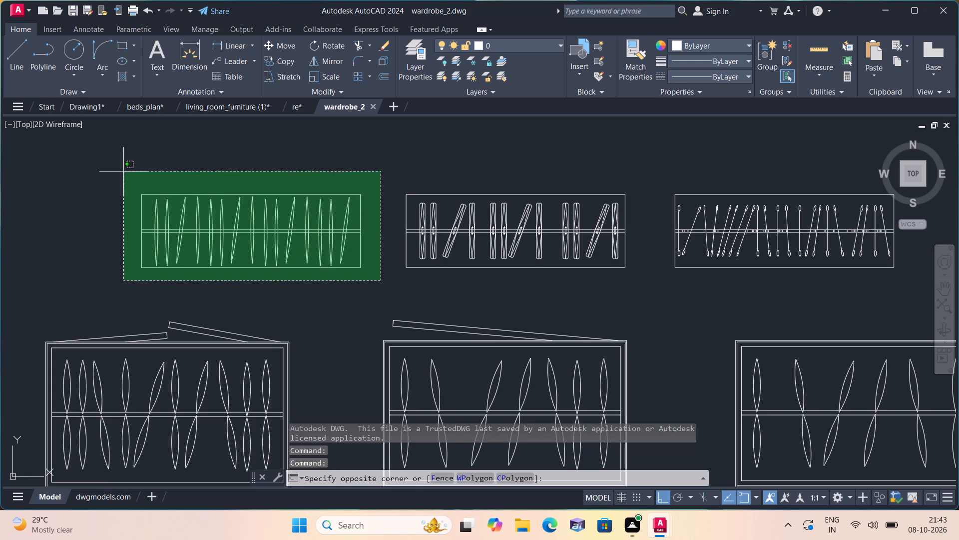
pyautogui.click(106, 168)
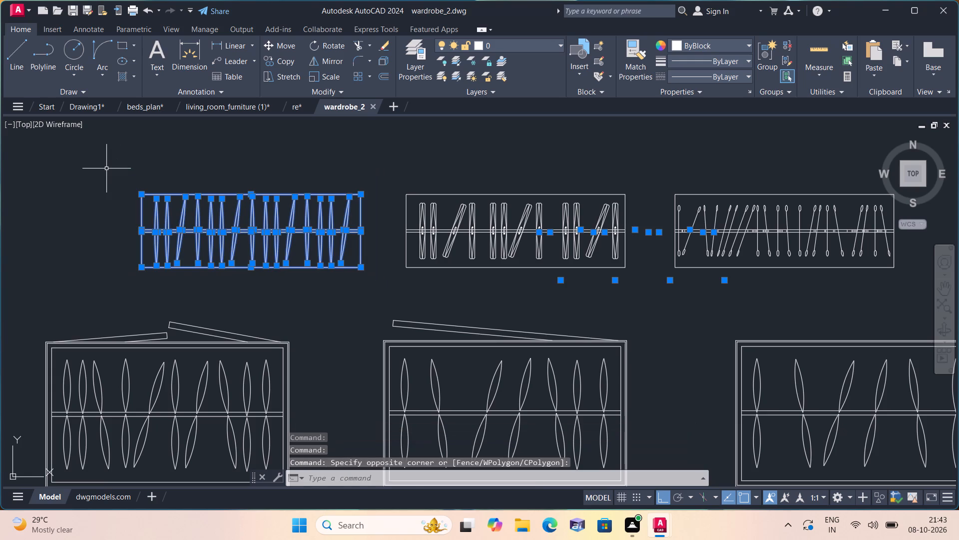
pyautogui.hotkey('ctrl', 'c')
# Paste the copied wardrobe into Drawing1, in the empty space above and to the left of the sofa set.
pyautogui.click(87, 104)
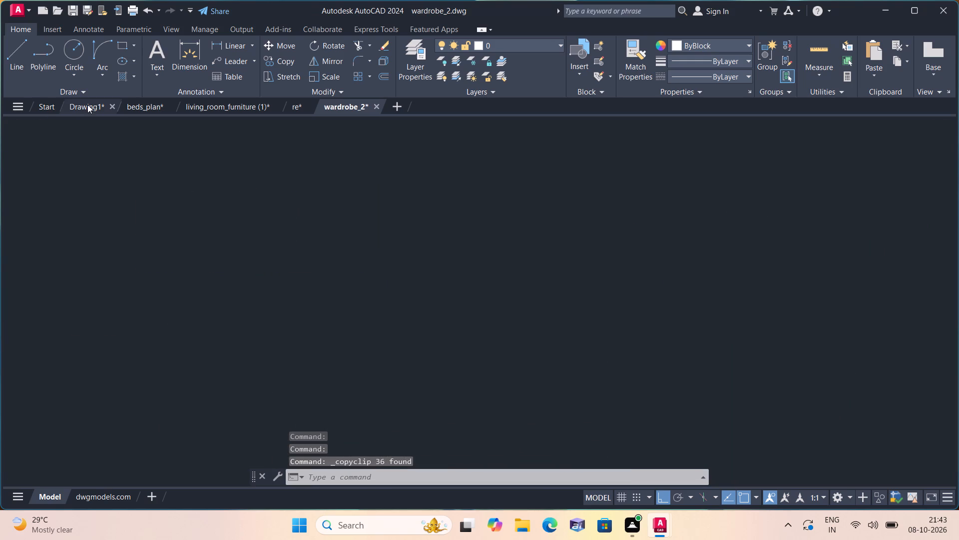
pyautogui.hotkey('ctrl', 'v')
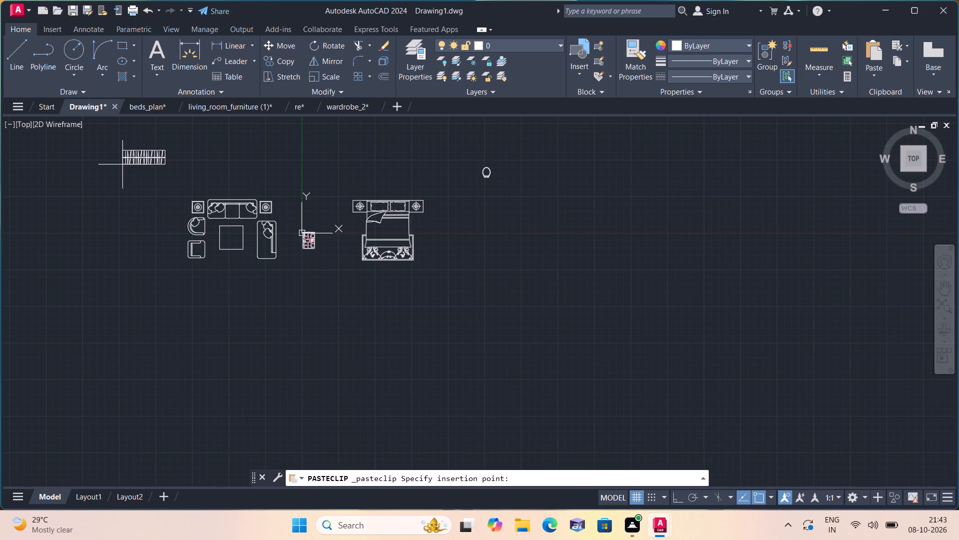
pyautogui.click(122, 164)
pyautogui.moveTo(119, 188); pyautogui.dragTo(117, 190, button='middle')
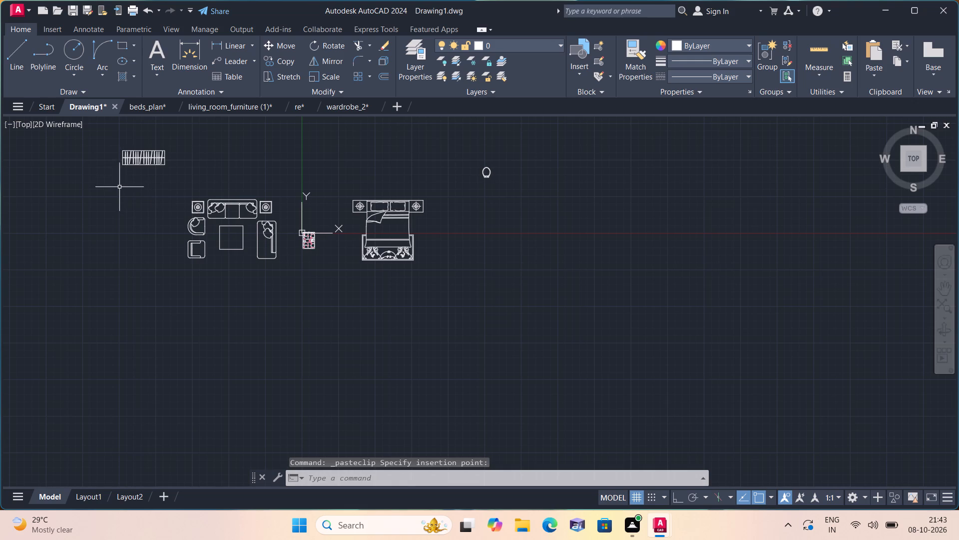
pyautogui.moveTo(117, 190); pyautogui.dragTo(119, 204, button='middle')
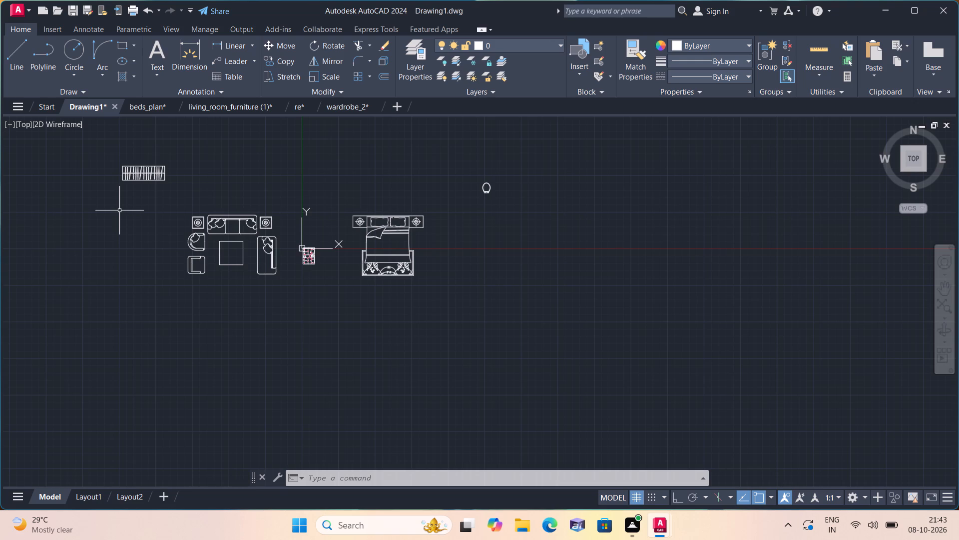
# Open the recent library drawing dining_sets.dwg.
pyautogui.click(20, 7)
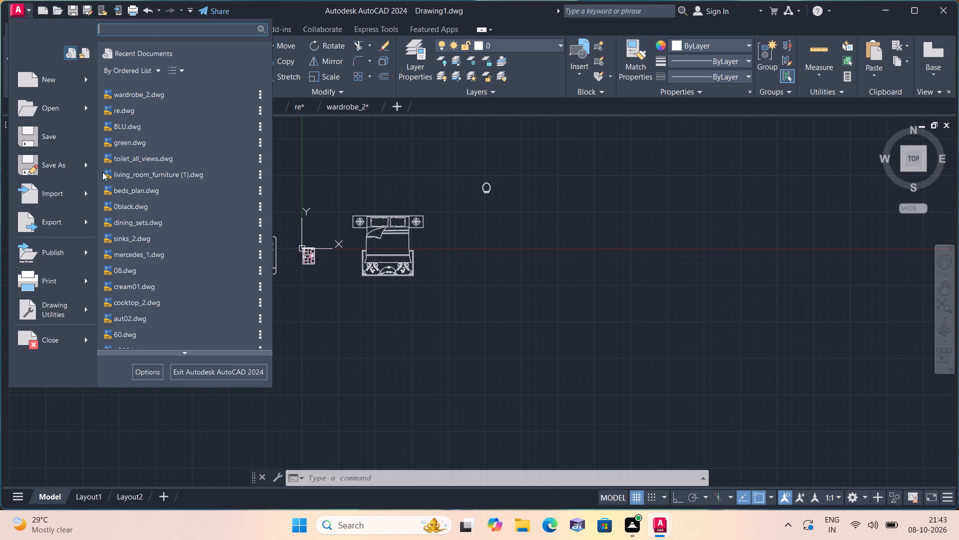
pyautogui.click(151, 220)
# Look through the rows of dining table blocks in dining_sets.dwg for a suitable set.
pyautogui.scroll(-1, 251, 295)
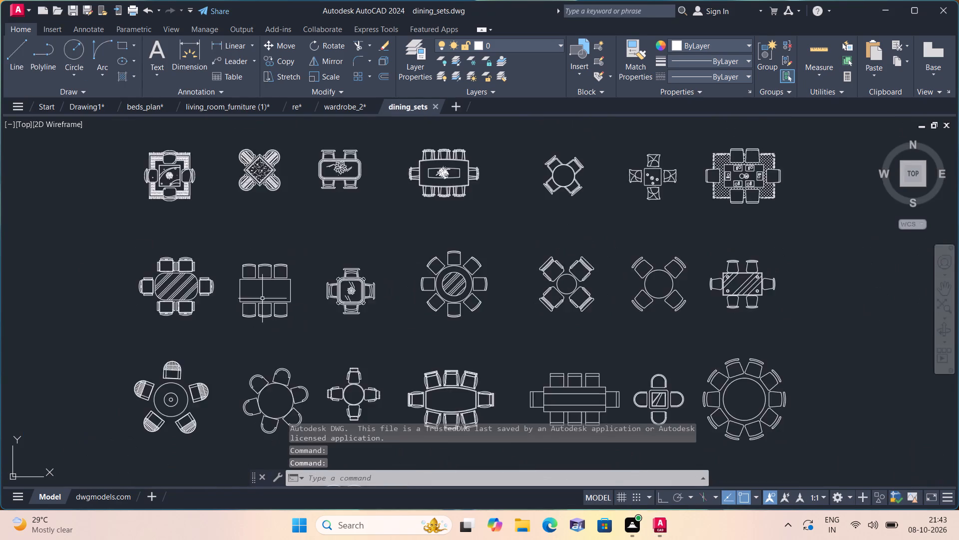
pyautogui.scroll(1, 264, 297)
pyautogui.scroll(-1, 261, 295)
pyautogui.moveTo(261, 295); pyautogui.dragTo(245, 242, button='middle')
pyautogui.scroll(1, 245, 242)
pyautogui.scroll(-1, 245, 242)
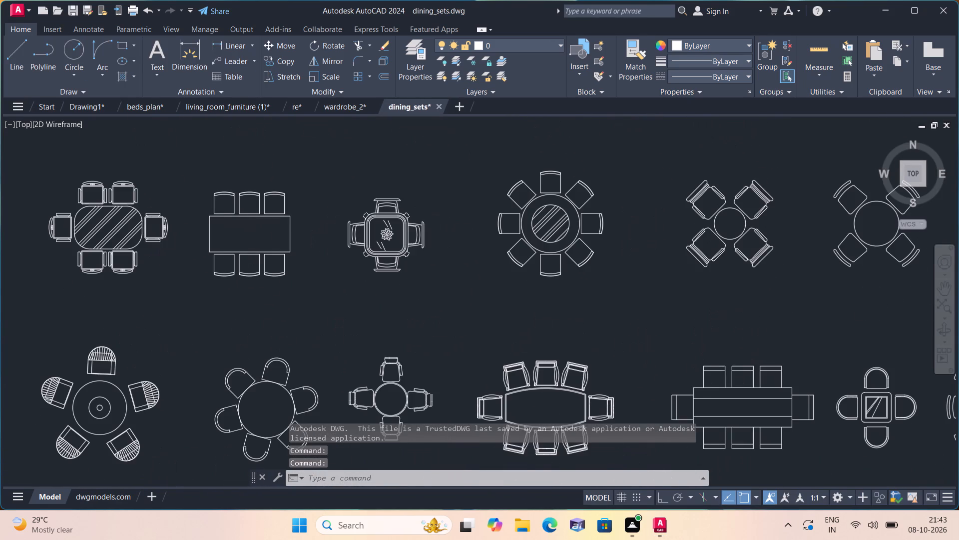
pyautogui.moveTo(497, 341); pyautogui.dragTo(475, 294, button='middle')
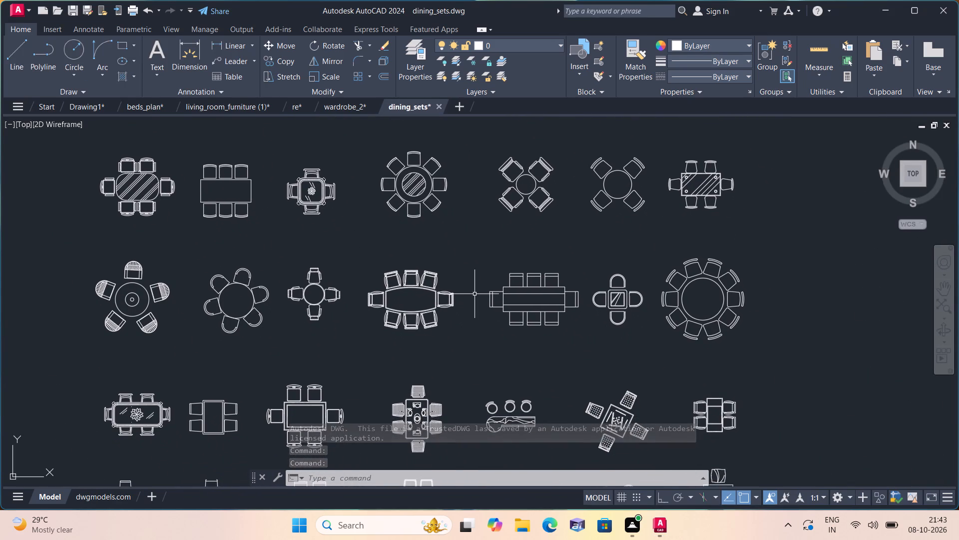
pyautogui.moveTo(362, 312); pyautogui.dragTo(351, 236, button='middle')
pyautogui.scroll(-1, 362, 309)
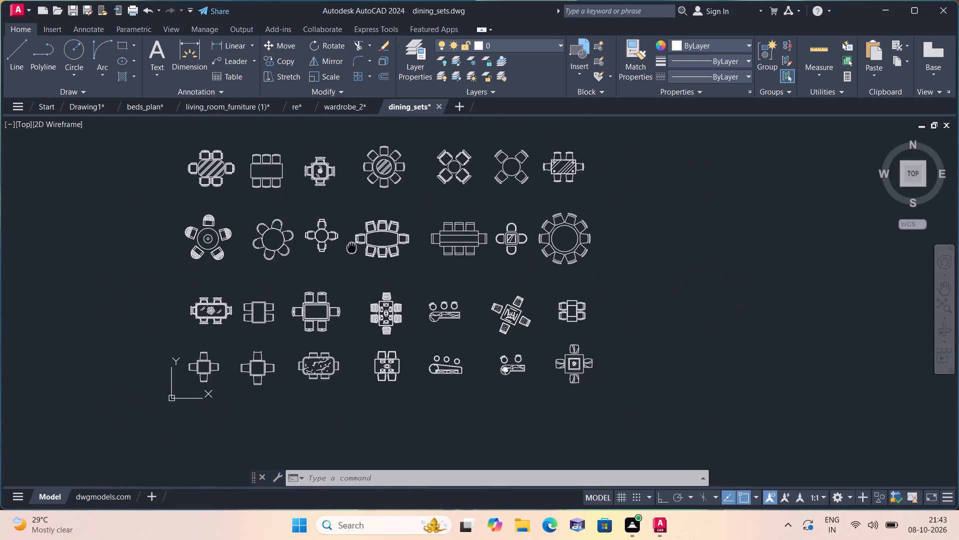
pyautogui.moveTo(351, 236); pyautogui.dragTo(351, 232, button='middle')
pyautogui.moveTo(325, 229); pyautogui.dragTo(373, 391, button='middle')
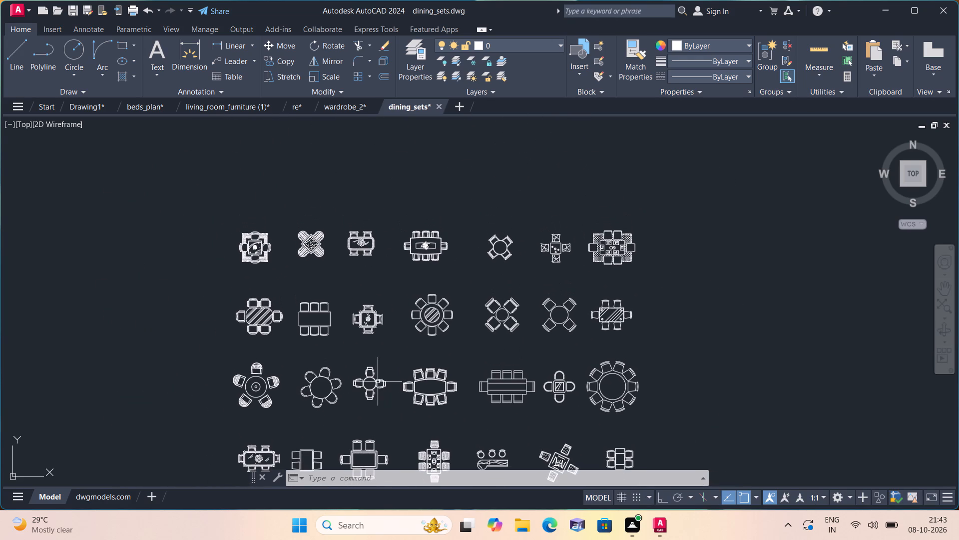
pyautogui.moveTo(423, 383); pyautogui.dragTo(410, 353, button='middle')
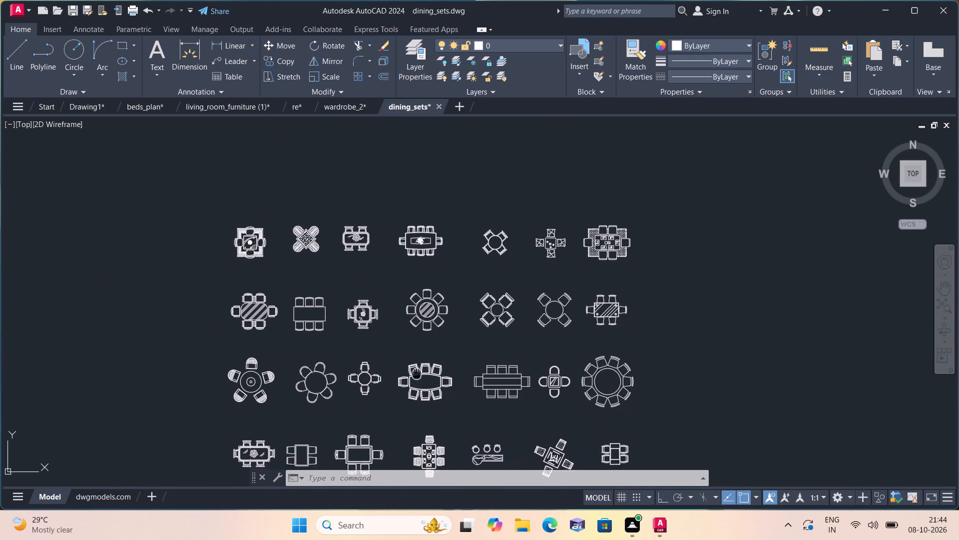
pyautogui.moveTo(410, 353); pyautogui.dragTo(406, 341, button='middle')
pyautogui.moveTo(388, 344); pyautogui.dragTo(356, 273, button='middle')
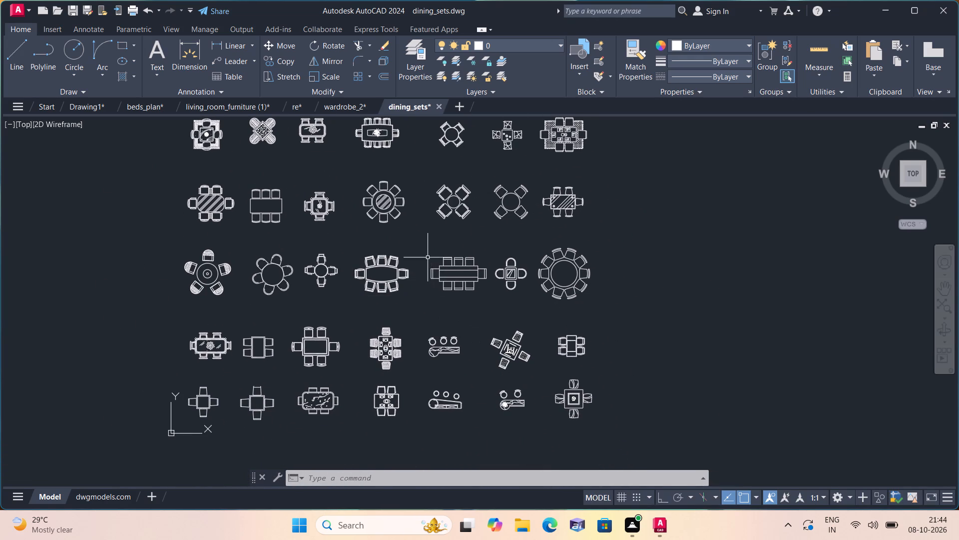
pyautogui.scroll(1, 428, 257)
pyautogui.moveTo(414, 259); pyautogui.dragTo(415, 304, button='middle')
pyautogui.scroll(-1, 415, 304)
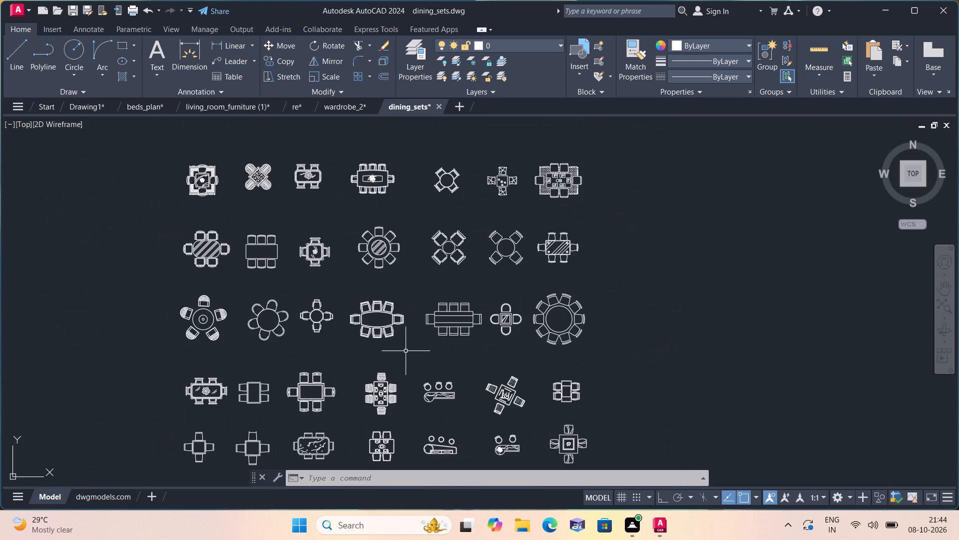
pyautogui.moveTo(401, 344); pyautogui.dragTo(391, 287, button='middle')
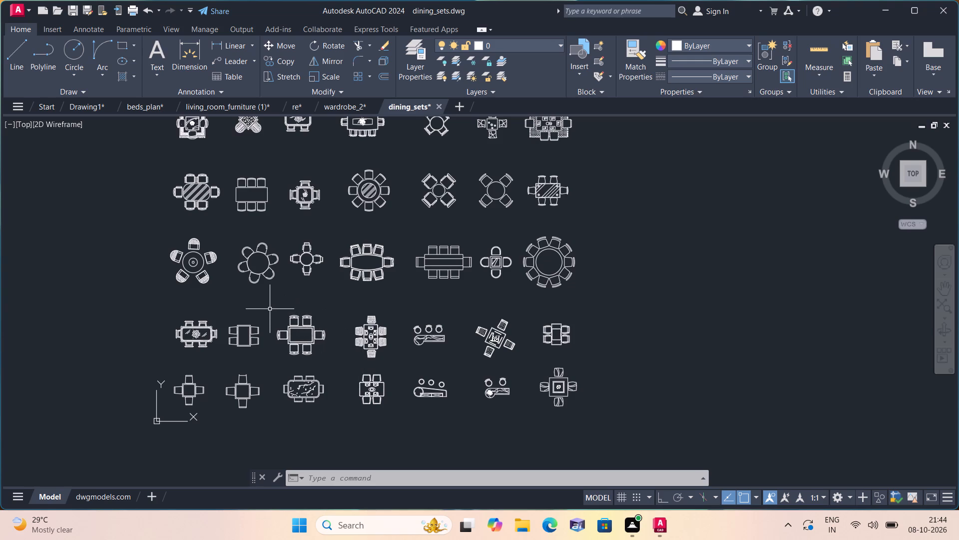
pyautogui.moveTo(270, 309); pyautogui.dragTo(303, 375, button='middle')
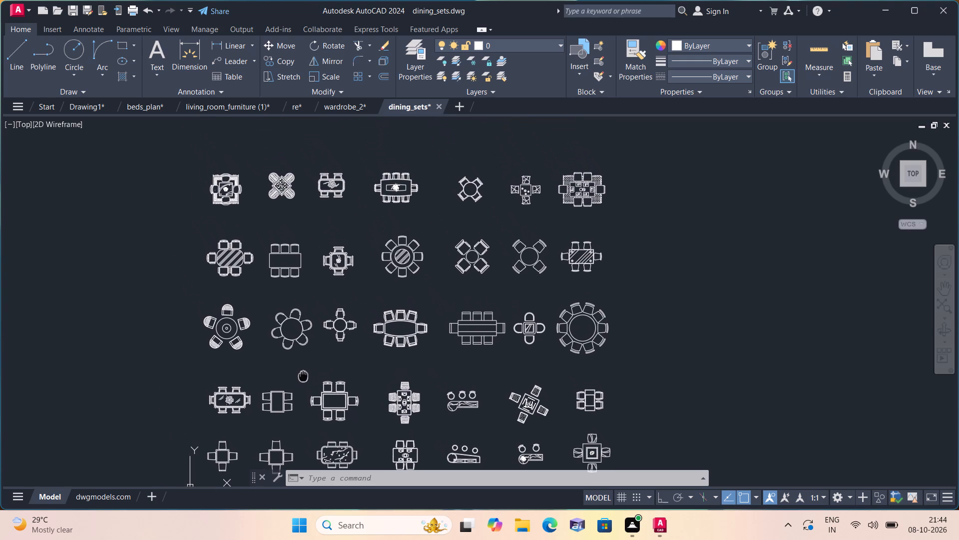
pyautogui.moveTo(303, 375); pyautogui.dragTo(293, 348, button='middle')
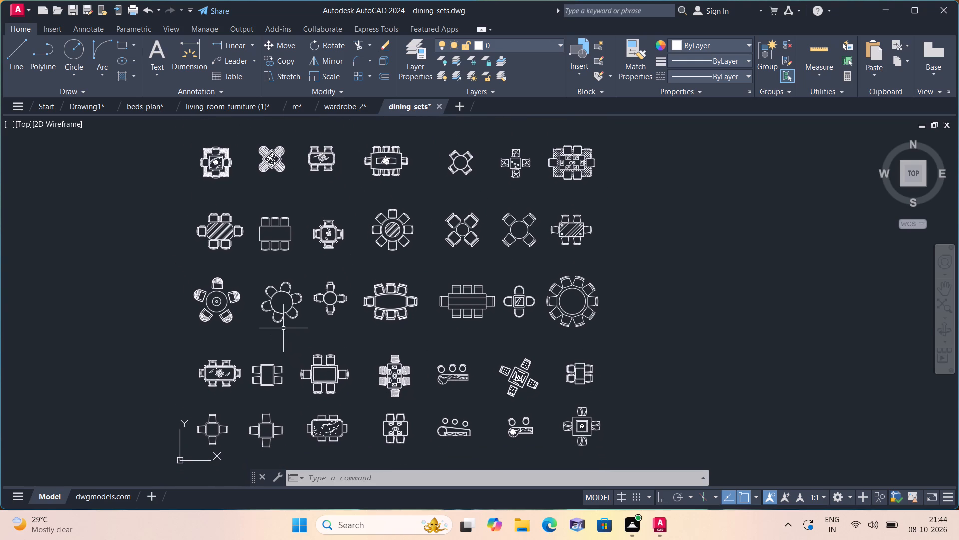
# Copy the six-chair dining table with the marble-patterned, rounded top from the bottom row to the clipboard.
pyautogui.scroll(3, 357, 468)
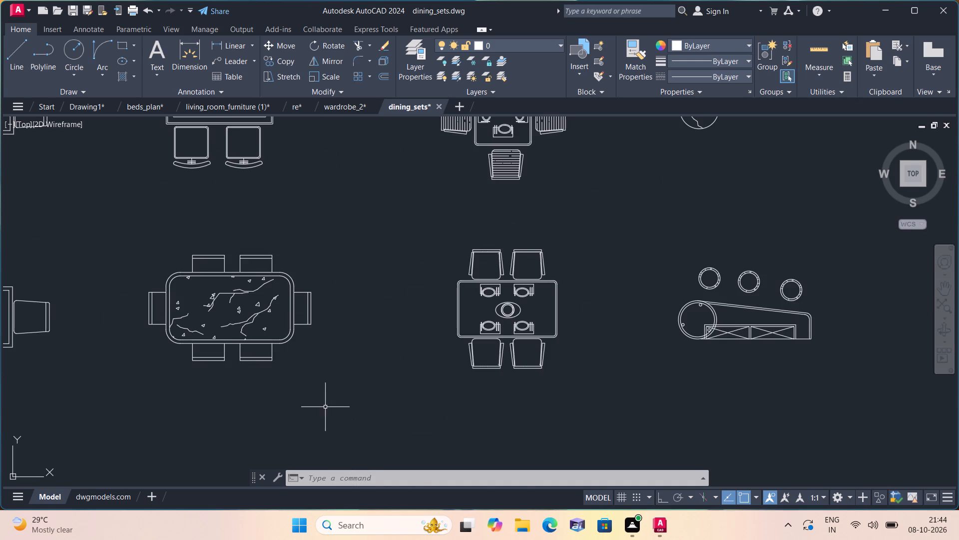
pyautogui.click(325, 407)
pyautogui.click(99, 231)
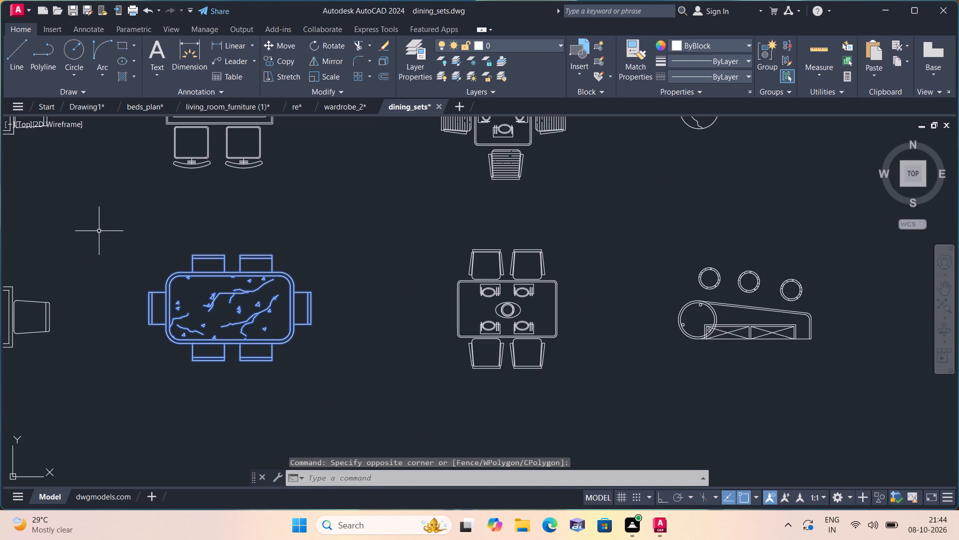
pyautogui.hotkey('ctrl', 'c')
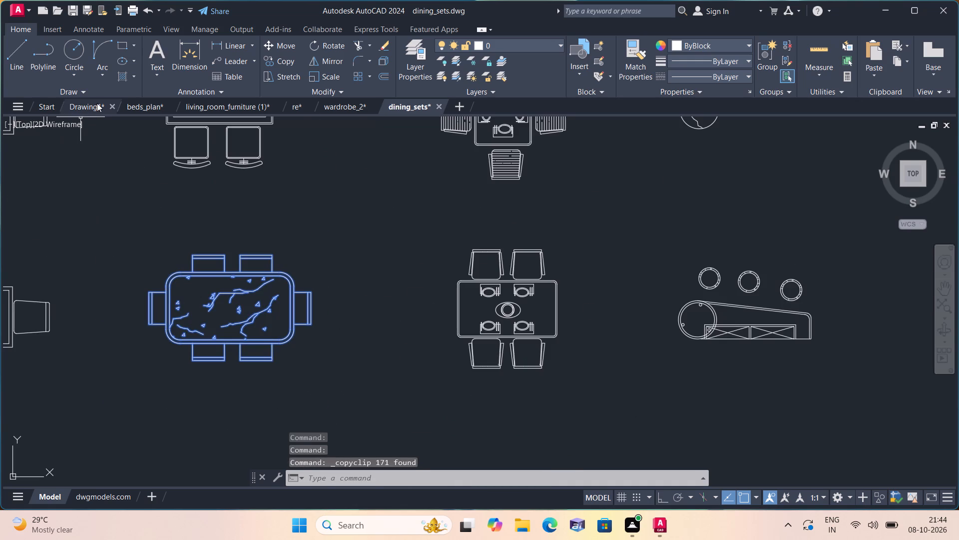
# Paste the copied dining set into Drawing1, above the sofa and beside the wardrobe.
pyautogui.click(84, 104)
pyautogui.hotkey('ctrl', 'v')
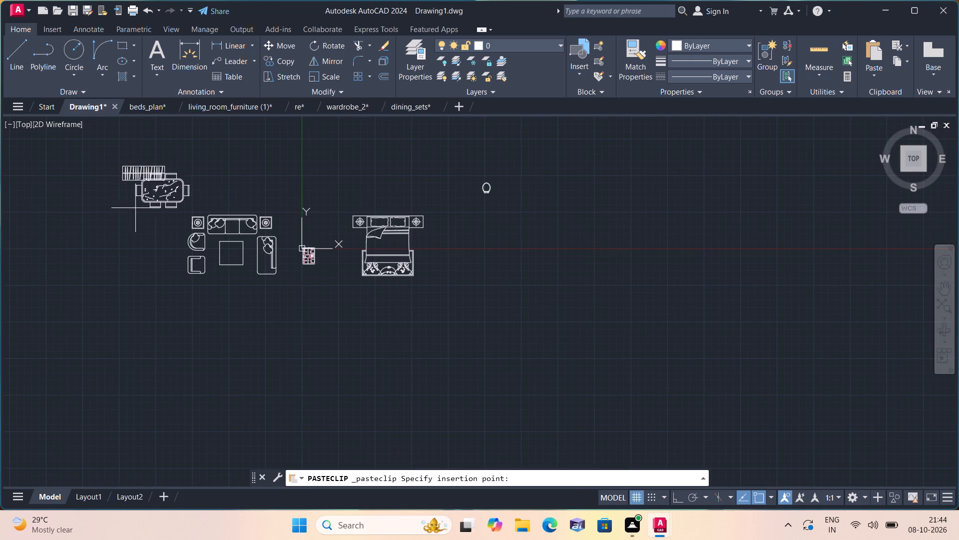
pyautogui.click(206, 195)
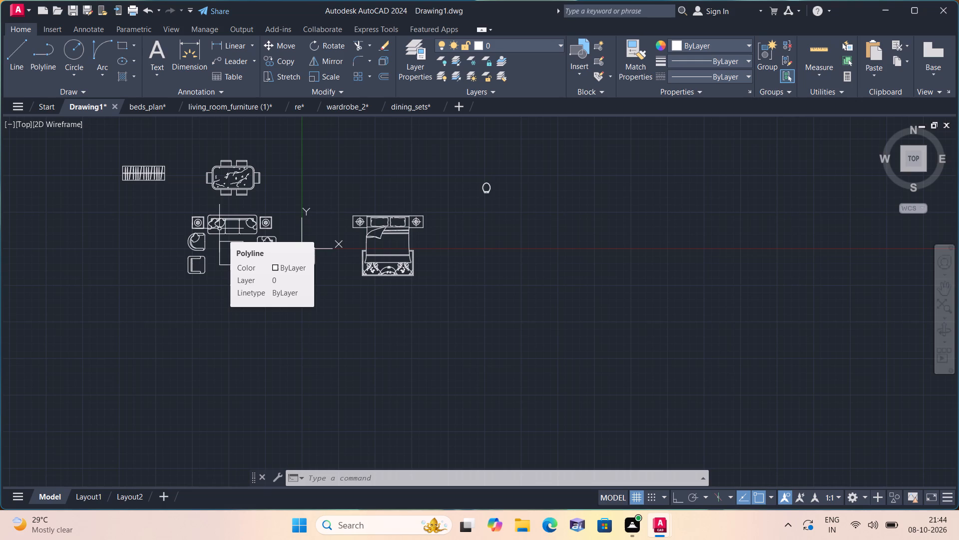
# Copy the double bed with its nightstands twice, placing one copy to its right and the other below in the empty space.
pyautogui.scroll(1, 244, 219)
pyautogui.click(556, 337)
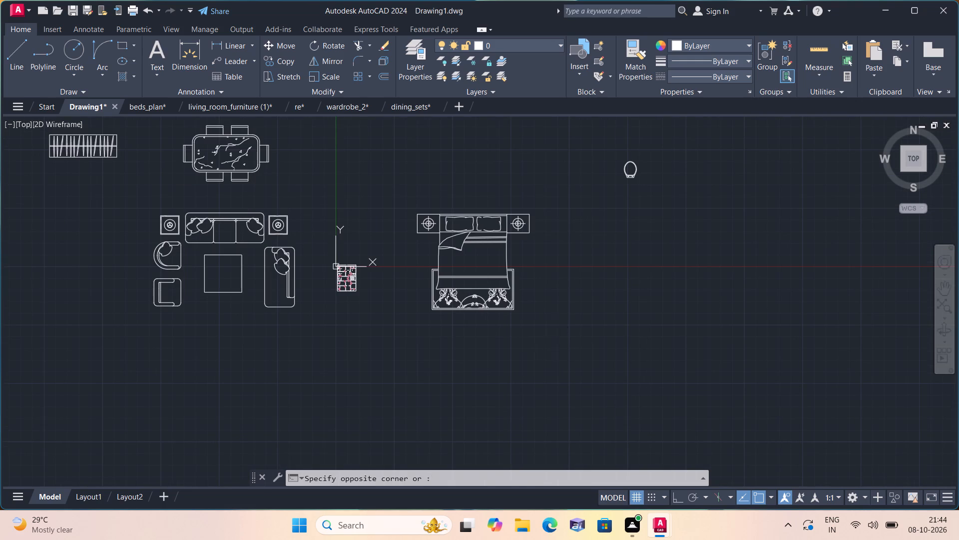
pyautogui.click(408, 193)
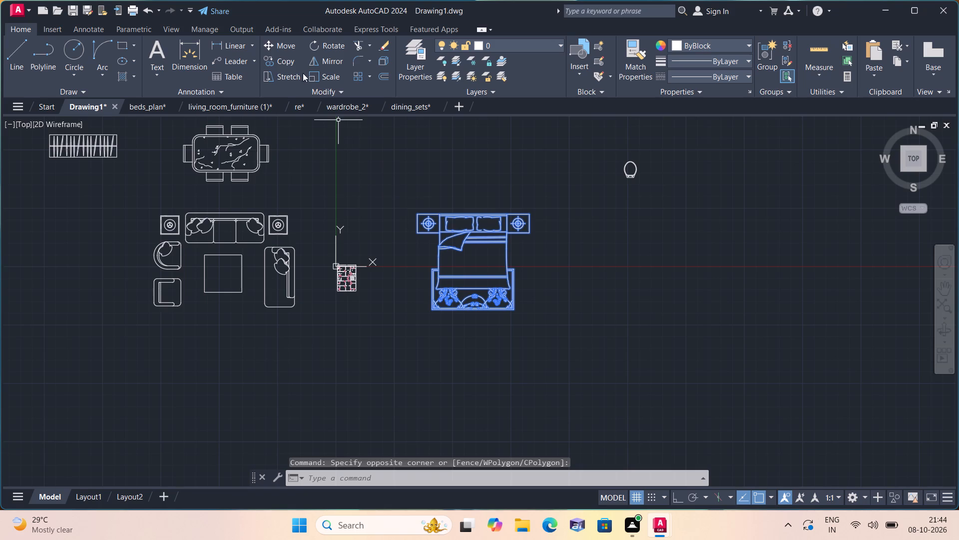
pyautogui.click(279, 57)
pyautogui.click(469, 239)
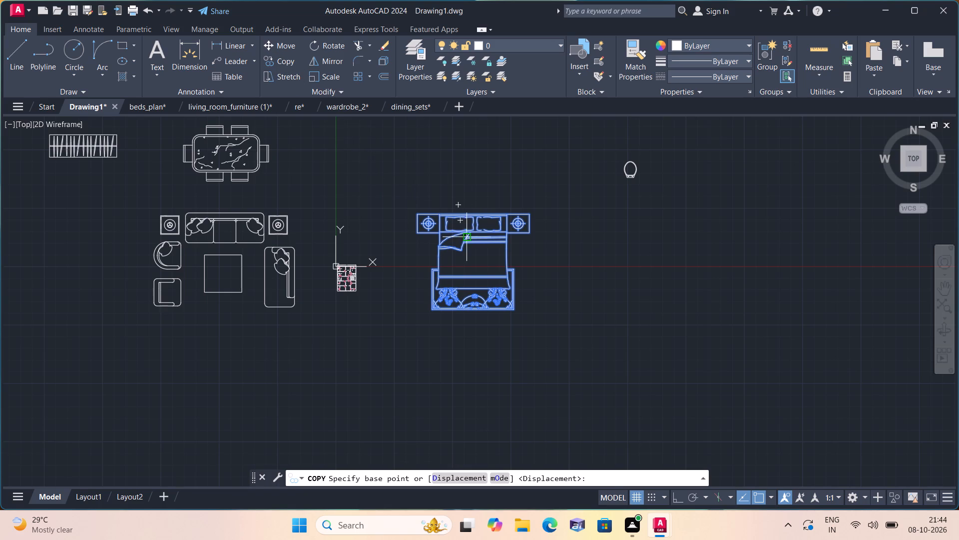
pyautogui.click(652, 245)
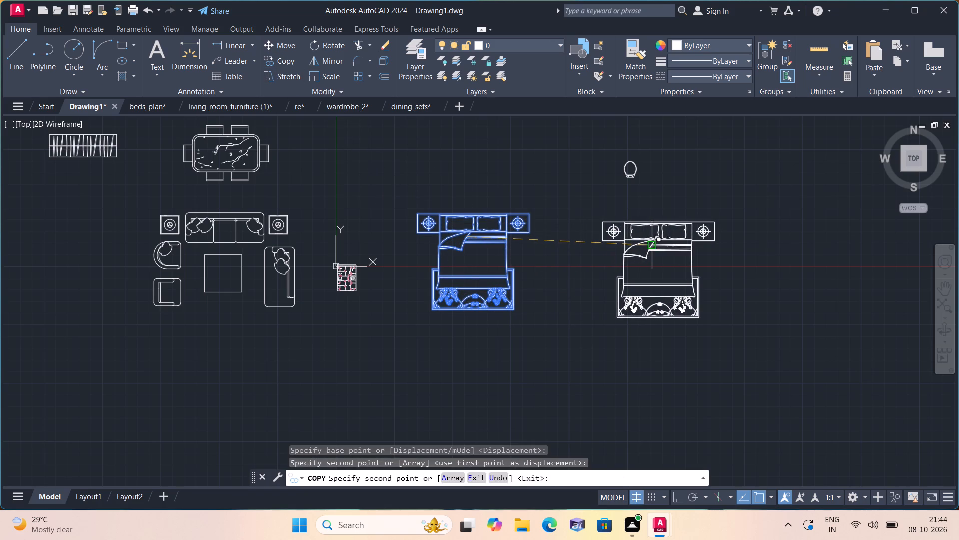
pyautogui.moveTo(677, 243); pyautogui.dragTo(602, 151, button='middle')
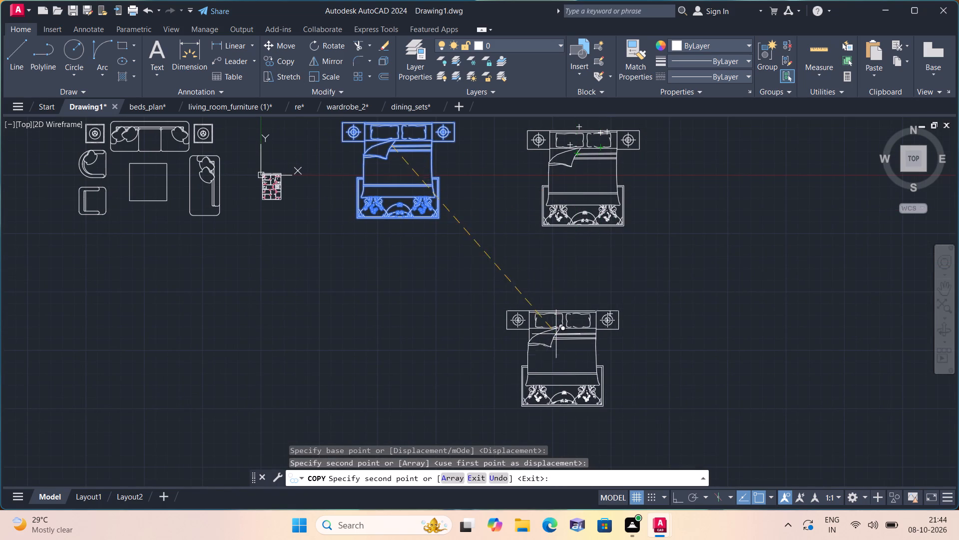
pyautogui.click(514, 338)
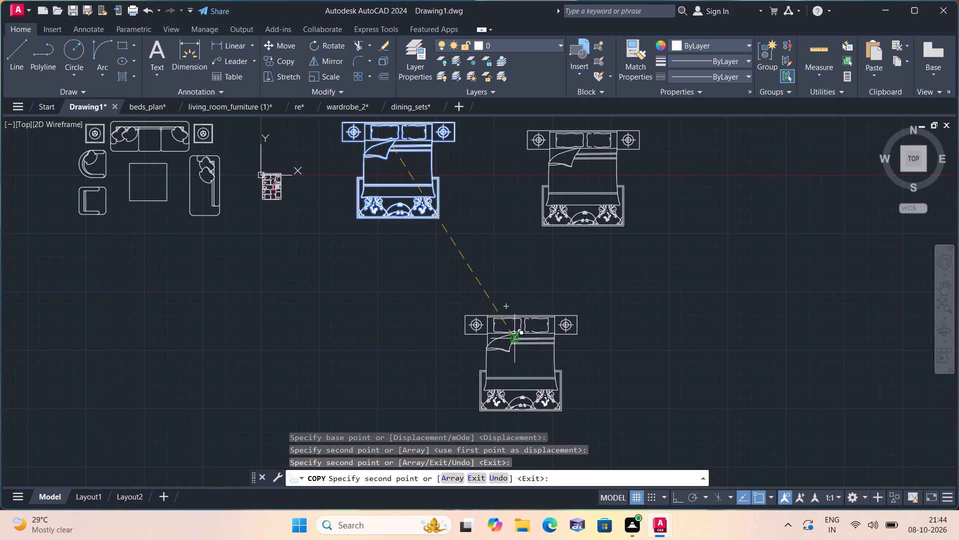
pyautogui.press('Escape')
# Rotate the lower bed copy 90 degrees clockwise with Ortho on, using a base point at its headboard, so the headboard faces right.
pyautogui.click(415, 295)
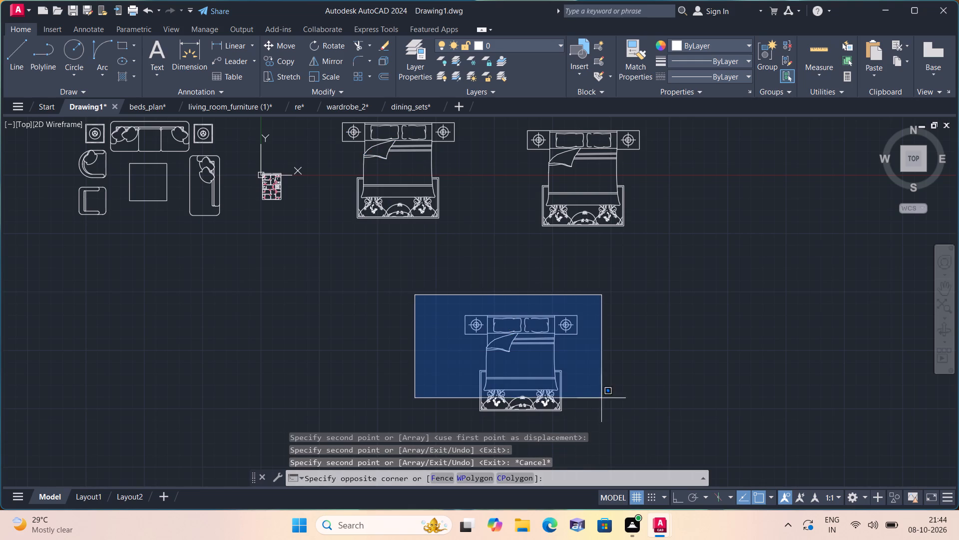
pyautogui.click(627, 426)
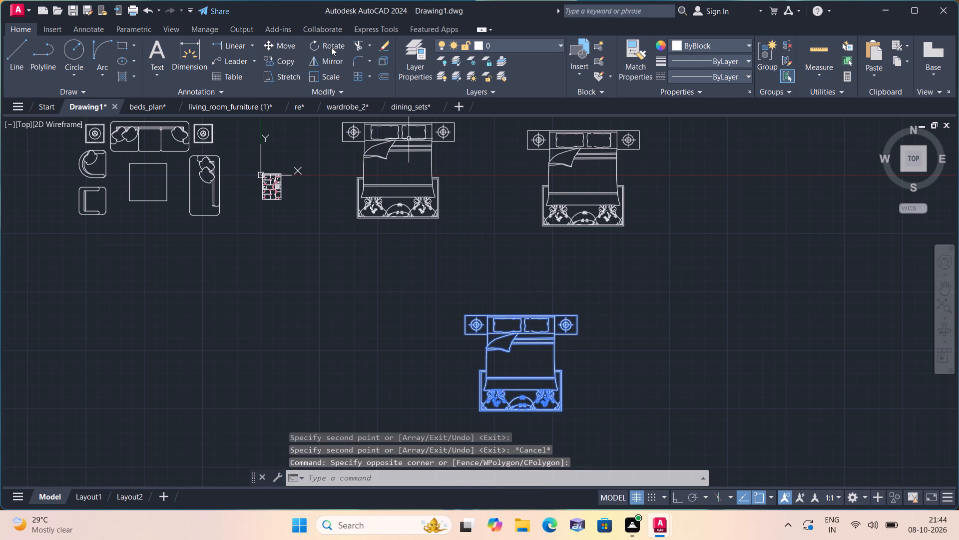
pyautogui.click(330, 44)
pyautogui.press('F8')
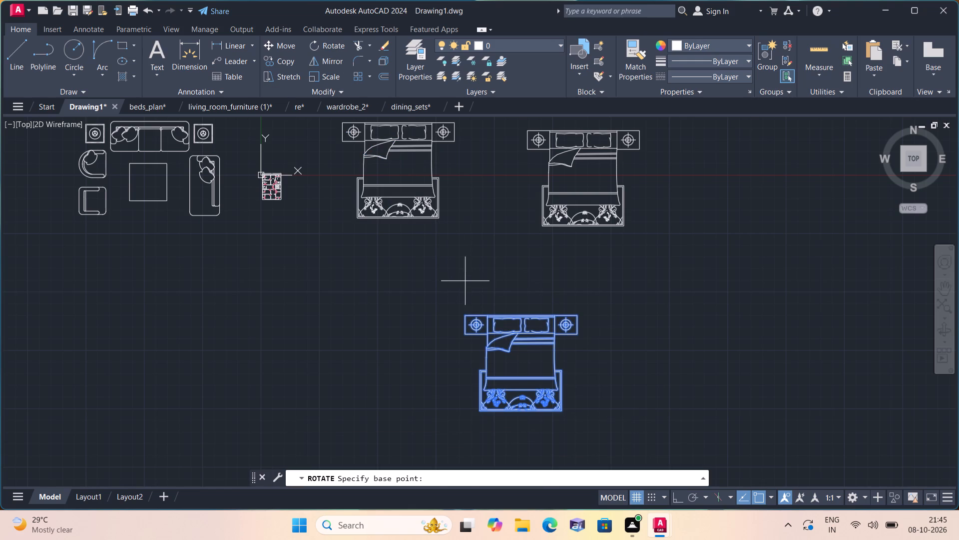
pyautogui.click(500, 312)
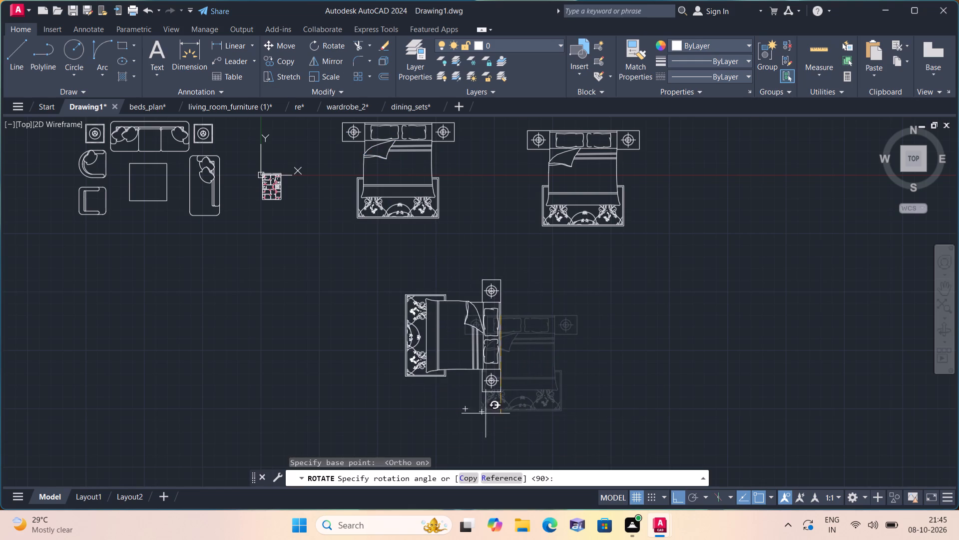
pyautogui.click(491, 433)
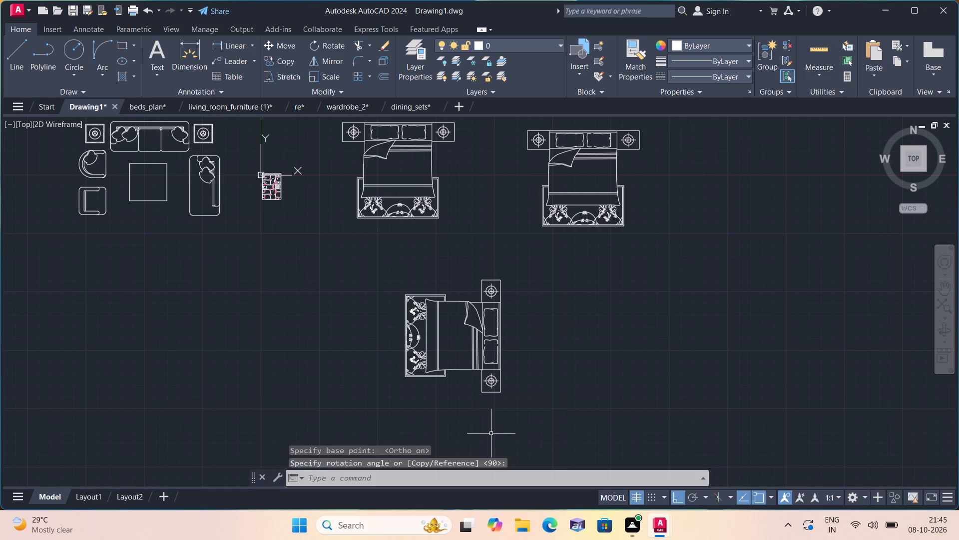
pyautogui.moveTo(571, 246); pyautogui.dragTo(583, 285, button='middle')
pyautogui.scroll(-1, 583, 285)
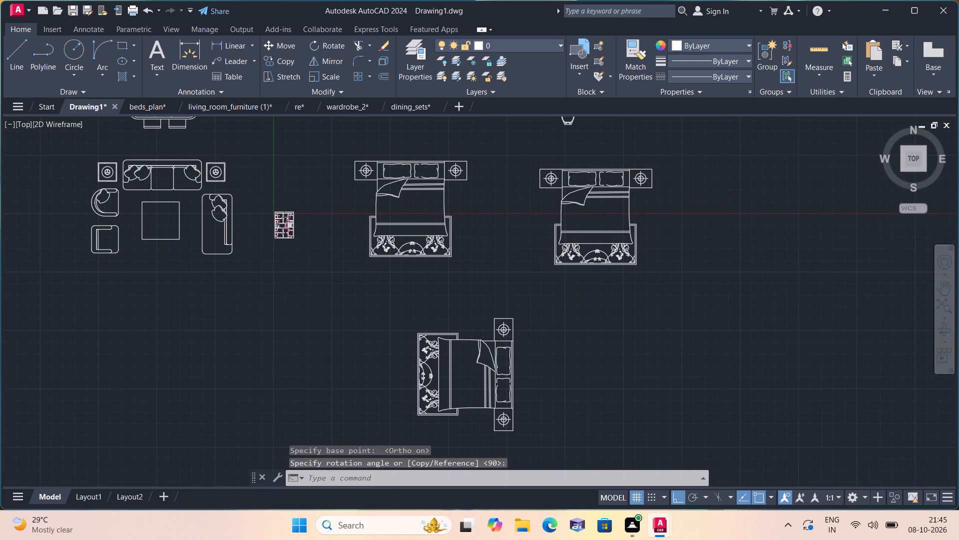
# Mirror the upright double bed copy on the far right across a horizontal line above the toilet, erasing the source objects.
pyautogui.click(548, 200)
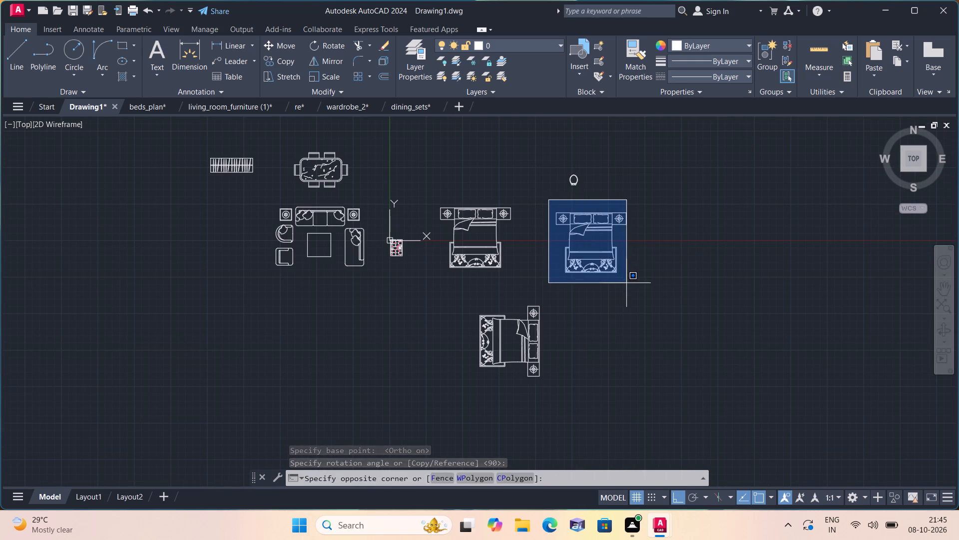
pyautogui.click(634, 281)
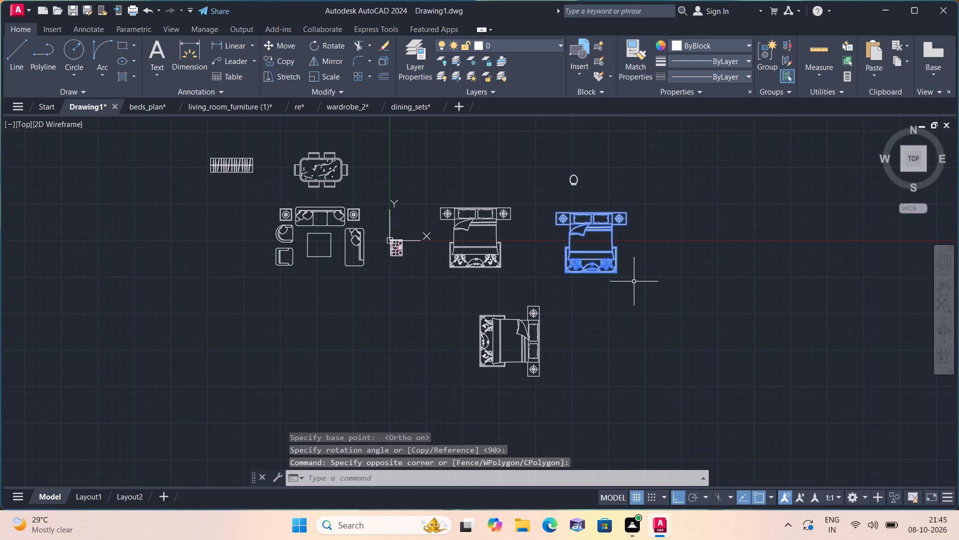
pyautogui.scroll(1, 634, 281)
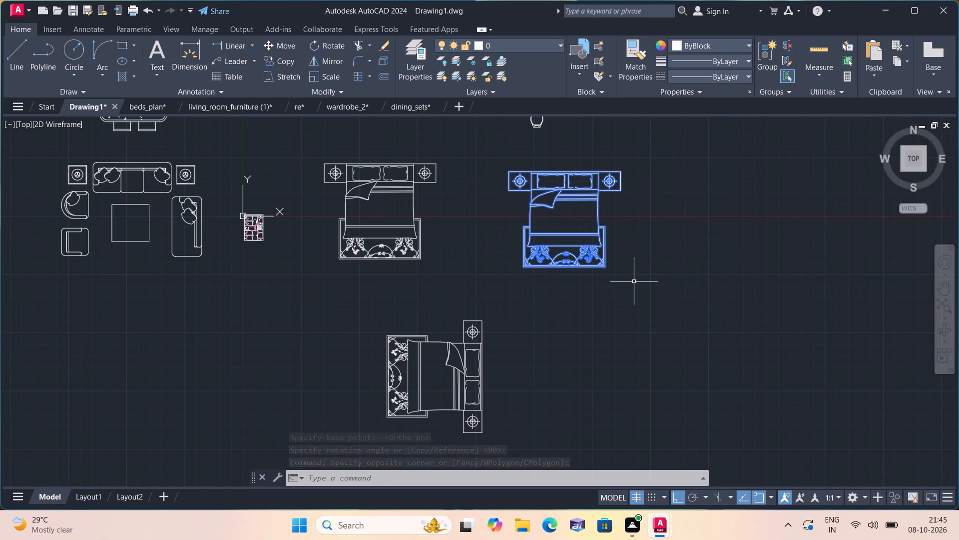
pyautogui.moveTo(603, 224); pyautogui.dragTo(601, 293, button='middle')
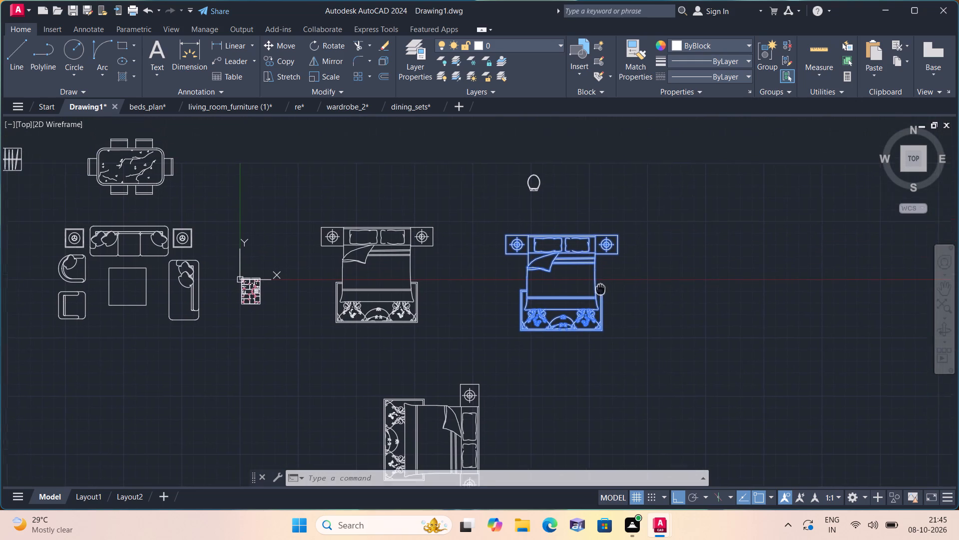
pyautogui.moveTo(601, 293); pyautogui.dragTo(603, 306, button='middle')
pyautogui.click(334, 60)
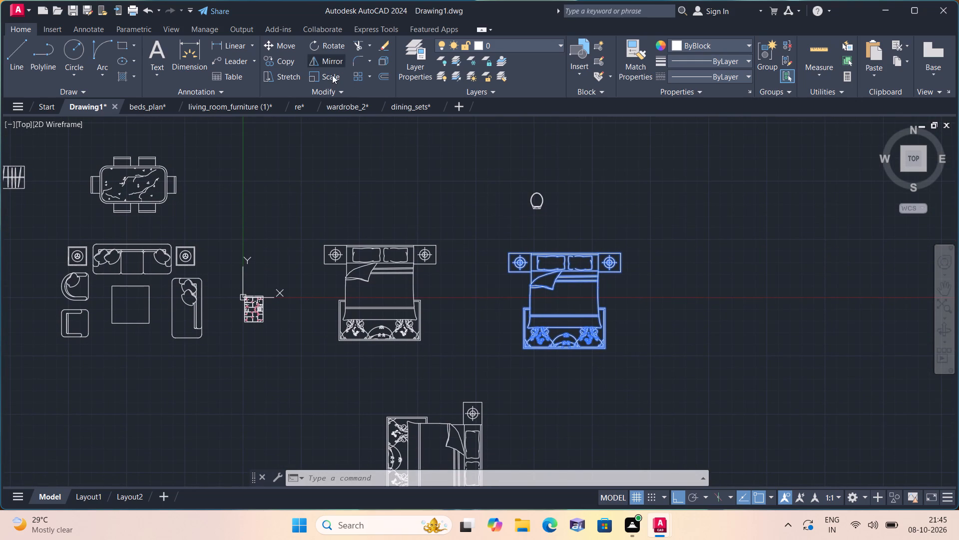
pyautogui.moveTo(430, 177); pyautogui.dragTo(439, 287, button='middle')
pyautogui.click(460, 264)
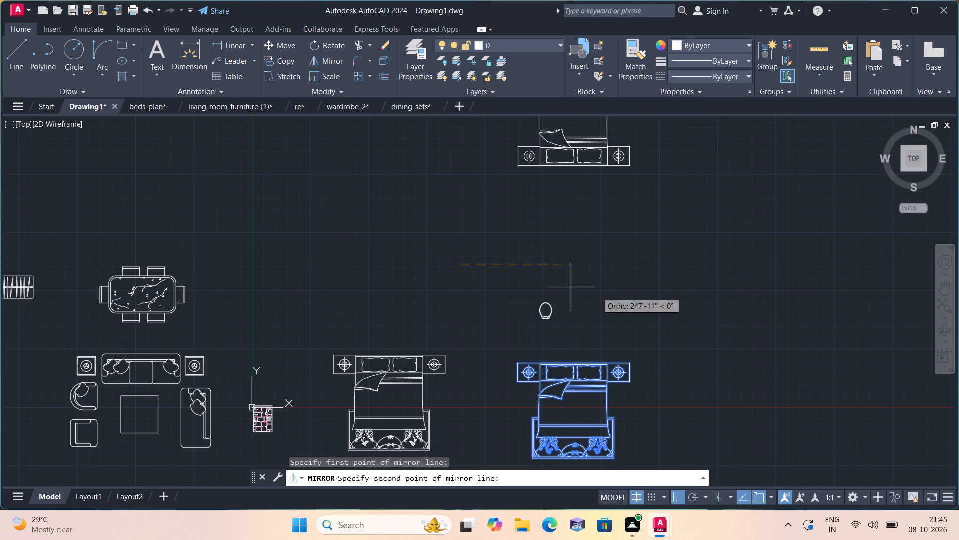
pyautogui.click(645, 285)
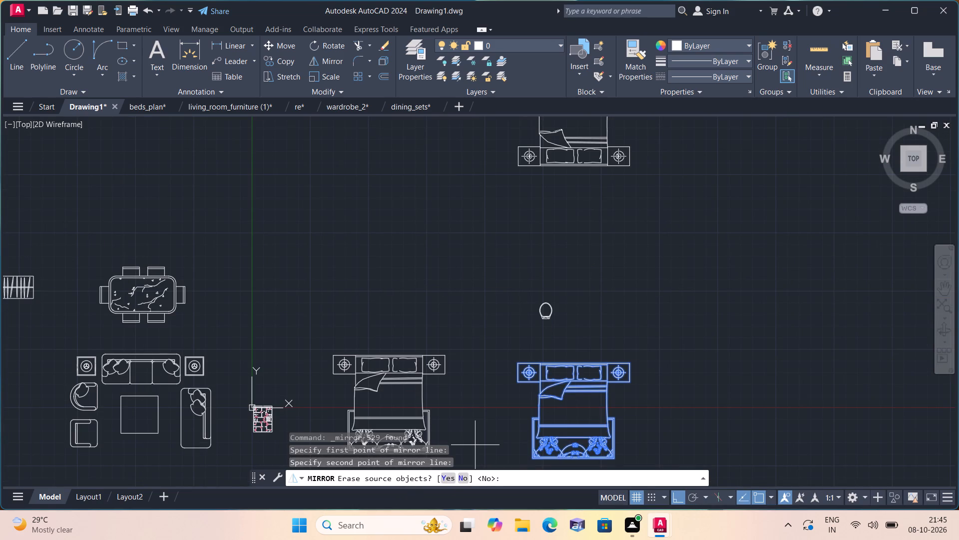
pyautogui.click(449, 476)
# Rotate the toilet 90 degrees clockwise about a base point at its top edge, so its tank faces left.
pyautogui.scroll(-1, 486, 362)
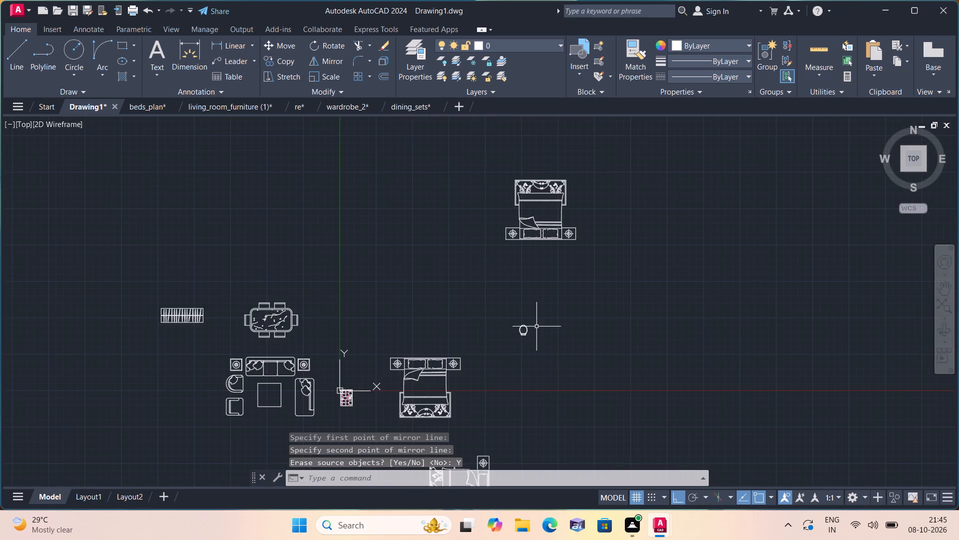
pyautogui.scroll(1, 560, 311)
pyautogui.click(537, 370)
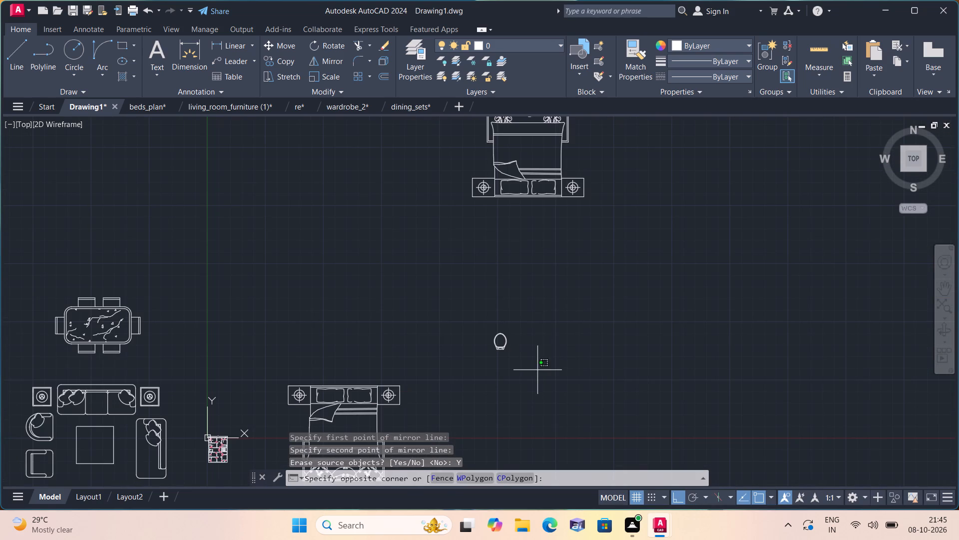
pyautogui.click(478, 323)
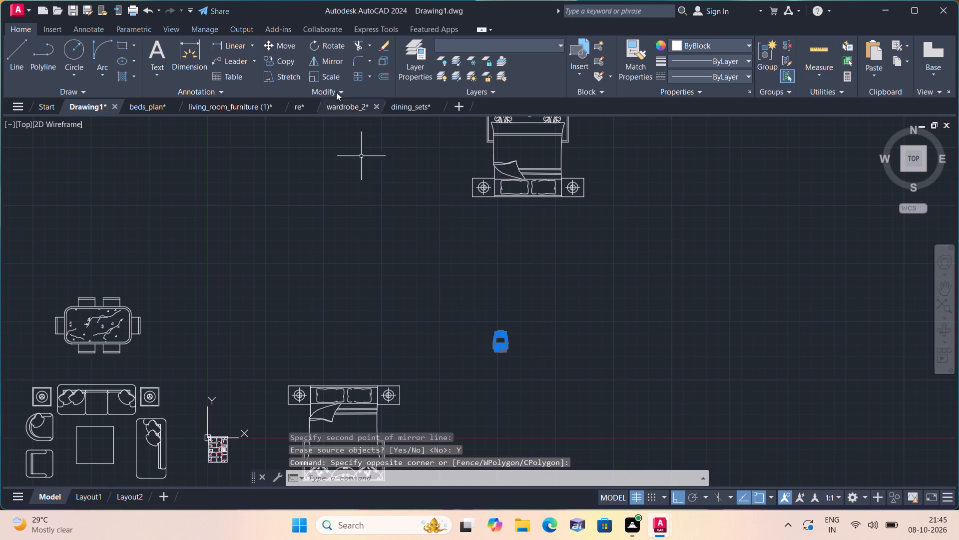
pyautogui.click(334, 47)
pyautogui.click(500, 329)
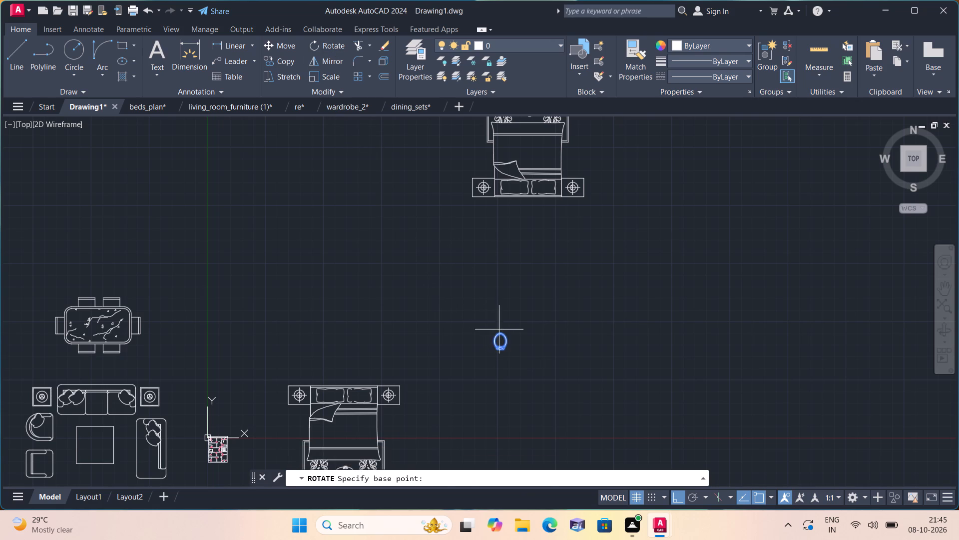
pyautogui.click(527, 382)
# Mirror the rotated toilet across a vertical line to its right, keeping the source objects.
pyautogui.moveTo(529, 379); pyautogui.dragTo(522, 361)
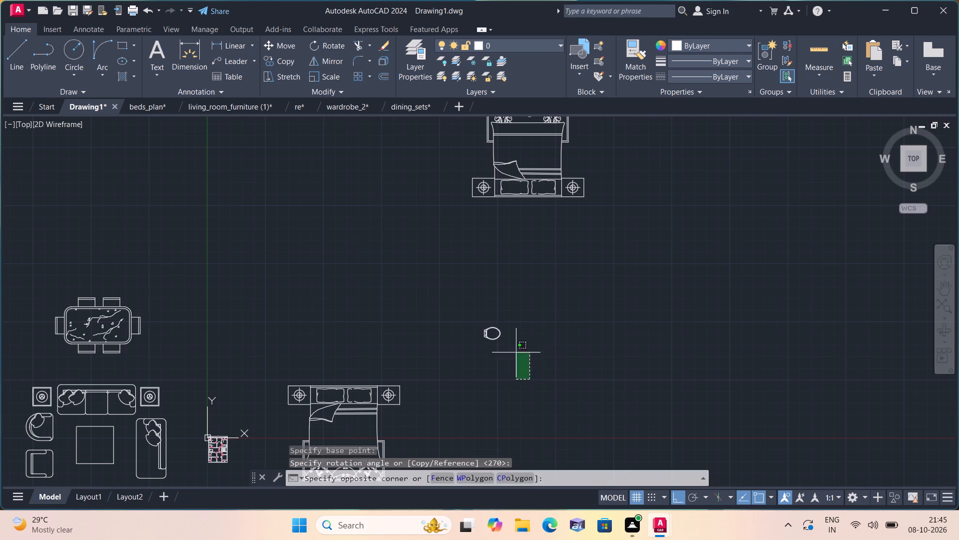
pyautogui.click(457, 293)
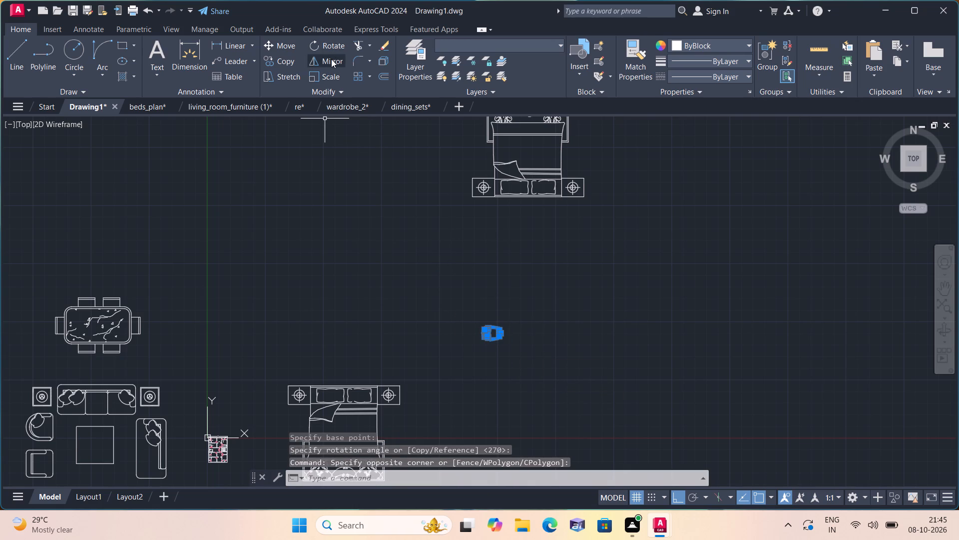
pyautogui.click(331, 58)
pyautogui.click(526, 358)
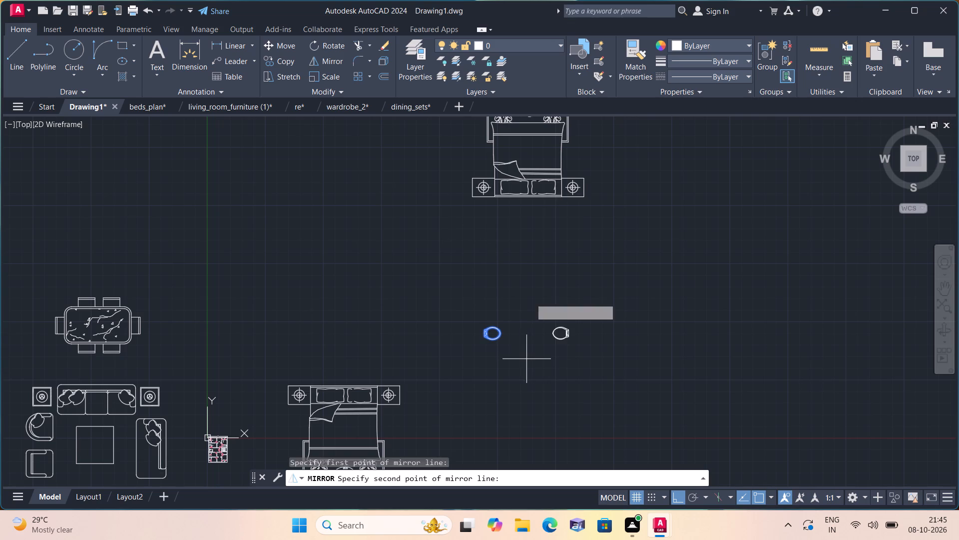
pyautogui.click(532, 284)
pyautogui.click(460, 479)
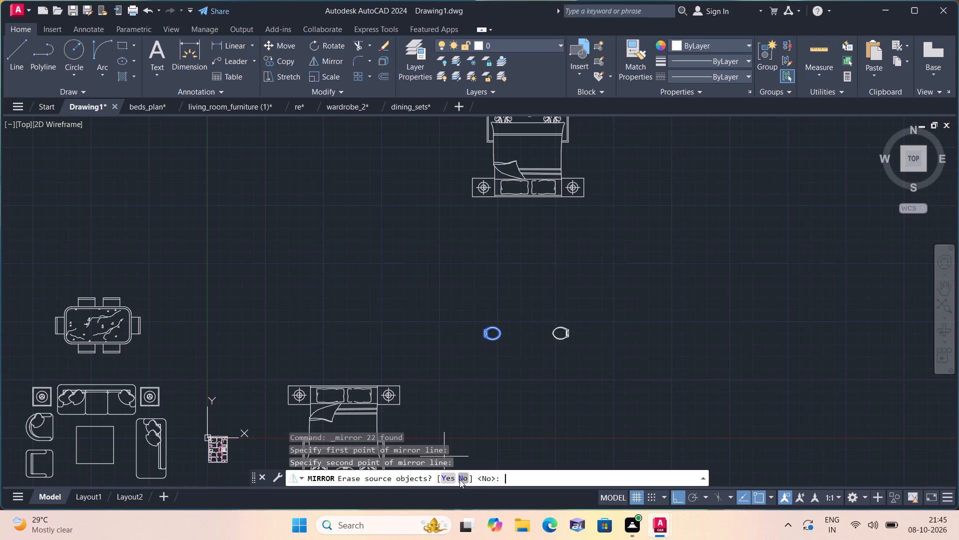
# Copy the wardrobe left of the dining set, using a base point near its left end.
pyautogui.scroll(-1, 468, 340)
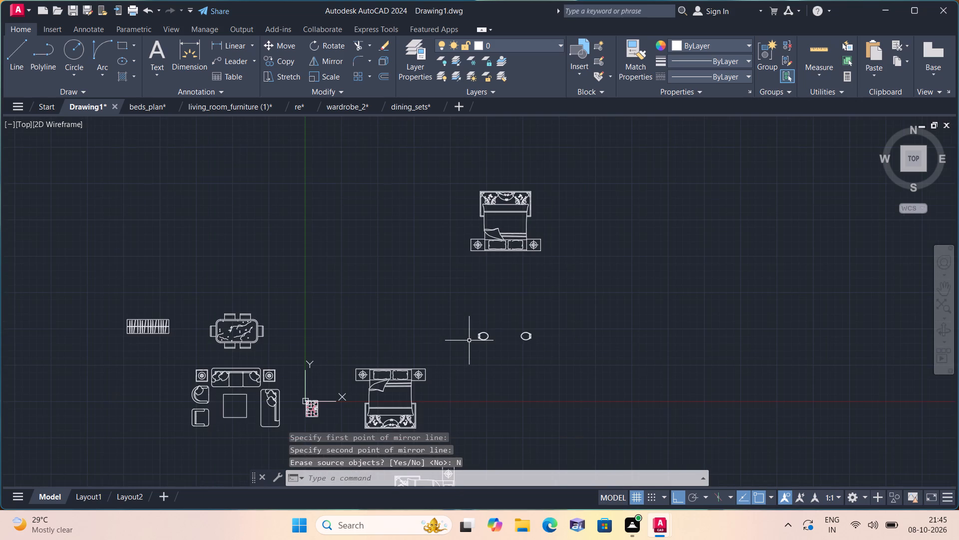
pyautogui.scroll(-1, 469, 340)
pyautogui.scroll(1, 383, 389)
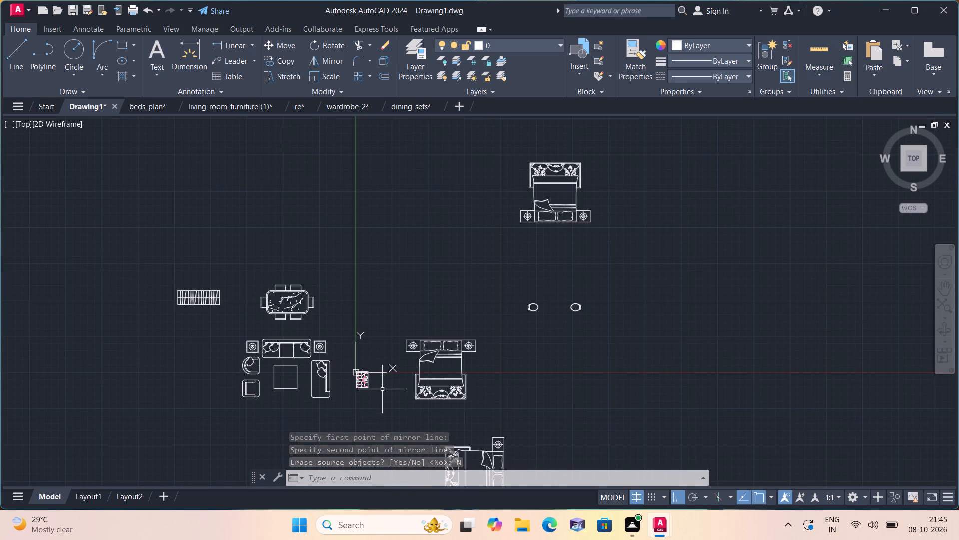
pyautogui.moveTo(379, 389); pyautogui.dragTo(379, 328, button='middle')
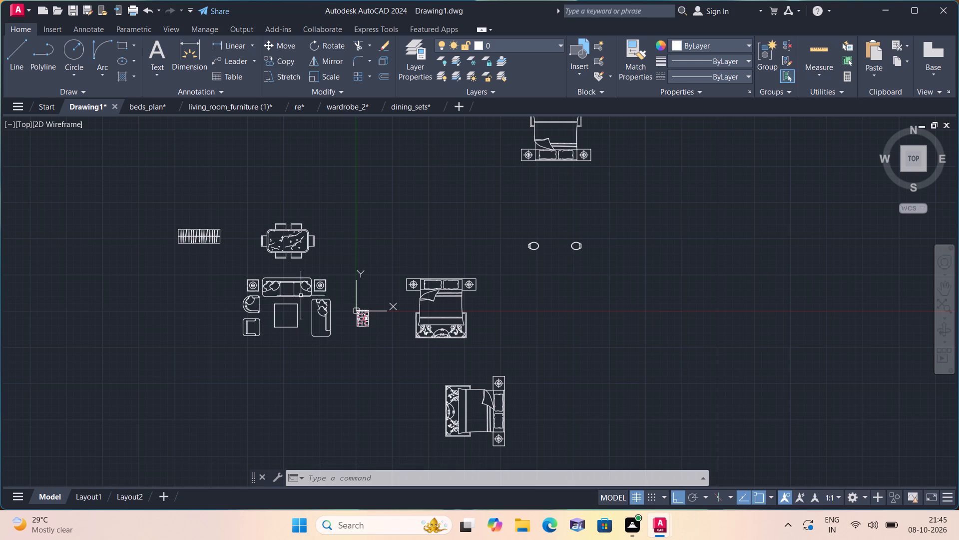
pyautogui.scroll(1, 249, 260)
pyautogui.click(235, 248)
pyautogui.click(45, 166)
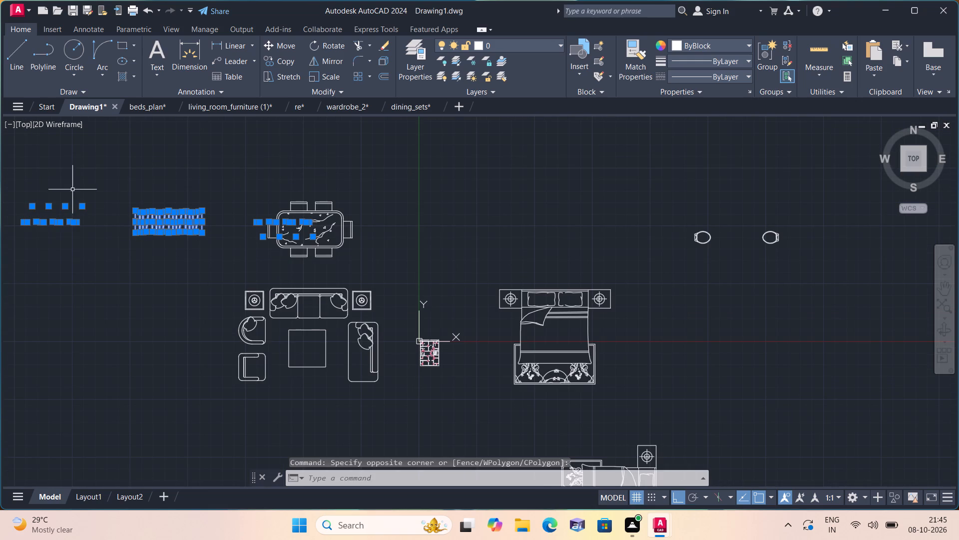
pyautogui.click(290, 60)
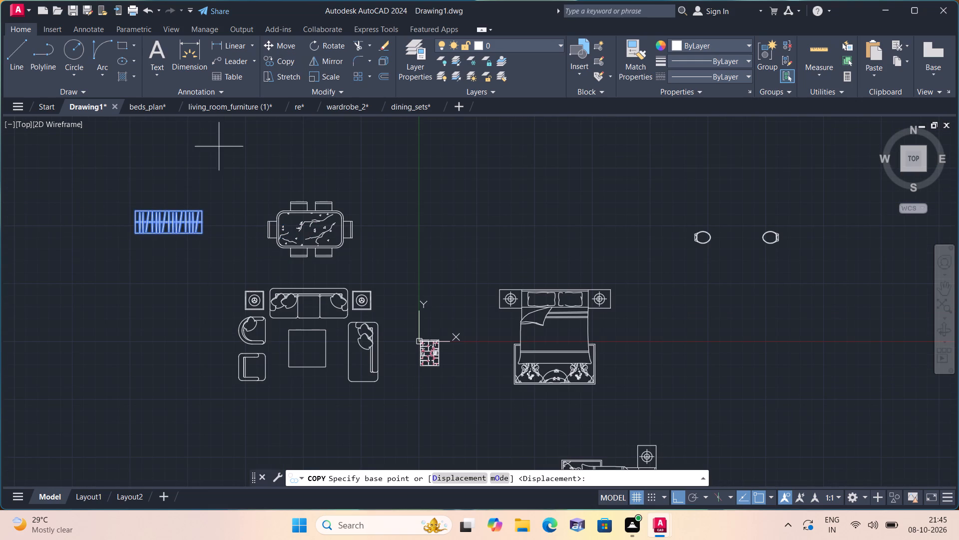
pyautogui.click(148, 222)
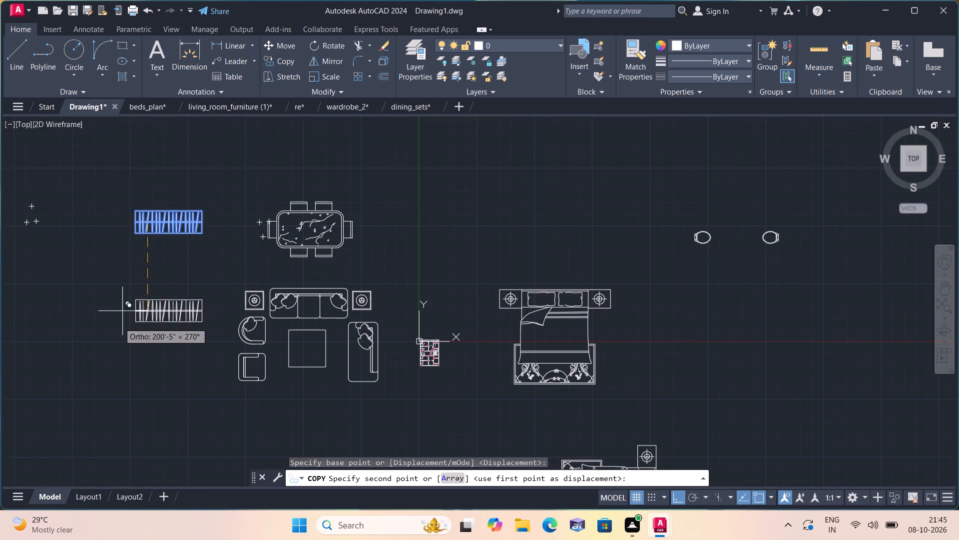